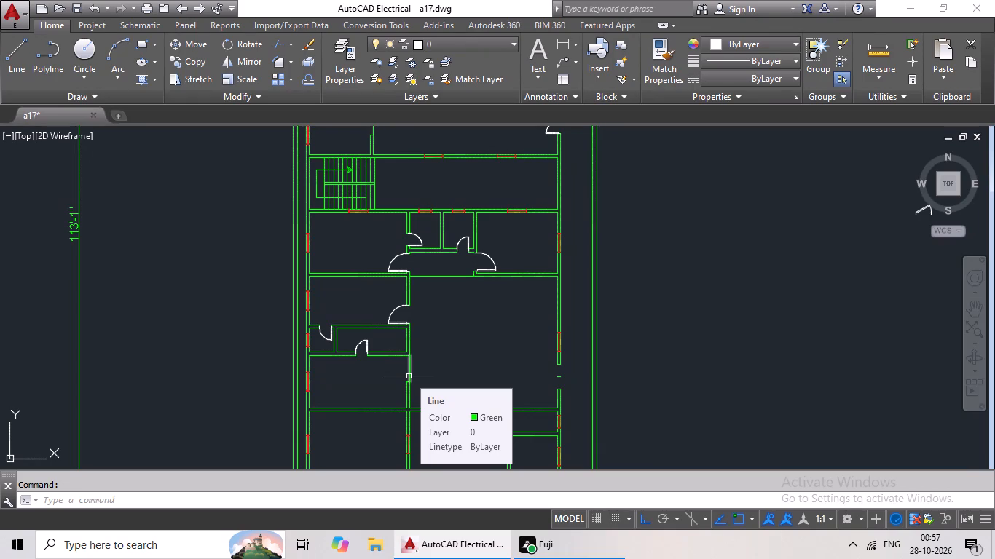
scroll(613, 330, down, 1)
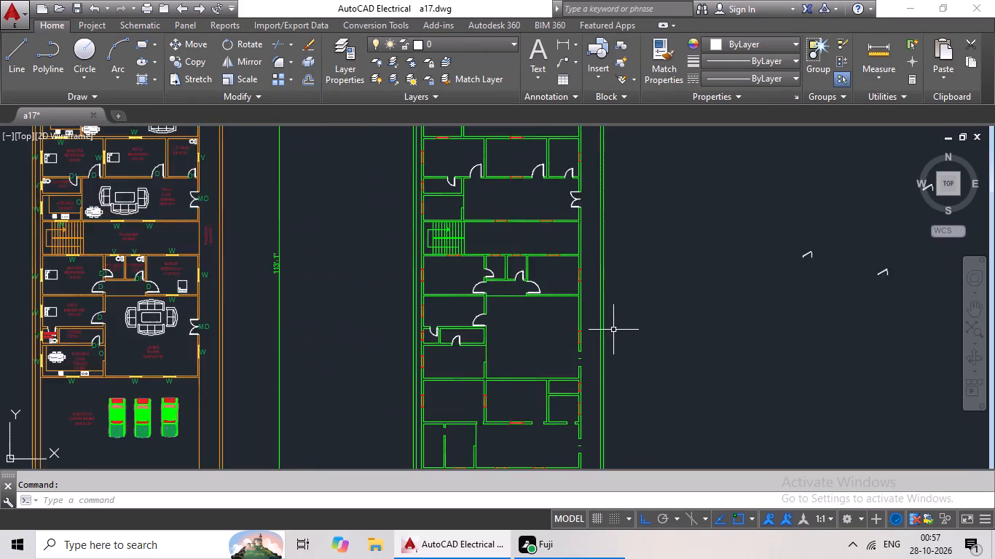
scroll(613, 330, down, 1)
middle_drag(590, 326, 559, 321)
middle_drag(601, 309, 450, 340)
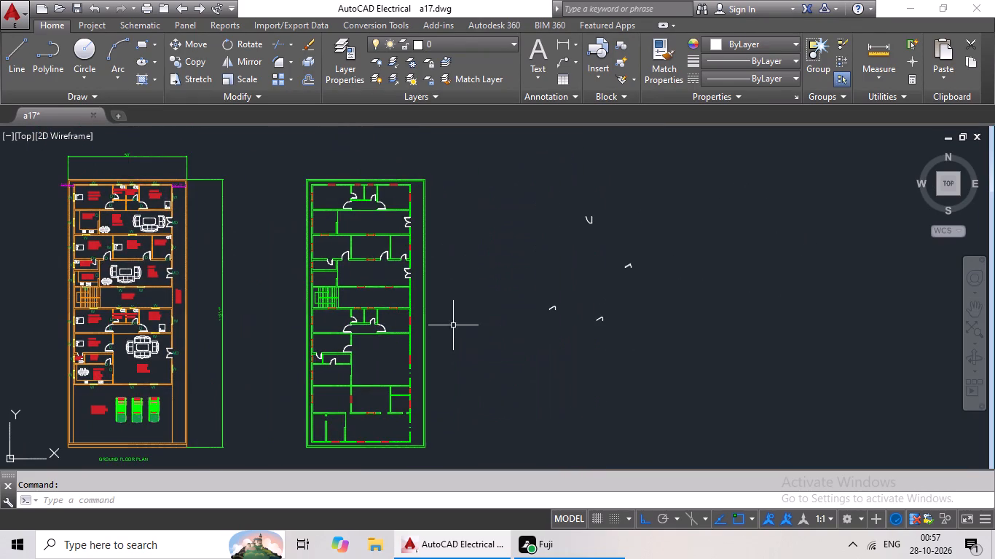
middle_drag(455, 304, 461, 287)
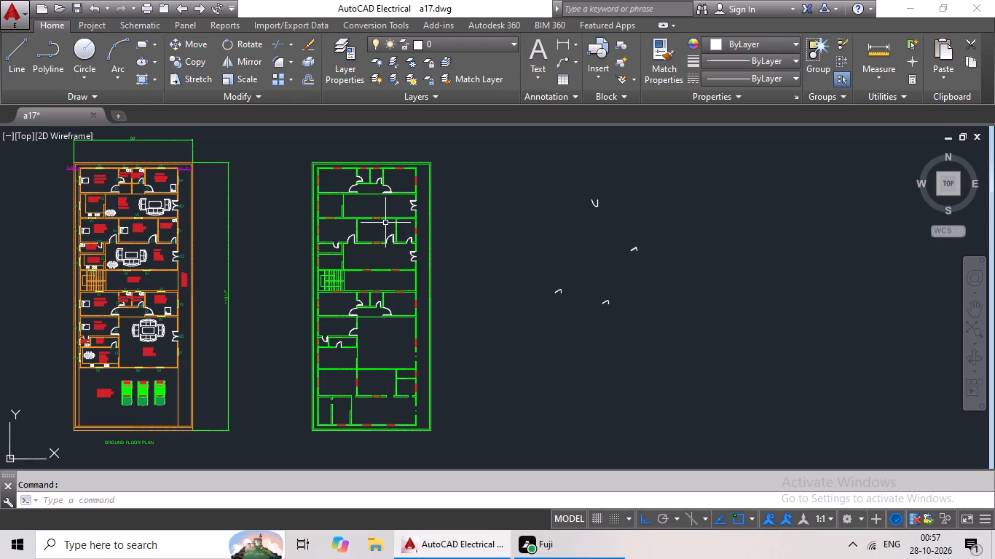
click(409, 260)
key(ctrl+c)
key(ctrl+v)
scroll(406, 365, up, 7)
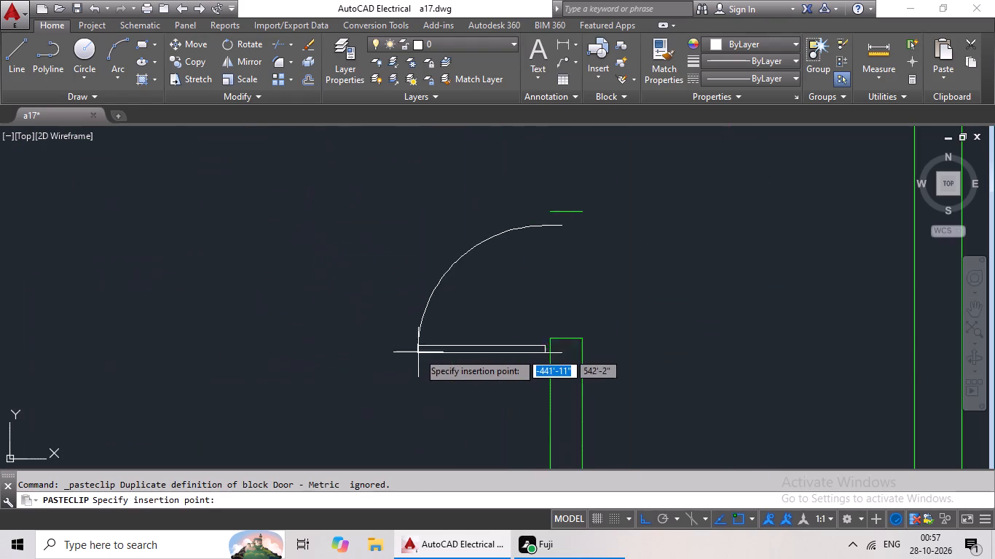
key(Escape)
Copy both leaves of the double door above the staircase into the outer-wall opening of the large hall below the staircase.
scroll(433, 325, down, 4)
middle_drag(468, 275, 439, 440)
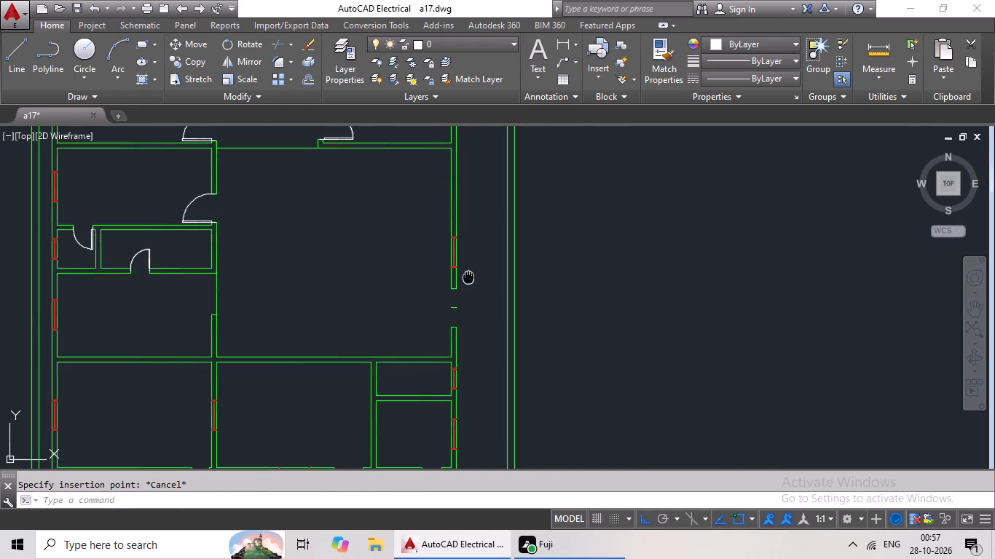
middle_drag(439, 440, 438, 443)
scroll(438, 334, down, 2)
middle_drag(426, 328, 430, 413)
scroll(430, 324, up, 5)
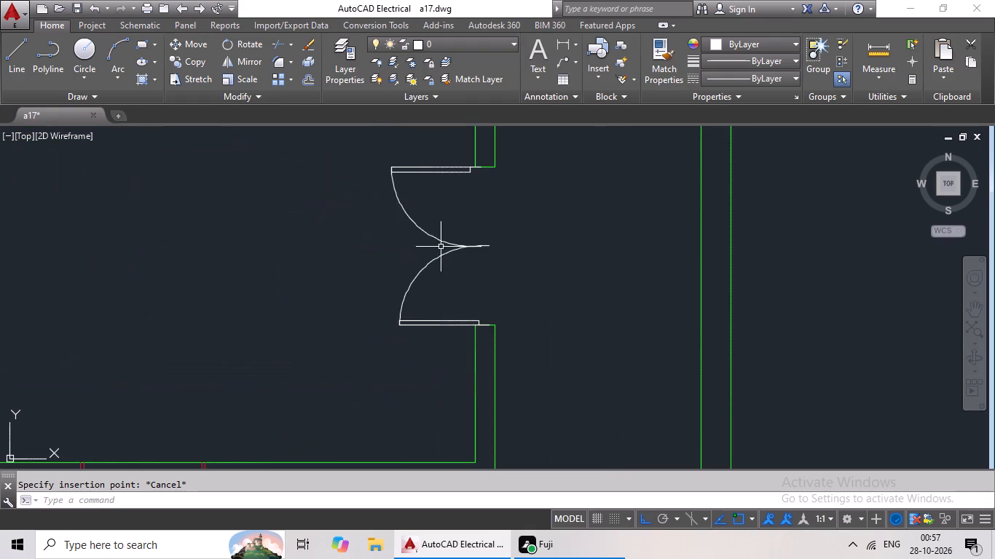
click(460, 245)
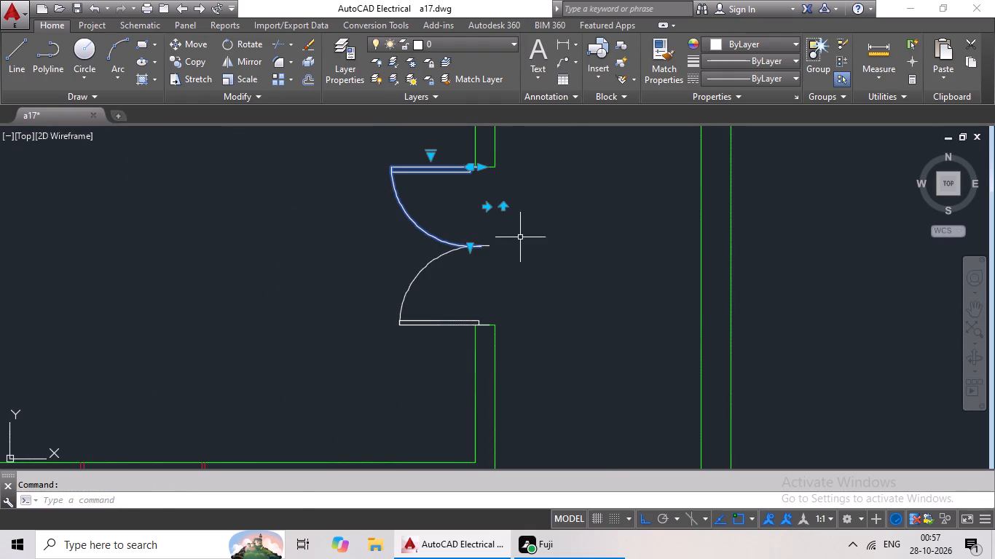
drag(520, 237, 379, 292)
key(ctrl+c)
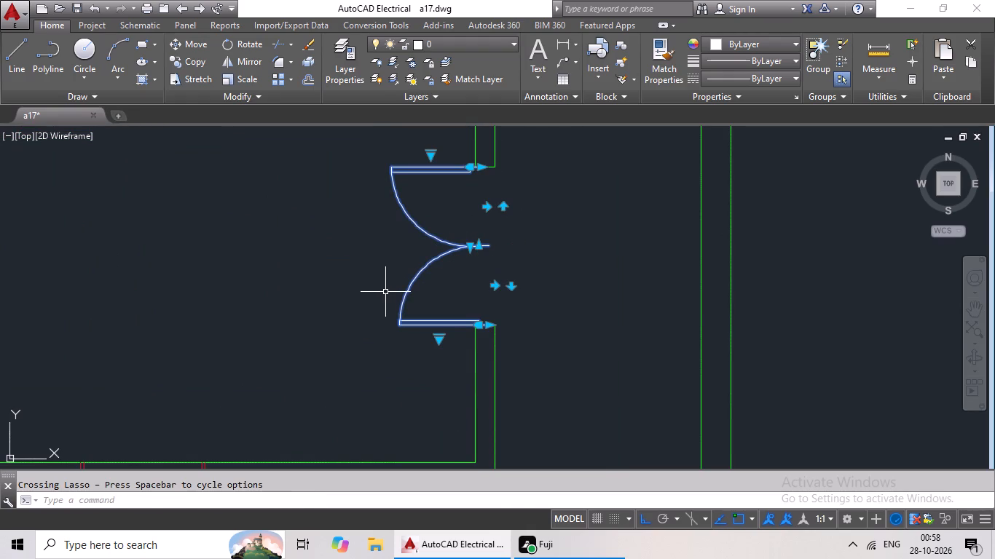
key(ctrl+v)
scroll(388, 338, down, 1)
middle_drag(390, 337, 451, 225)
scroll(434, 335, down, 2)
middle_drag(434, 343, 463, 220)
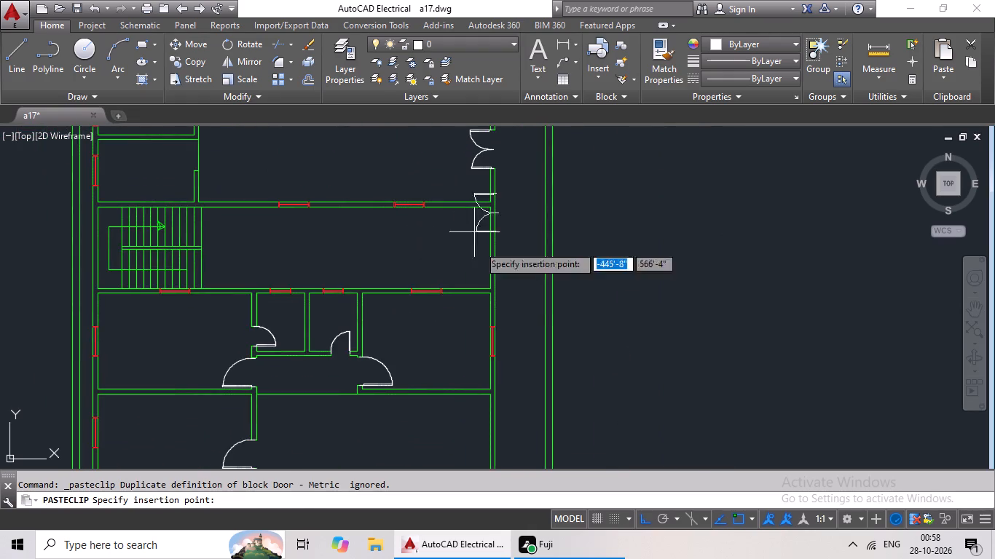
middle_drag(496, 337, 469, 198)
middle_drag(464, 320, 462, 226)
scroll(465, 329, up, 4)
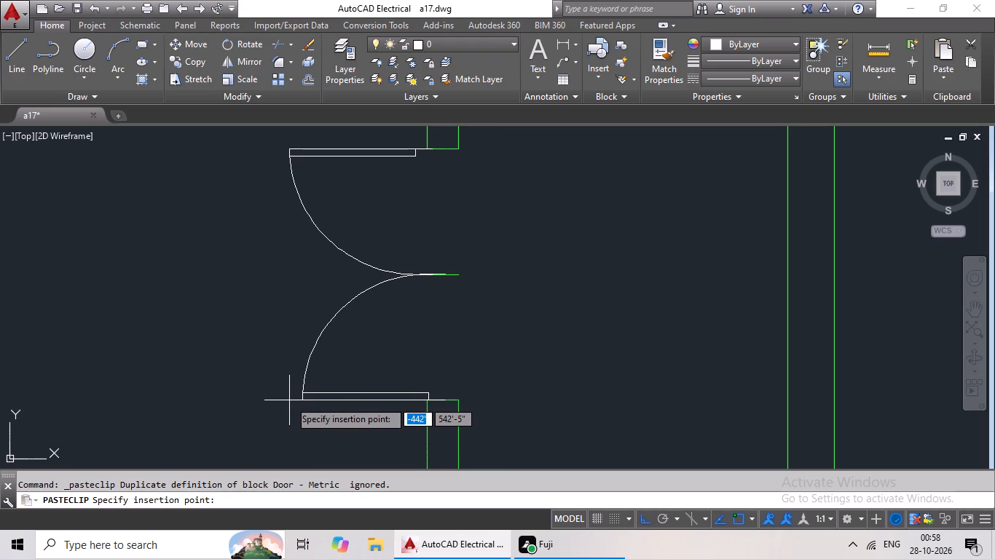
click(289, 400)
Delete the leftover green centre line between the leaves of the large hall's double door.
click(458, 274)
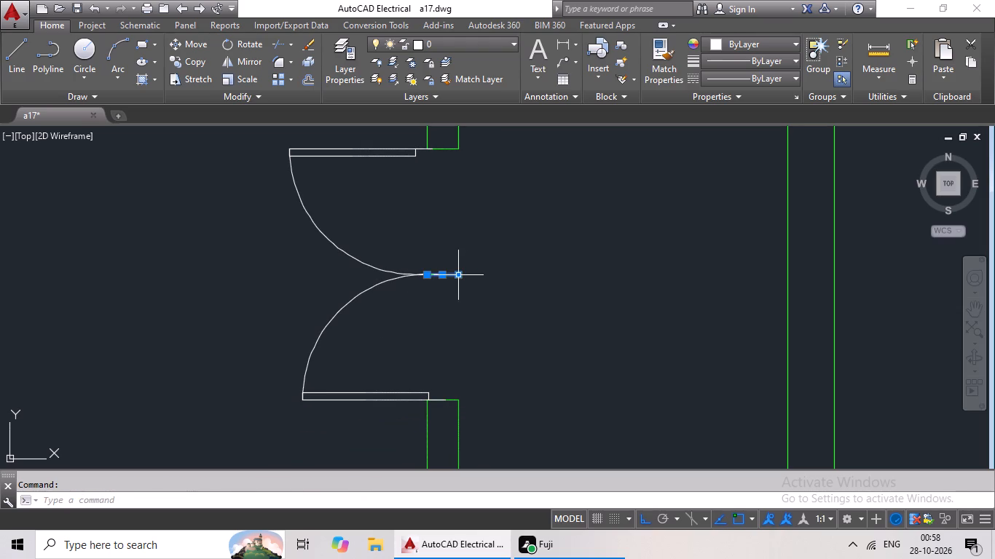
key(Delete)
Copy the store room's upward-swinging bottom-wall door to the bottom-wall opening of the left room in the row below the large hall.
scroll(536, 269, down, 2)
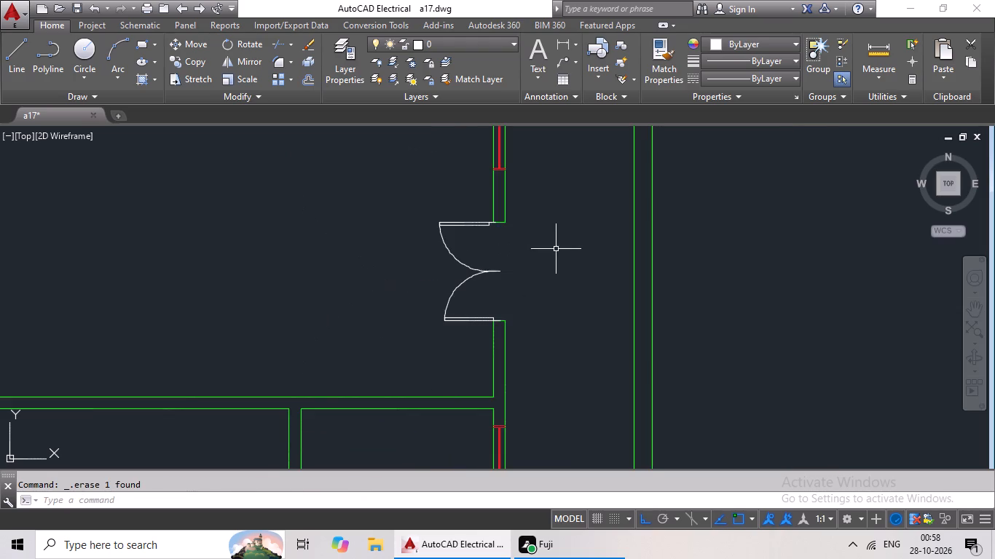
middle_drag(556, 248, 535, 281)
scroll(535, 279, down, 2)
scroll(451, 256, down, 2)
middle_drag(438, 257, 525, 253)
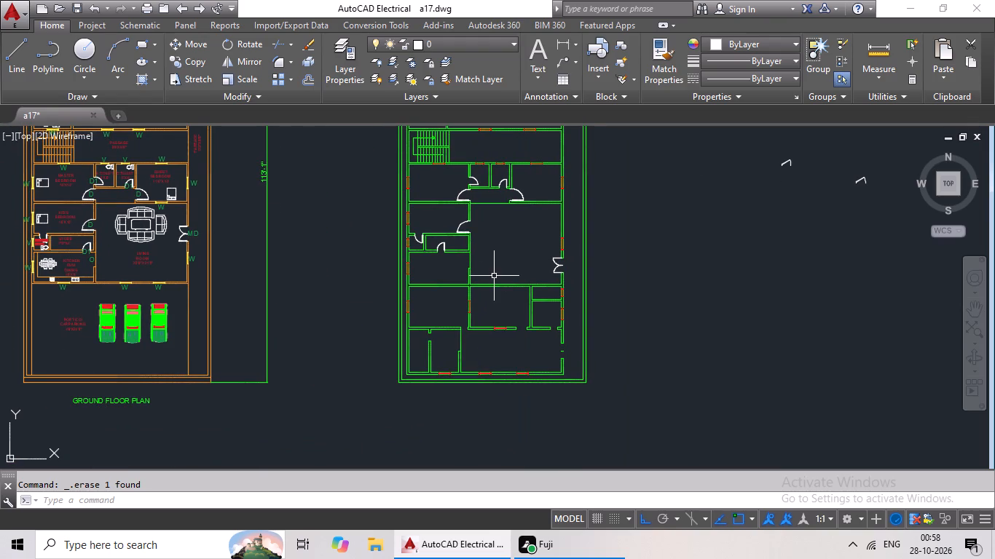
scroll(502, 277, up, 2)
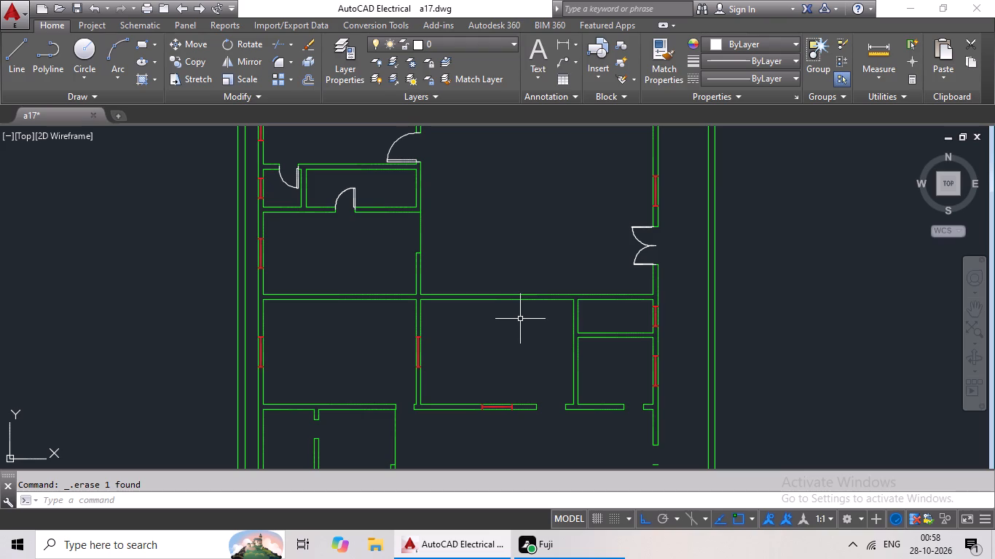
middle_drag(525, 308, 541, 280)
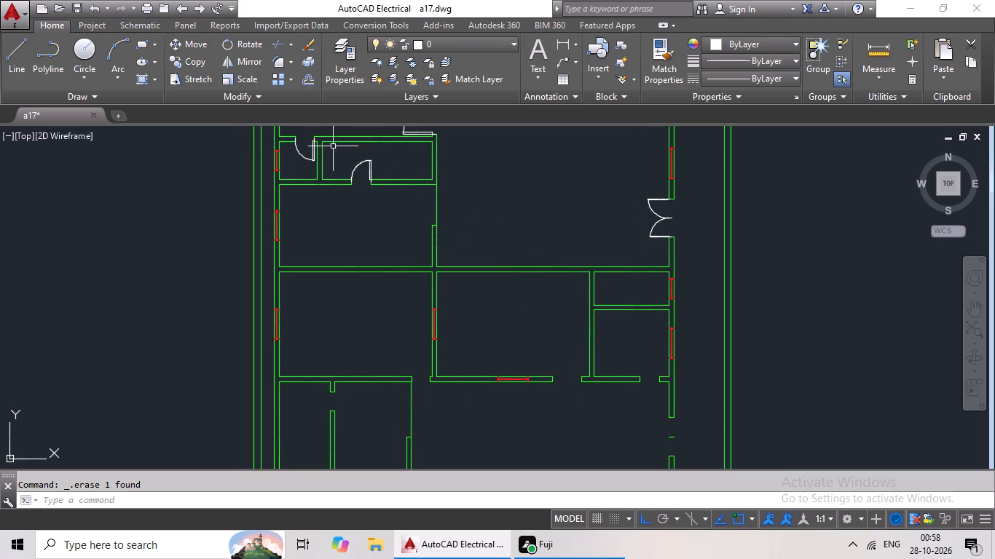
click(368, 163)
key(ctrl+c)
key(ctrl+v)
middle_drag(374, 260, 375, 259)
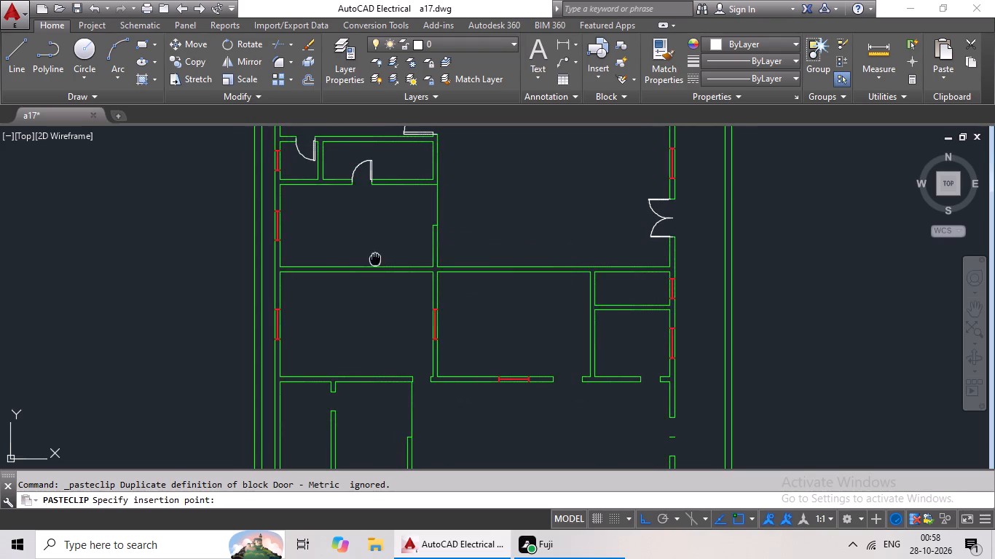
middle_drag(375, 259, 402, 147)
scroll(430, 236, down, 1)
middle_drag(429, 231, 385, 303)
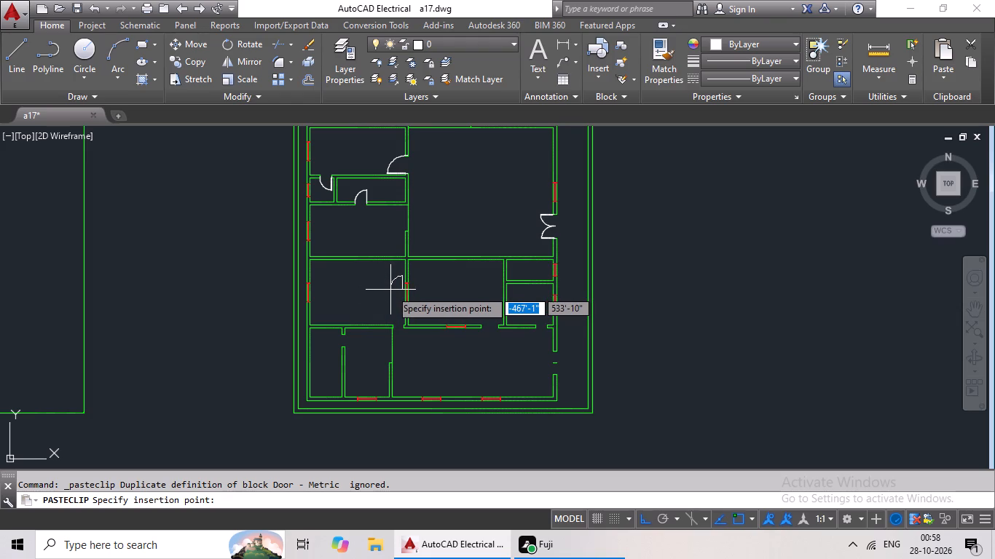
scroll(393, 307, up, 6)
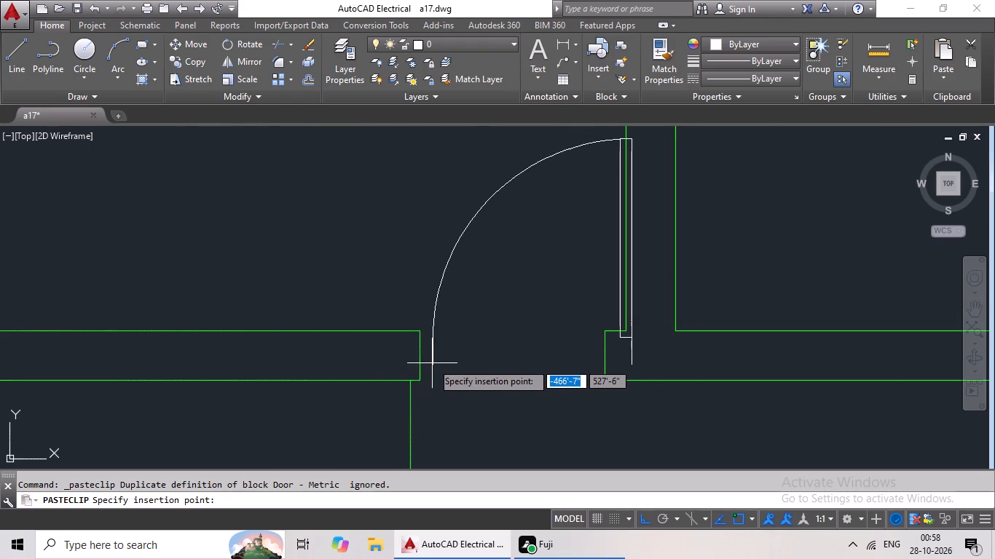
click(417, 354)
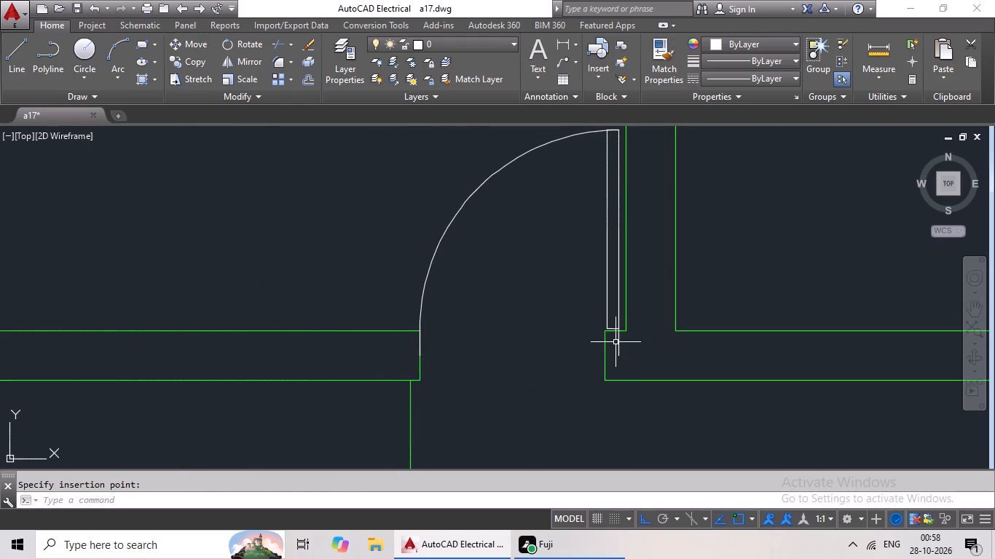
Scale the pasted door by reference from its own width to the width of the left room's bottom-wall opening.
click(618, 339)
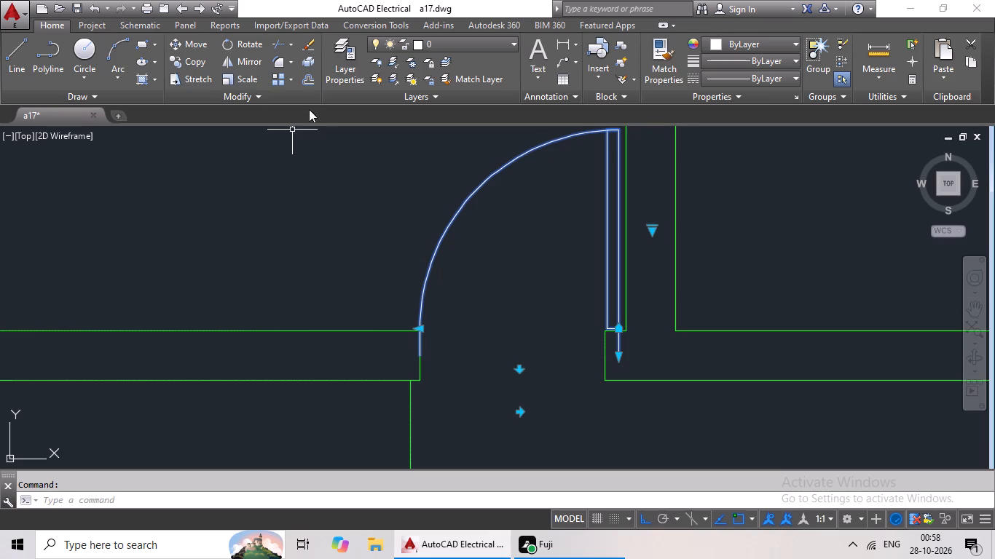
click(248, 82)
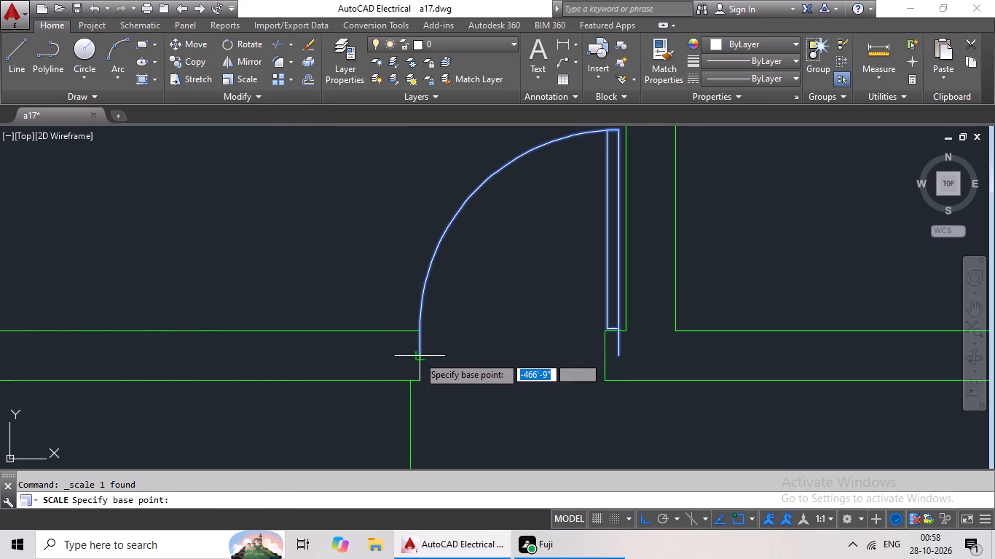
click(418, 355)
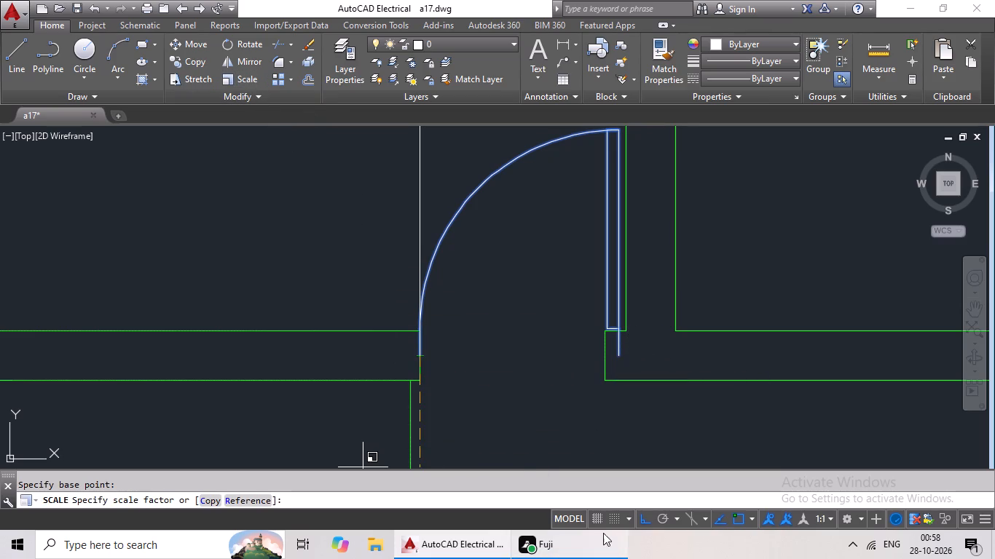
click(245, 500)
click(420, 357)
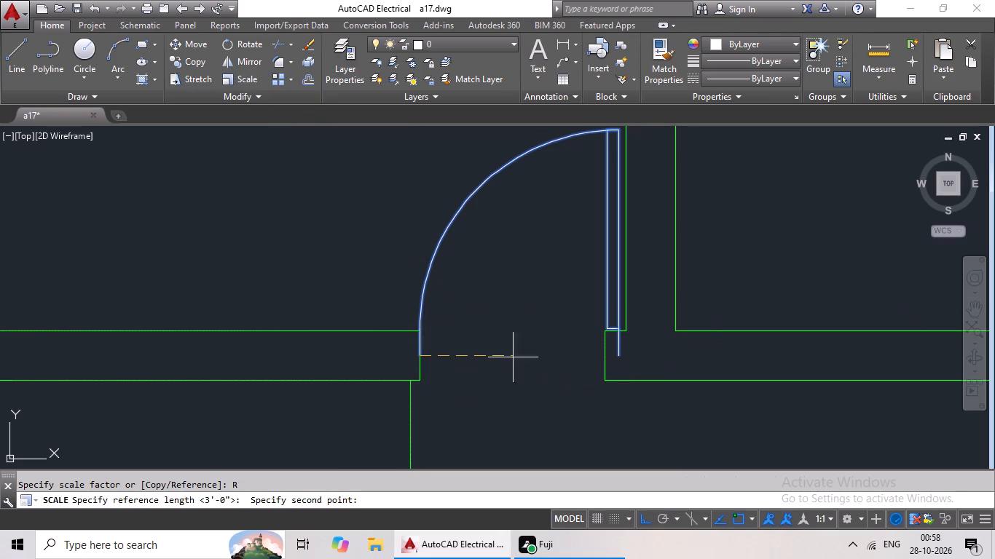
click(617, 354)
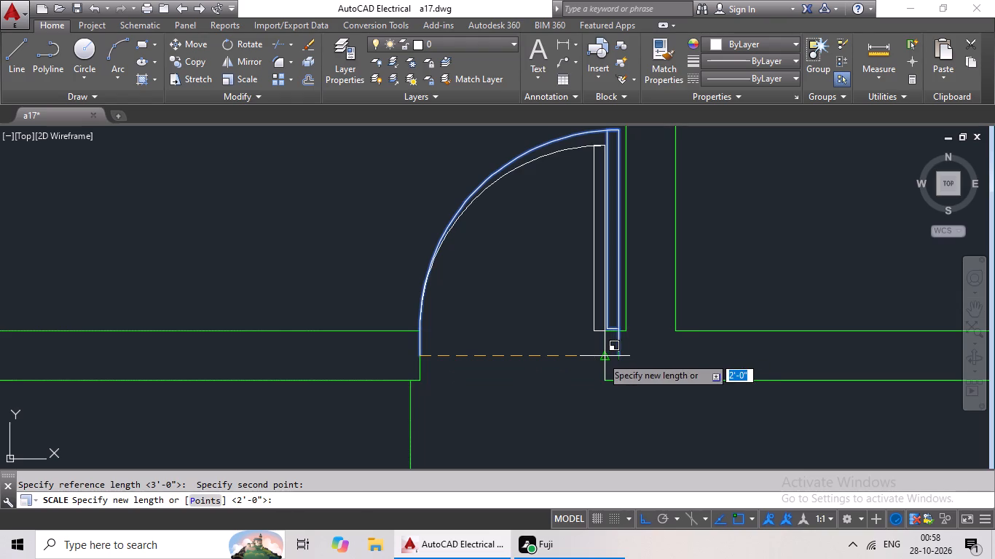
click(601, 357)
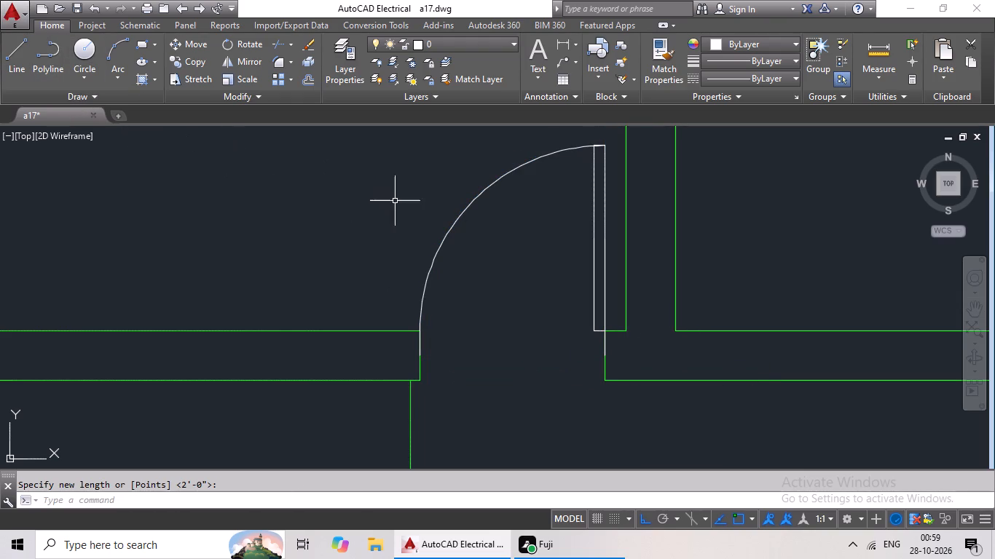
Copy the fitted left-room door to the bottom-wall opening of the adjacent middle room, aligned with the opening's left jamb.
click(466, 211)
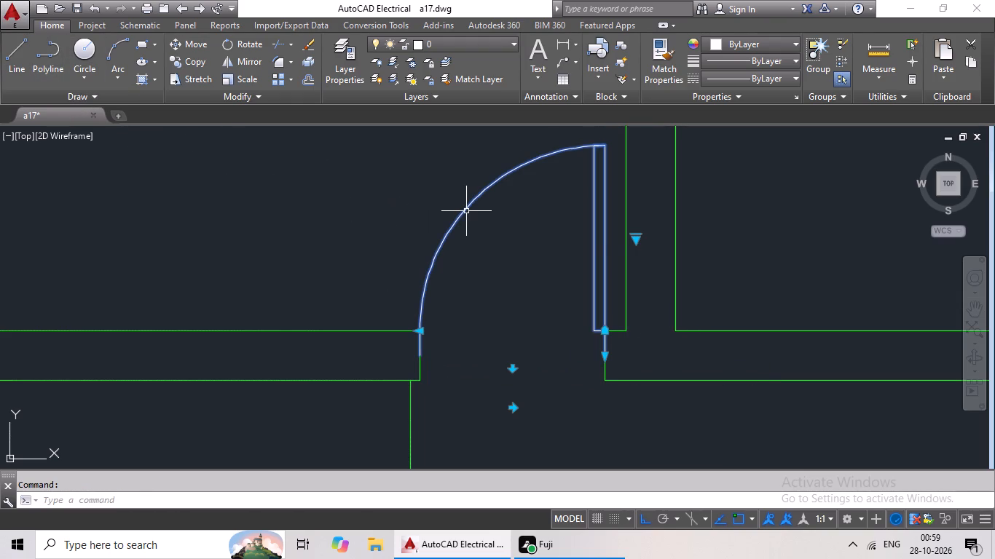
key(ctrl+c)
key(ctrl+v)
scroll(532, 229, down, 2)
middle_drag(559, 229, 76, 223)
middle_drag(362, 236, 307, 236)
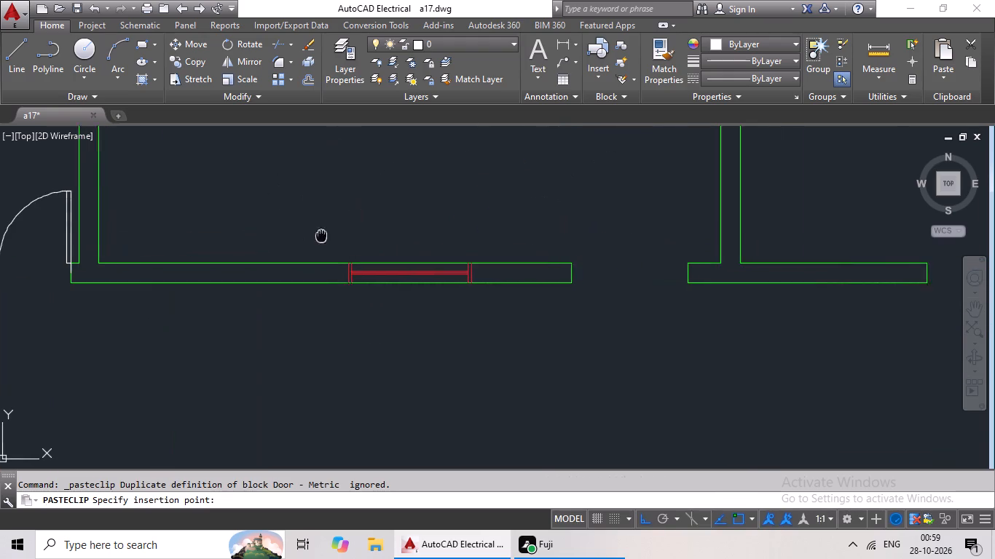
middle_drag(307, 236, 185, 241)
scroll(412, 285, up, 3)
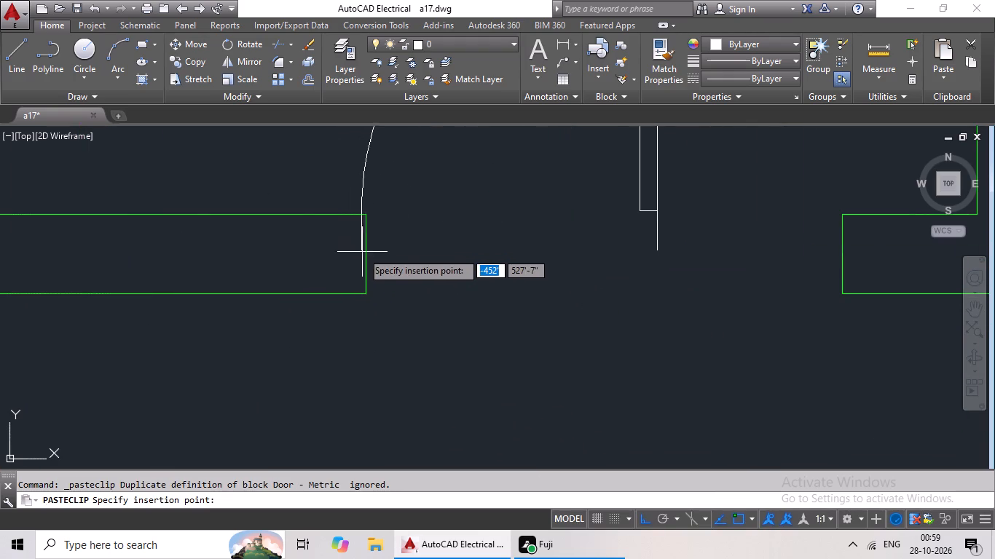
click(366, 257)
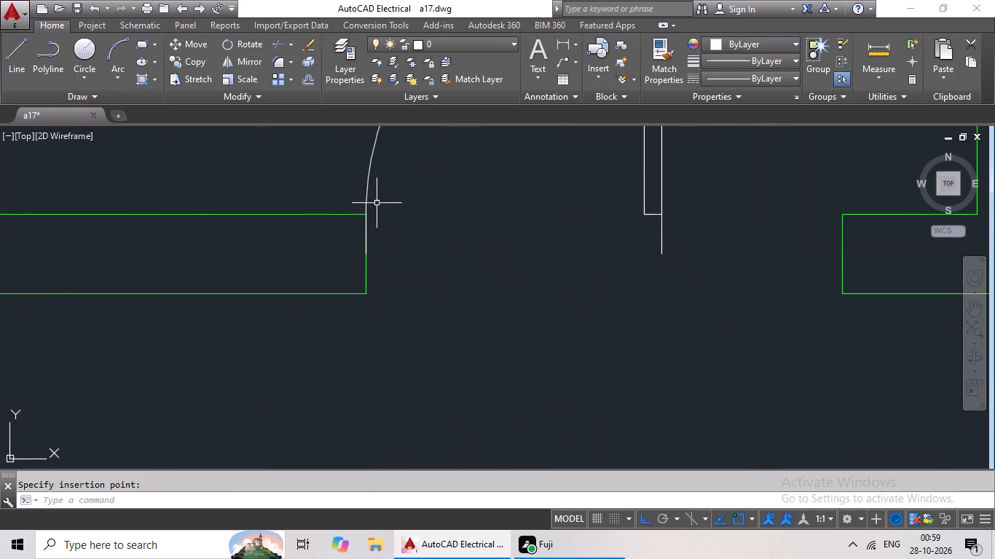
Scale the pasted middle-room door by reference from its own width to the 3'-0" width of that room's bottom-wall opening.
click(367, 193)
click(227, 79)
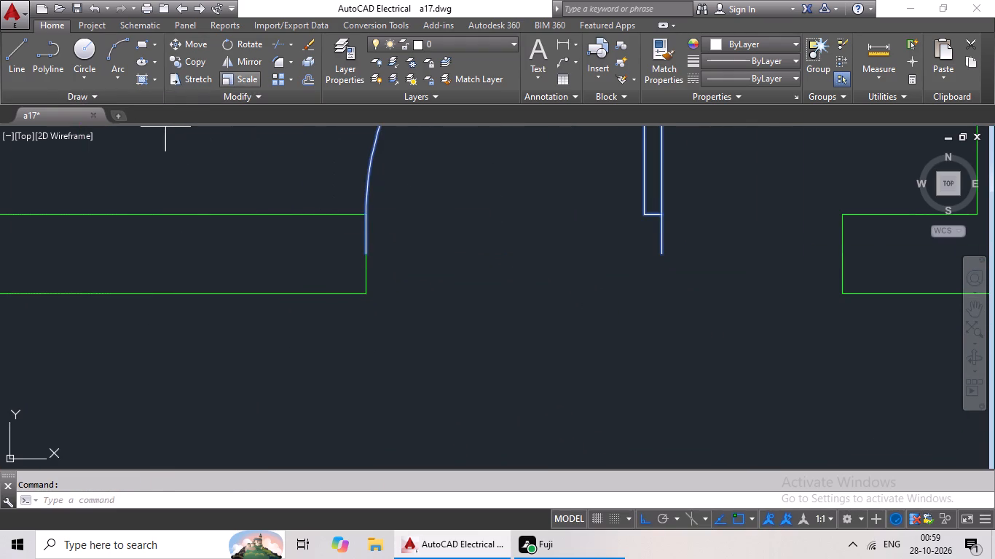
click(363, 253)
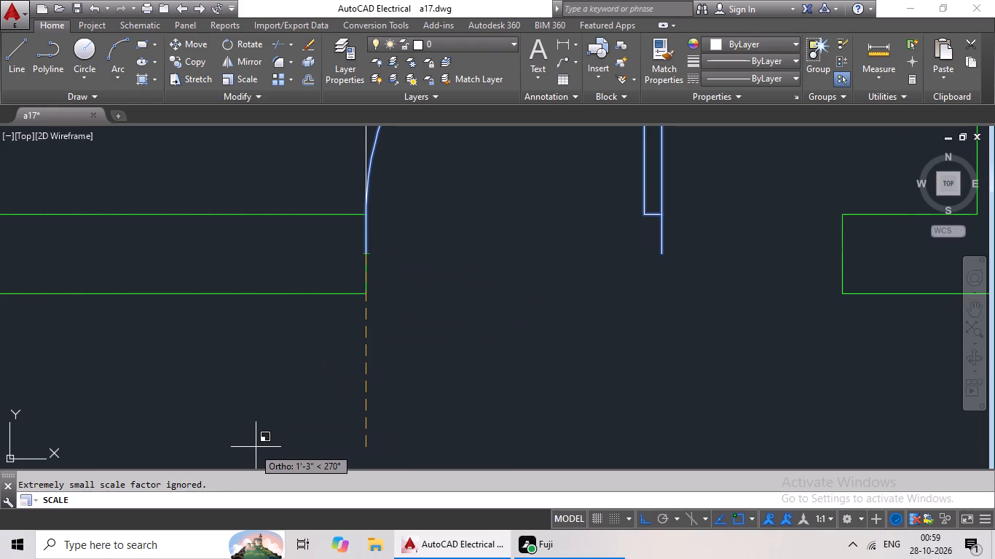
text(r)
key(space)
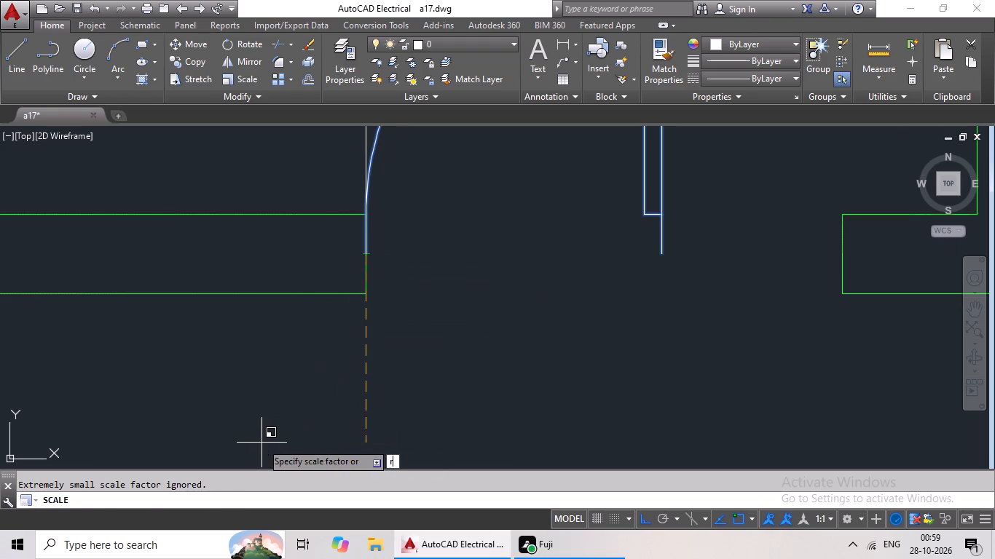
click(363, 254)
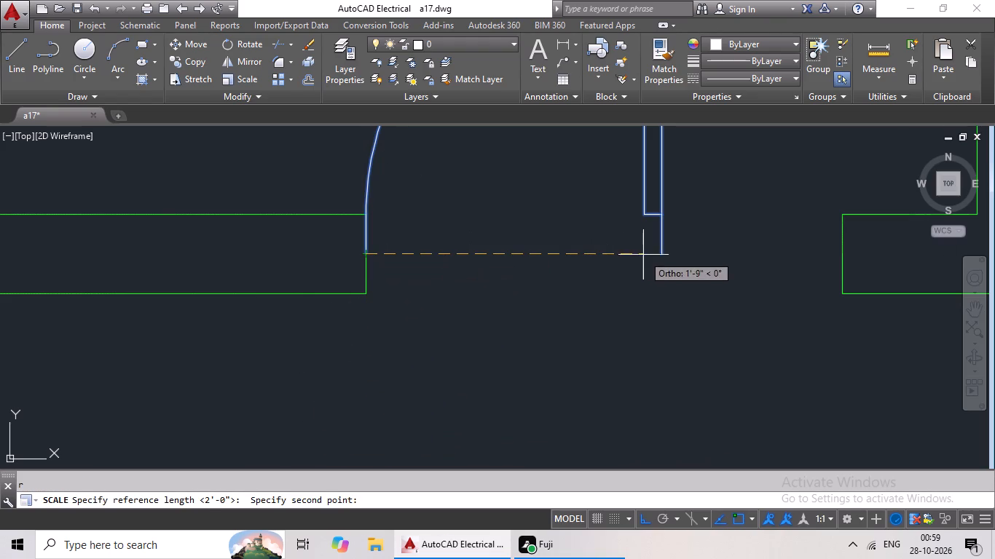
click(660, 250)
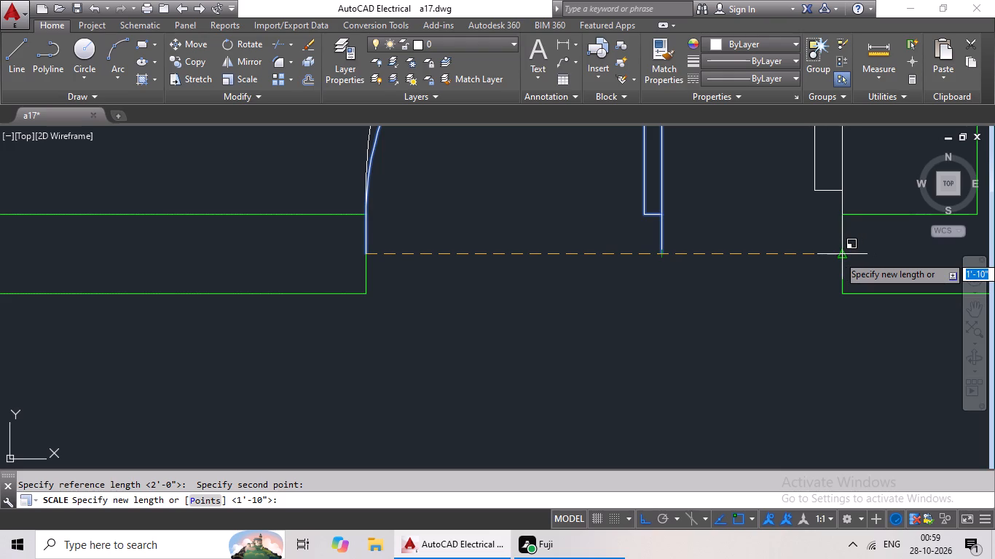
click(843, 255)
Copy the fitted left-room door to the bottom-wall opening of the small right-hand room, aligned with the opening's left jamb.
scroll(791, 263, down, 5)
middle_drag(754, 277, 430, 281)
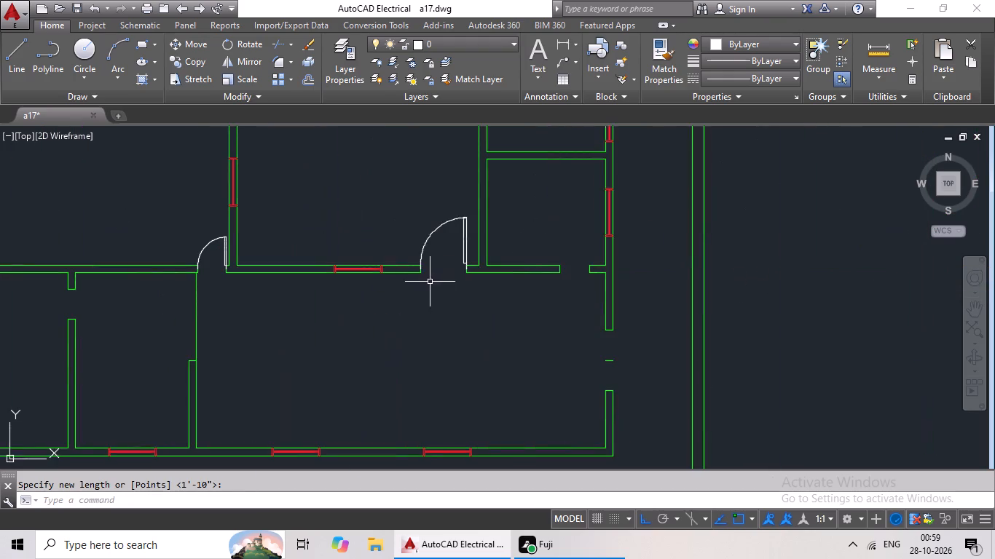
middle_drag(448, 277, 416, 282)
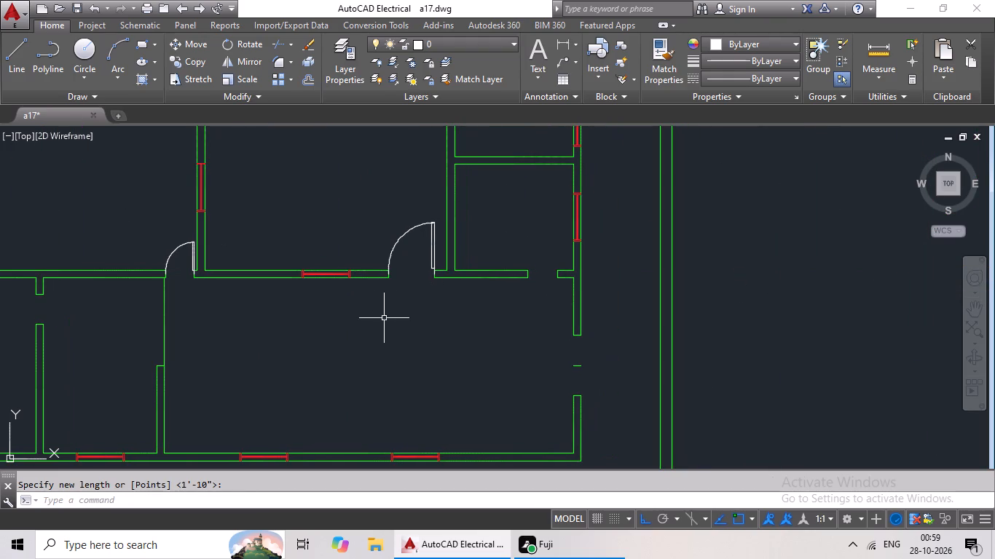
click(181, 247)
key(ctrl+c)
key(ctrl+v)
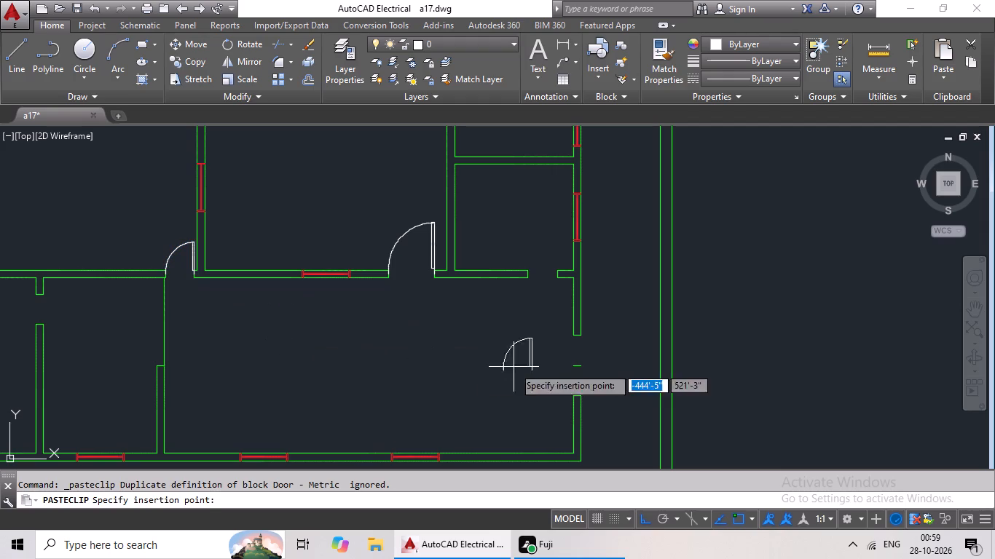
scroll(565, 287, up, 4)
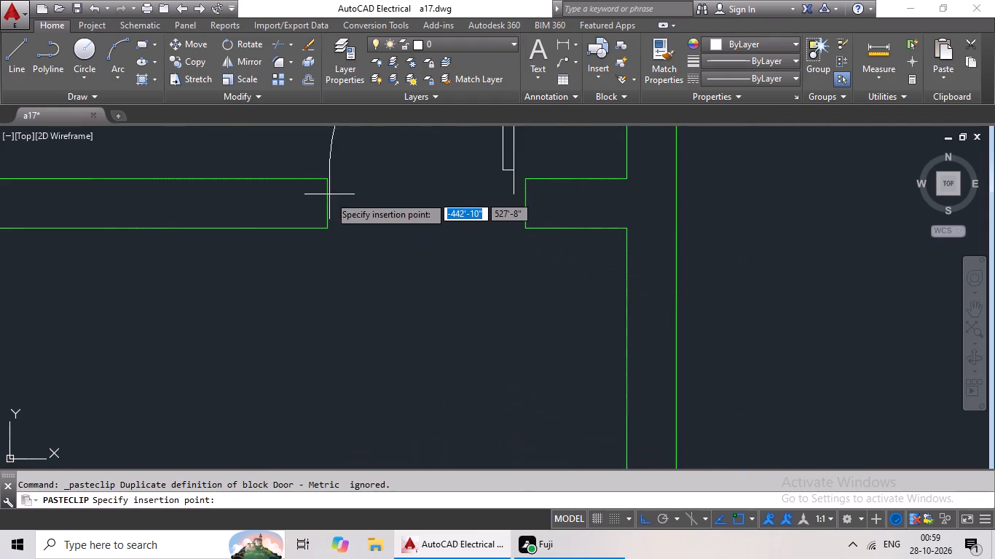
click(328, 204)
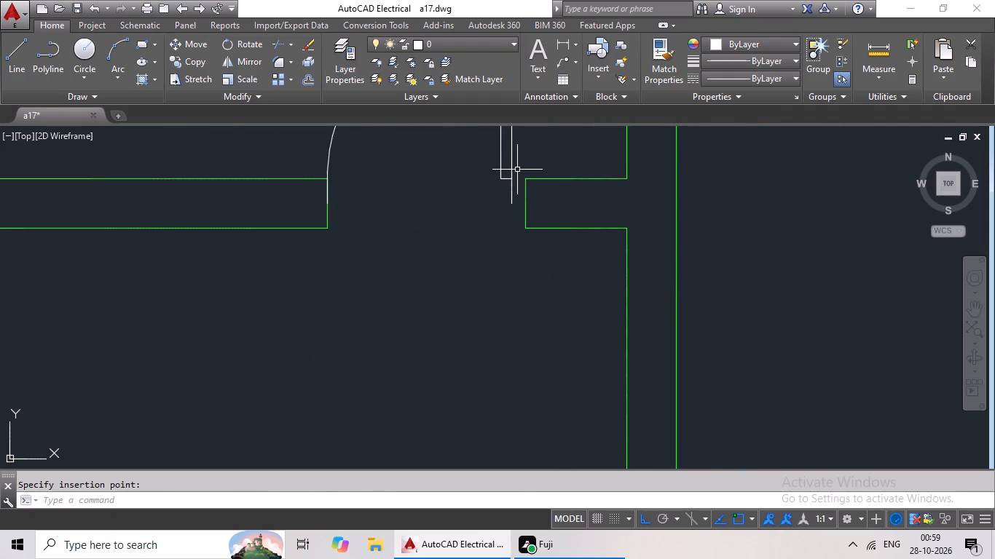
Scale the pasted door by reference from its own width to the width of the small right-hand room's bottom-wall opening.
click(511, 175)
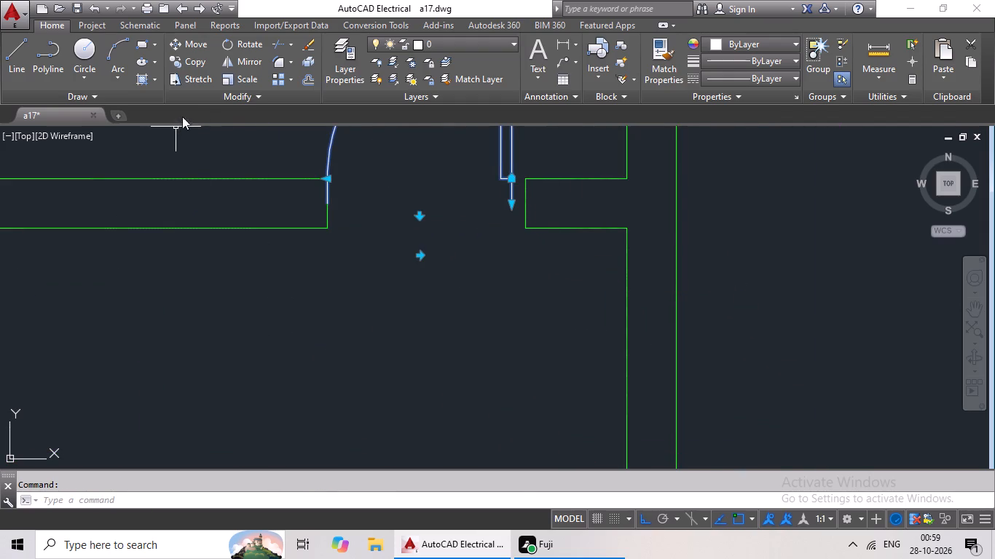
click(234, 81)
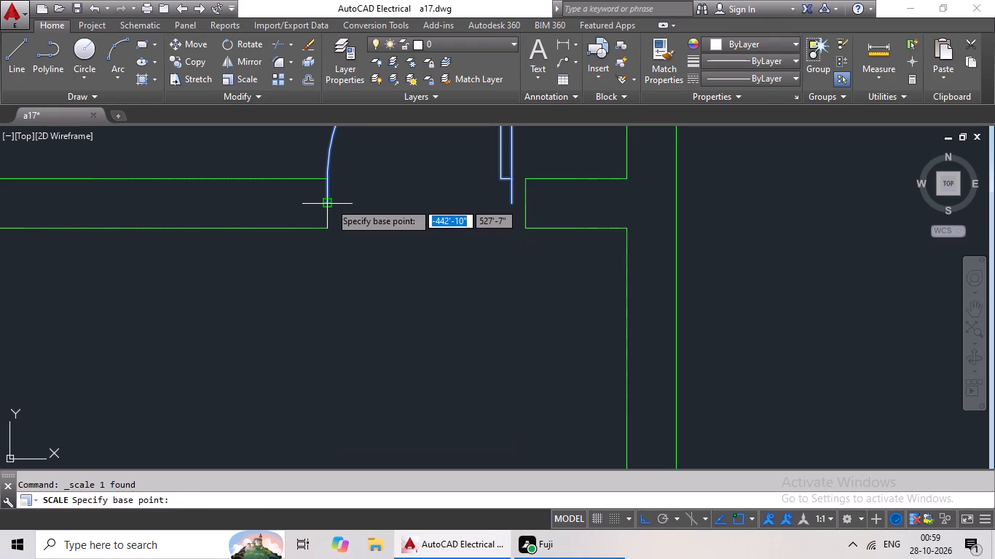
click(330, 202)
click(257, 499)
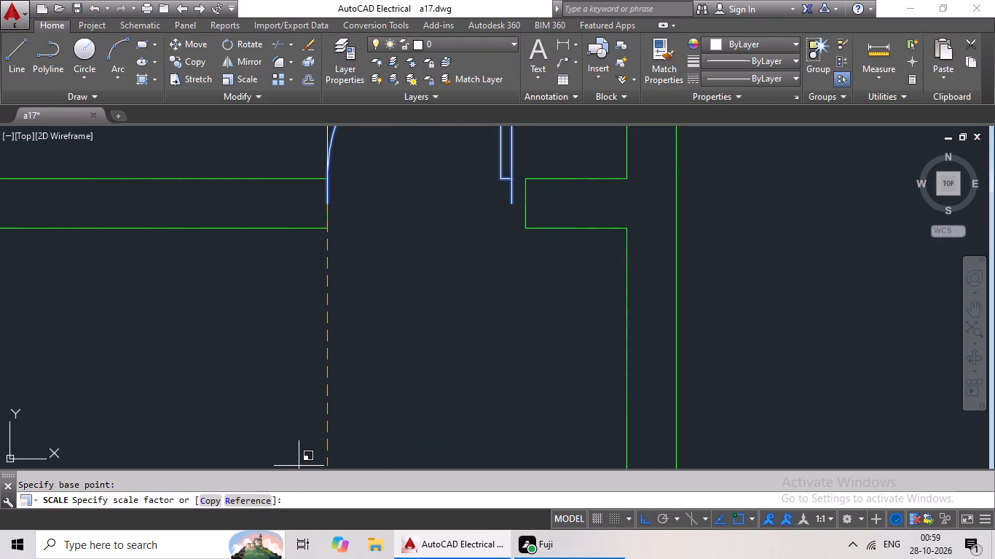
click(331, 202)
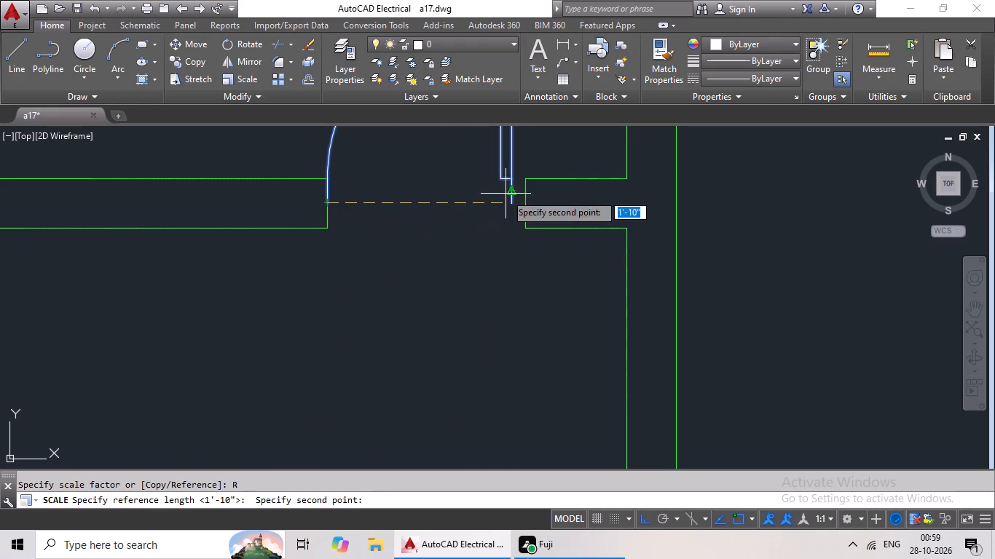
click(514, 198)
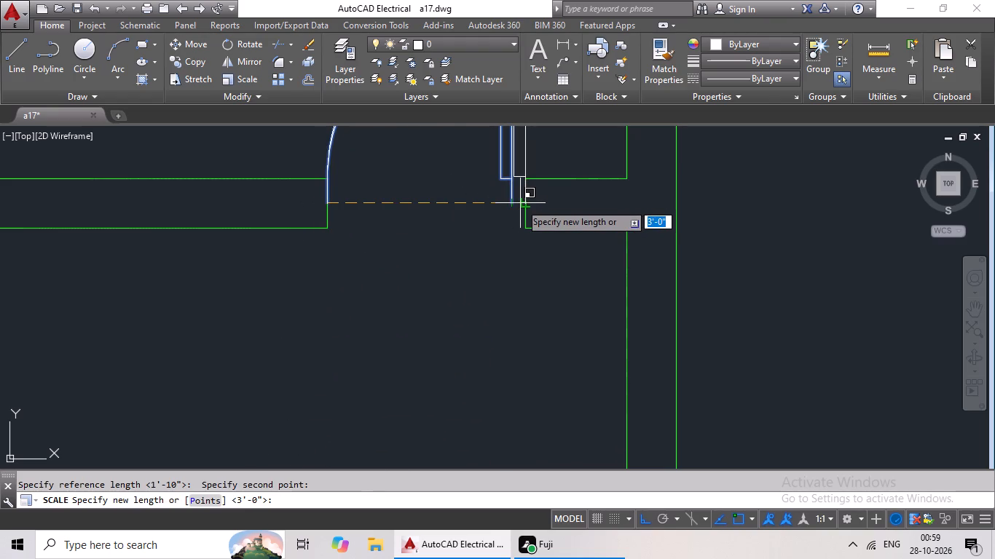
click(524, 206)
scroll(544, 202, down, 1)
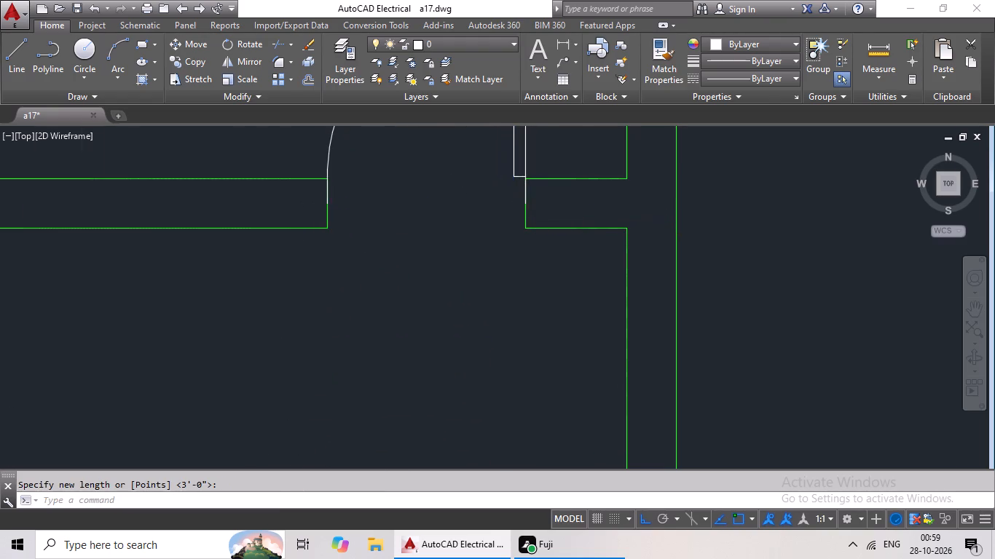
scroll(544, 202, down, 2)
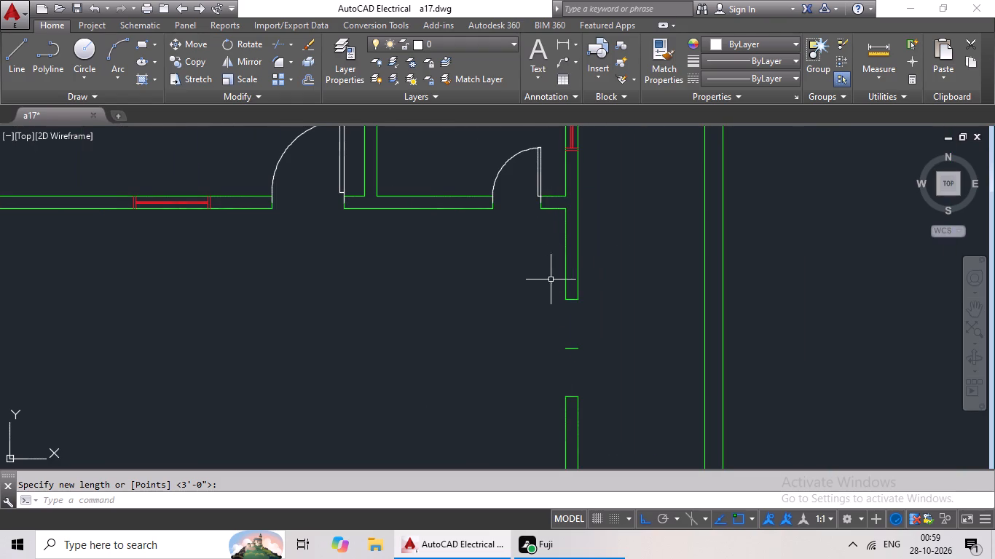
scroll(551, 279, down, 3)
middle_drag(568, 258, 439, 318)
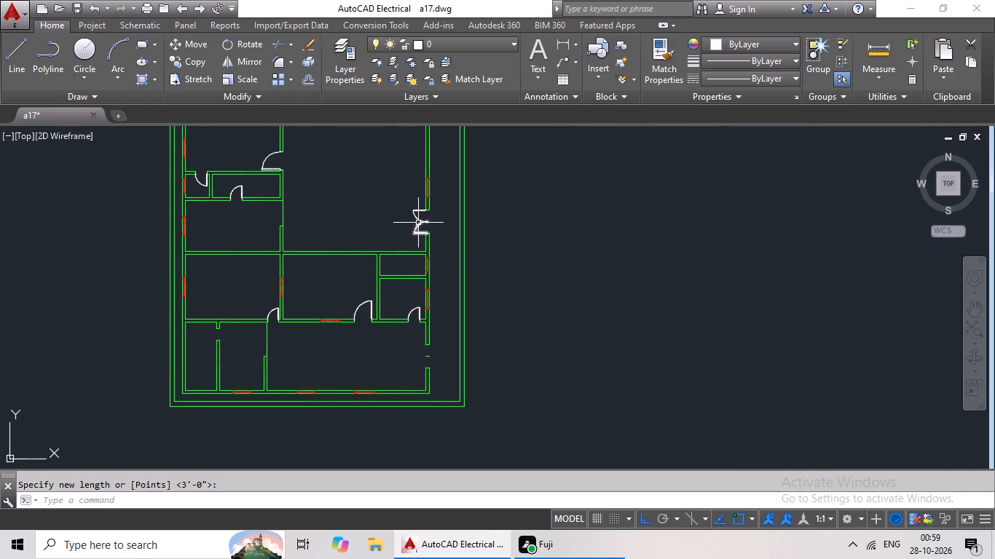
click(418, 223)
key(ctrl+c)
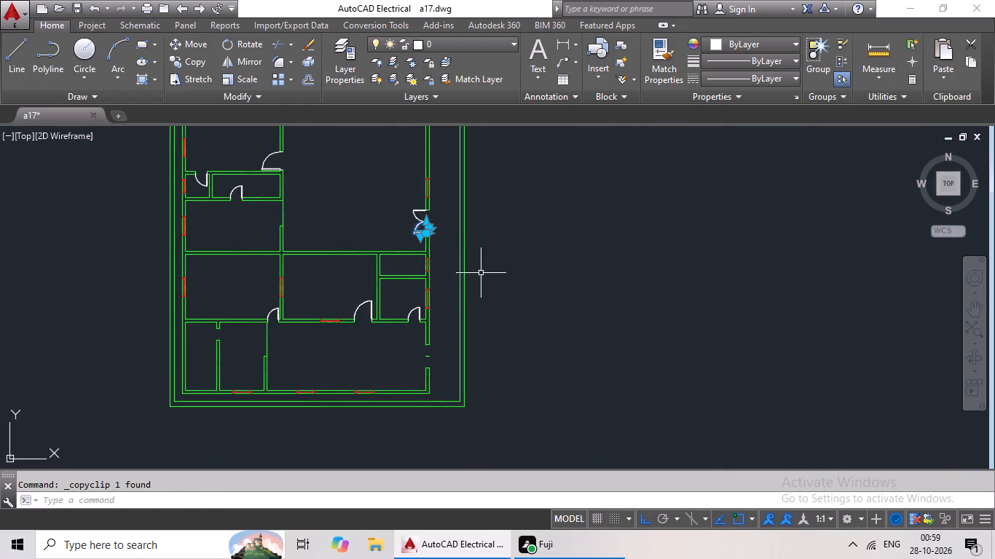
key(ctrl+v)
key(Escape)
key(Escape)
Copy both leaves of the large hall's double door to the right-wall opening of the bottom-right room.
scroll(433, 218, up, 2)
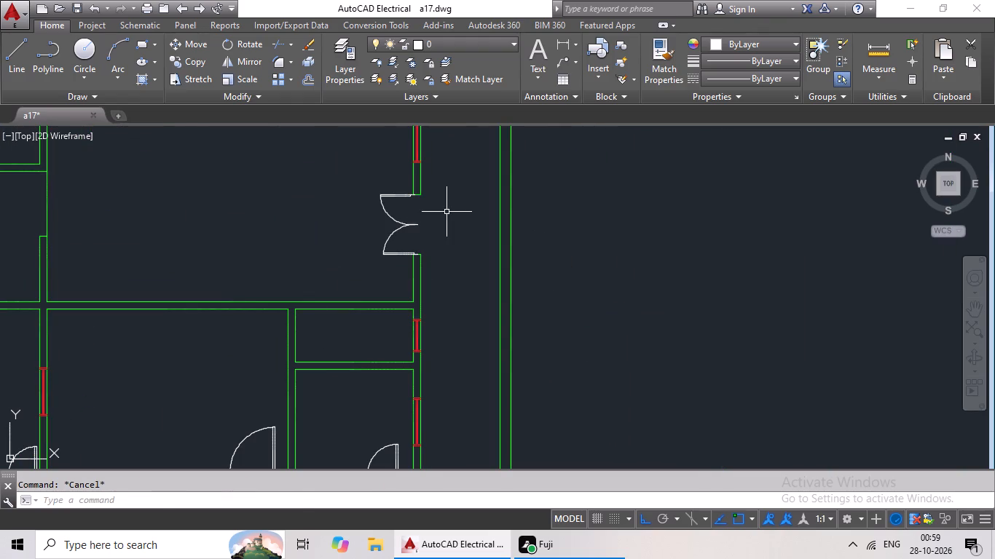
drag(449, 209, 372, 238)
key(ctrl+c)
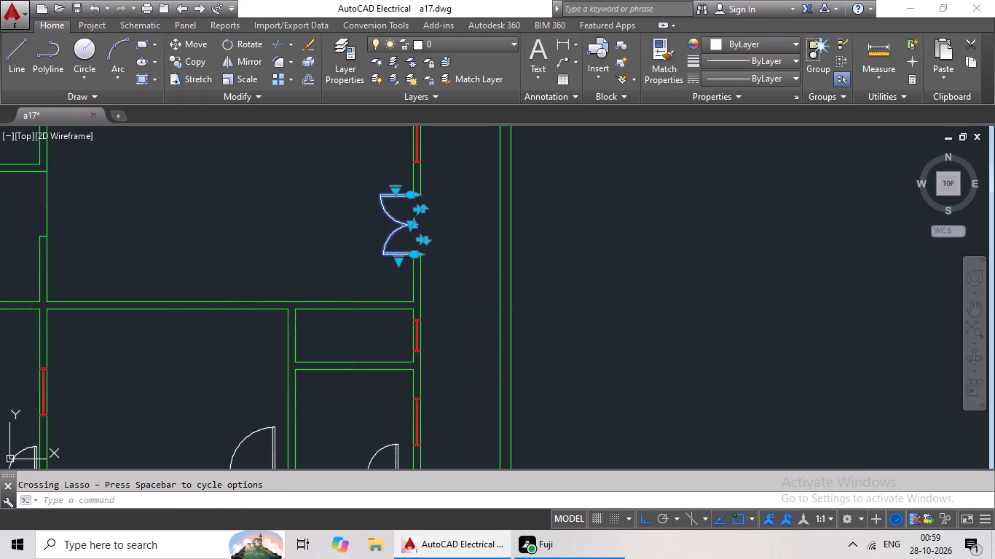
key(ctrl+v)
middle_drag(375, 346, 390, 192)
scroll(389, 353, down, 1)
middle_drag(389, 346, 387, 249)
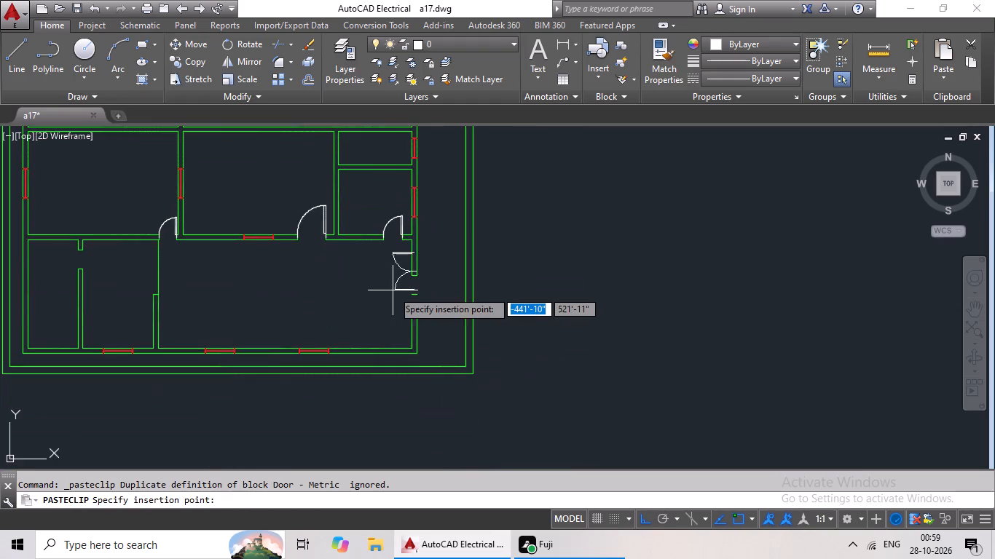
scroll(393, 290, up, 4)
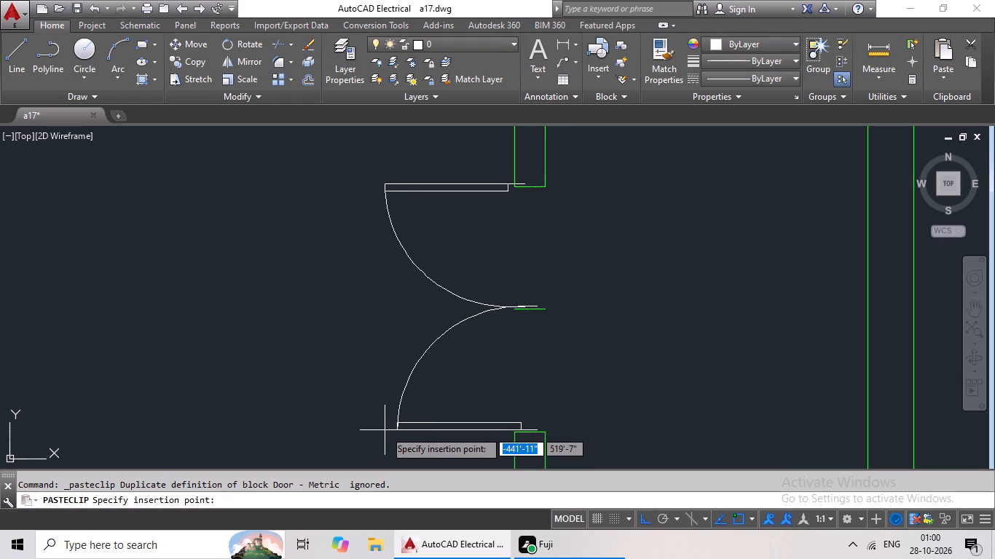
click(383, 432)
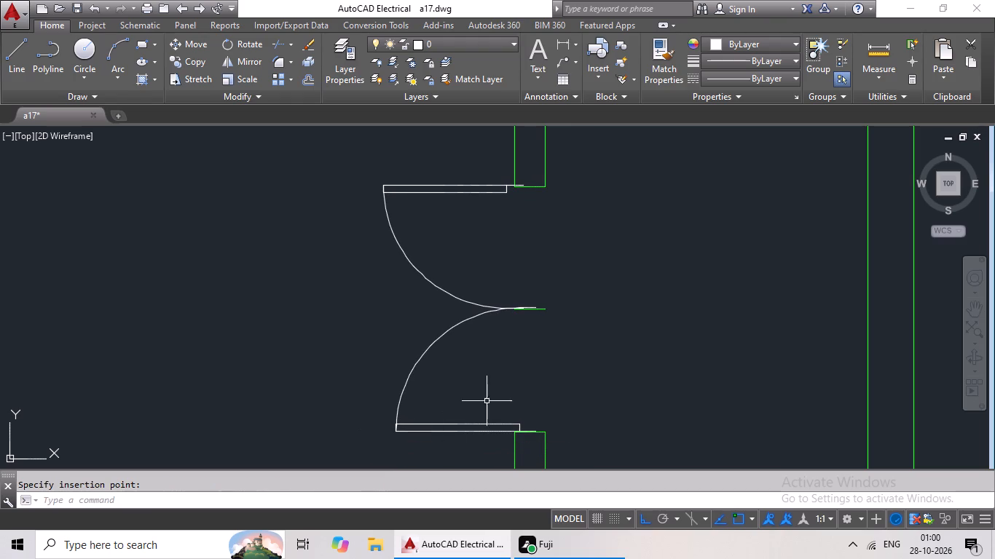
Shift the lower leaf of the pasted double door down onto the opening's lower jamb with Stretch.
scroll(507, 398, up, 3)
middle_drag(576, 429, 579, 405)
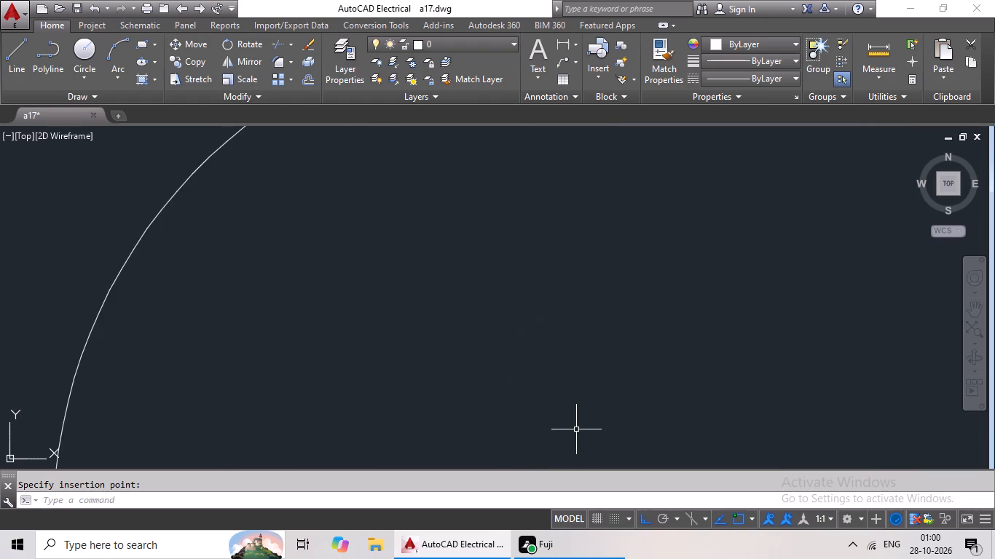
middle_drag(579, 405, 560, 135)
scroll(566, 223, up, 3)
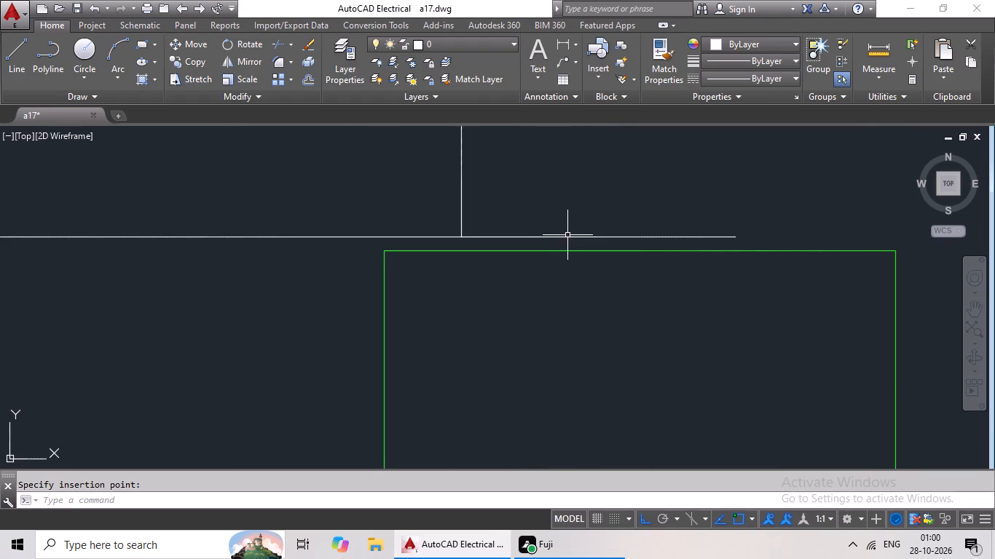
click(565, 238)
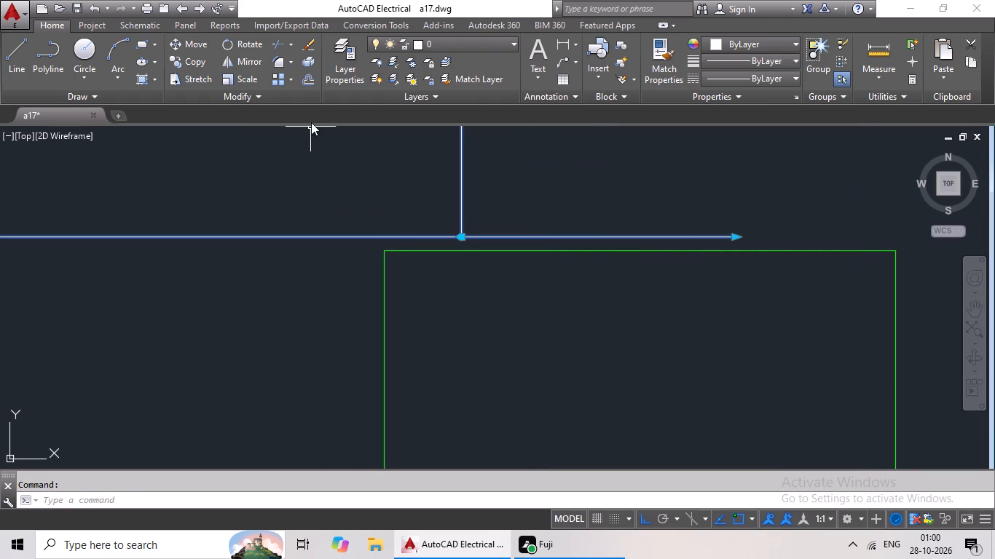
click(210, 78)
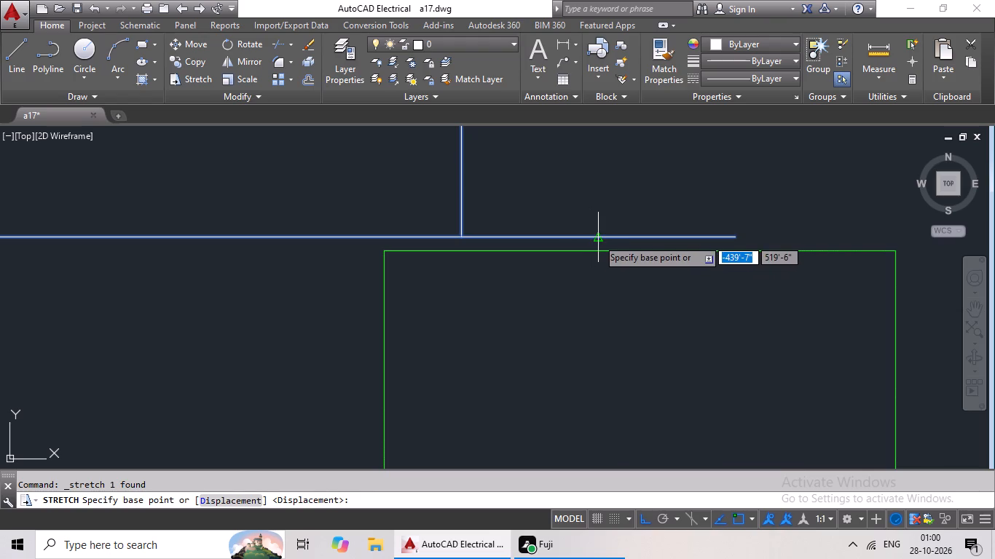
click(597, 238)
click(597, 251)
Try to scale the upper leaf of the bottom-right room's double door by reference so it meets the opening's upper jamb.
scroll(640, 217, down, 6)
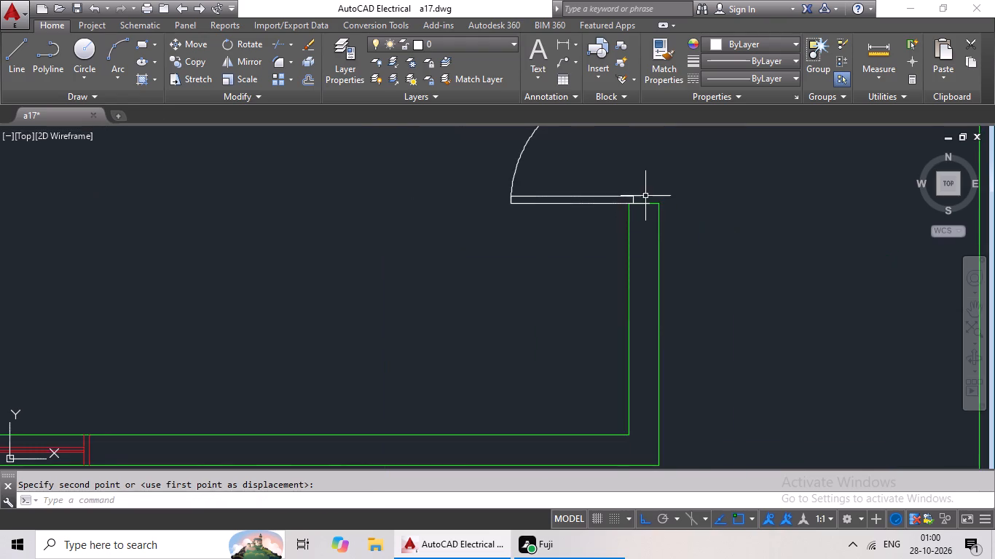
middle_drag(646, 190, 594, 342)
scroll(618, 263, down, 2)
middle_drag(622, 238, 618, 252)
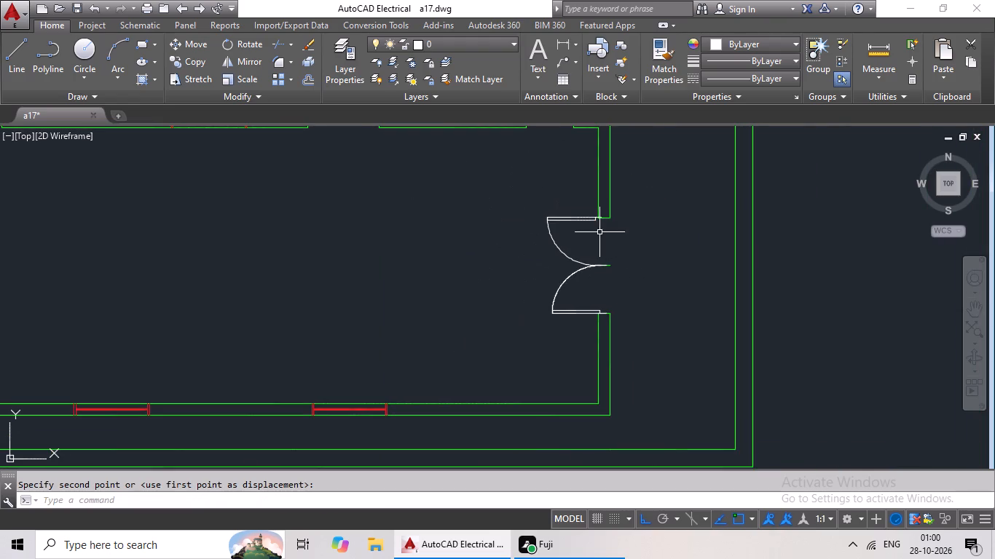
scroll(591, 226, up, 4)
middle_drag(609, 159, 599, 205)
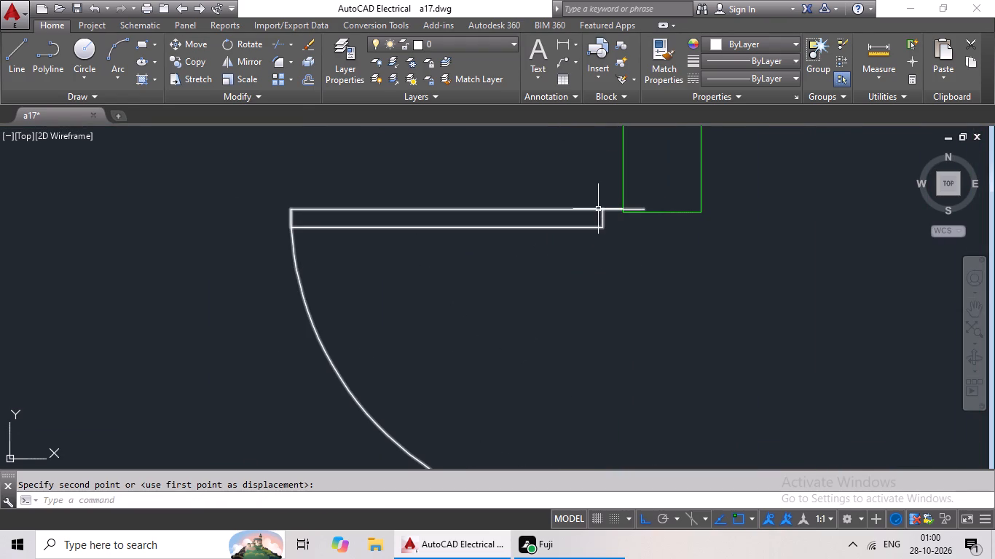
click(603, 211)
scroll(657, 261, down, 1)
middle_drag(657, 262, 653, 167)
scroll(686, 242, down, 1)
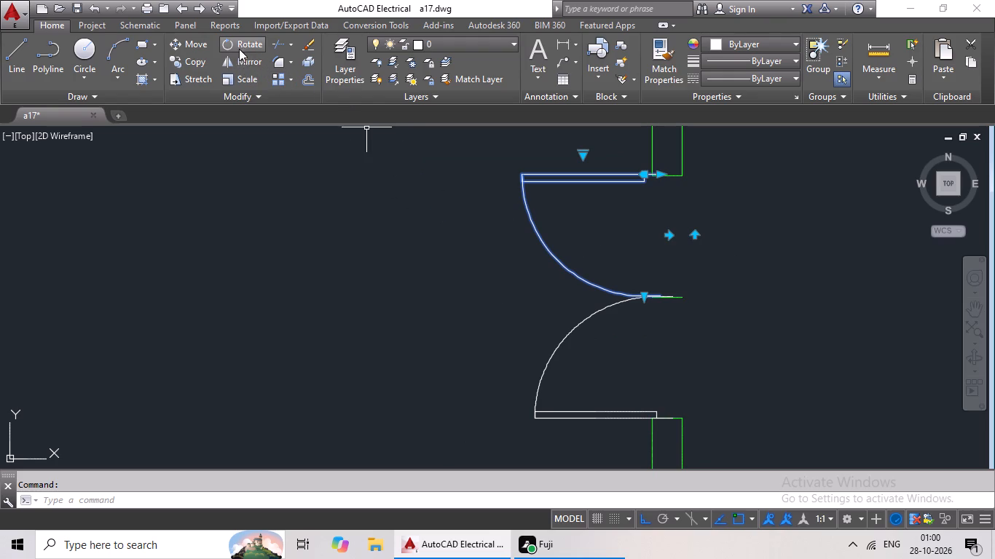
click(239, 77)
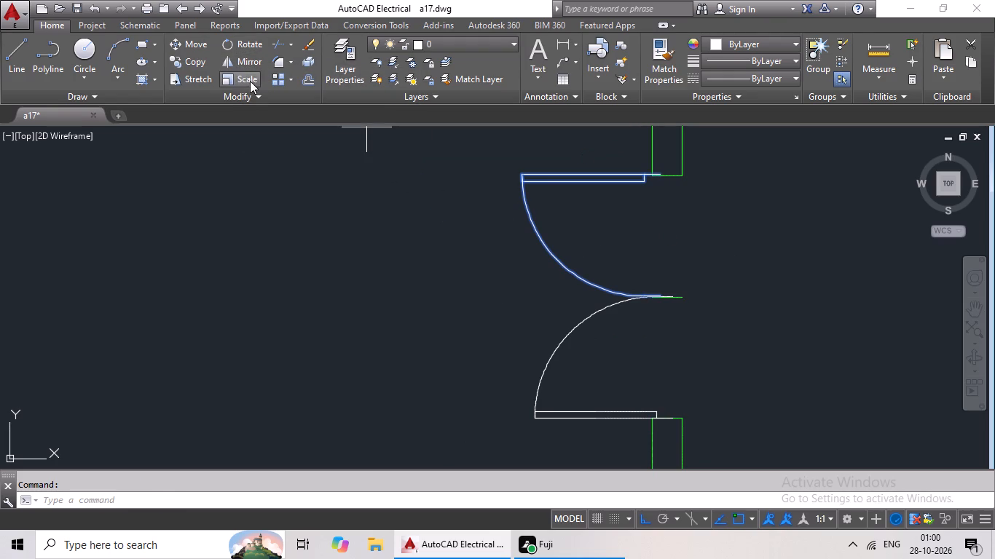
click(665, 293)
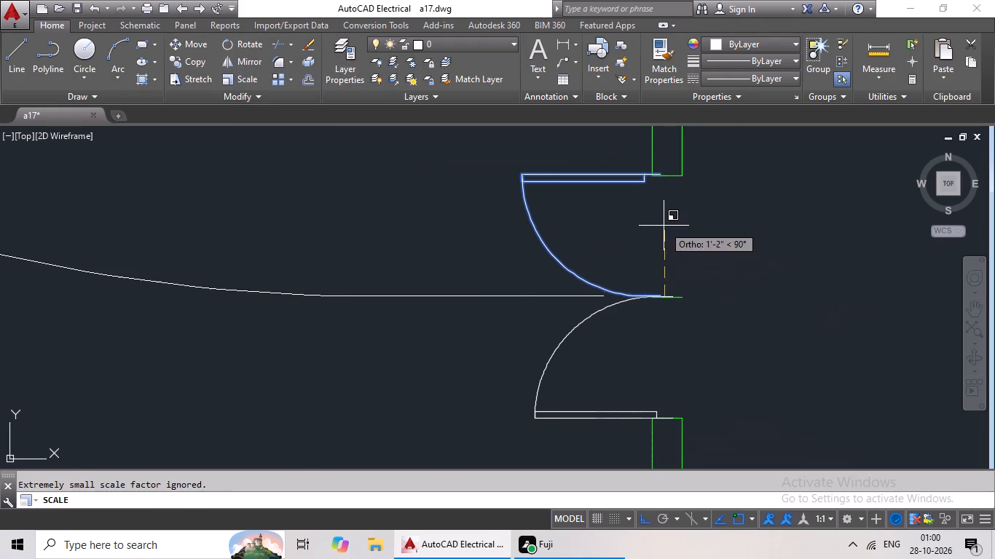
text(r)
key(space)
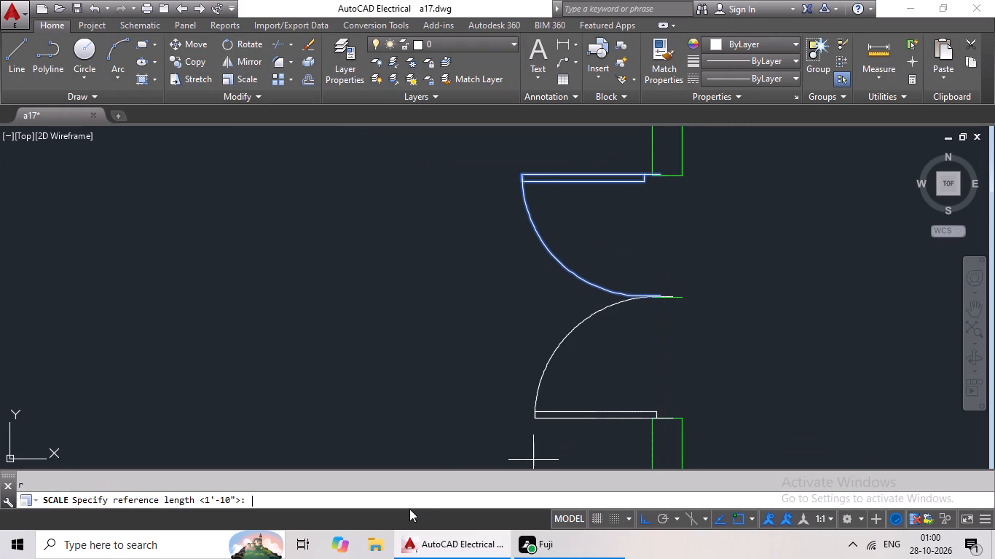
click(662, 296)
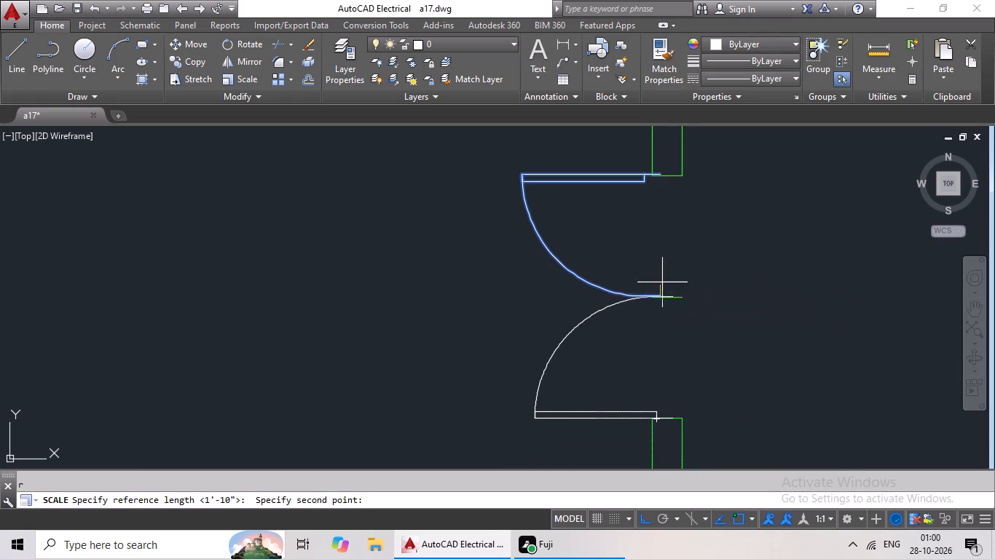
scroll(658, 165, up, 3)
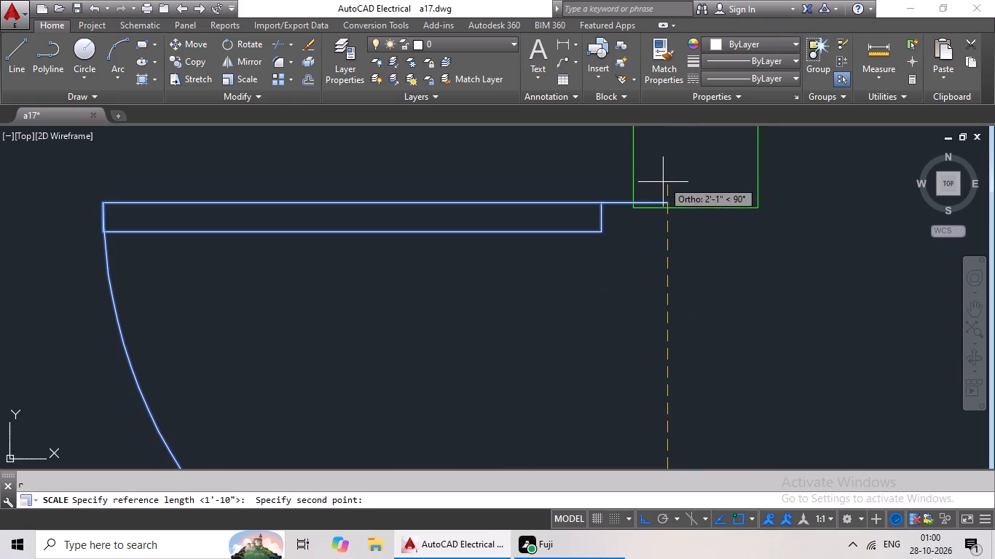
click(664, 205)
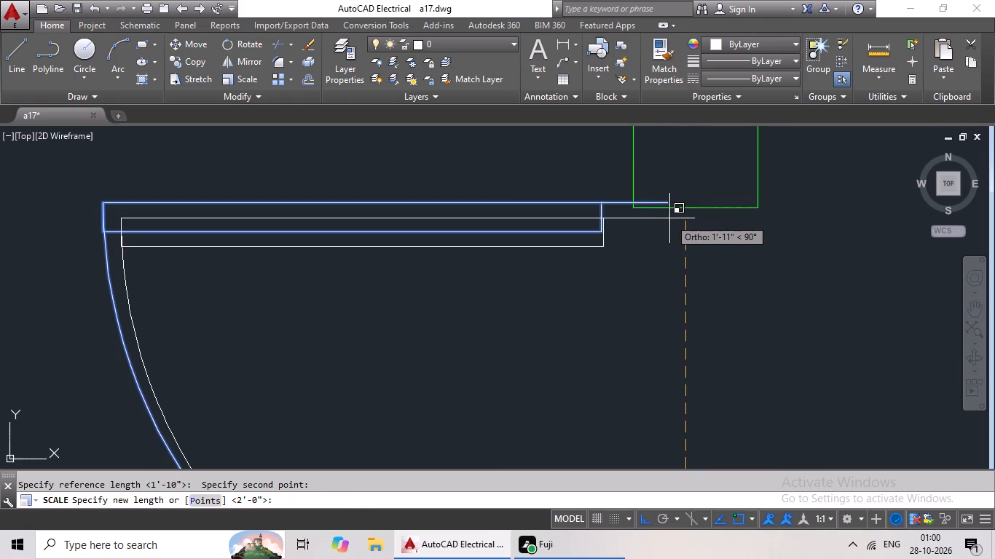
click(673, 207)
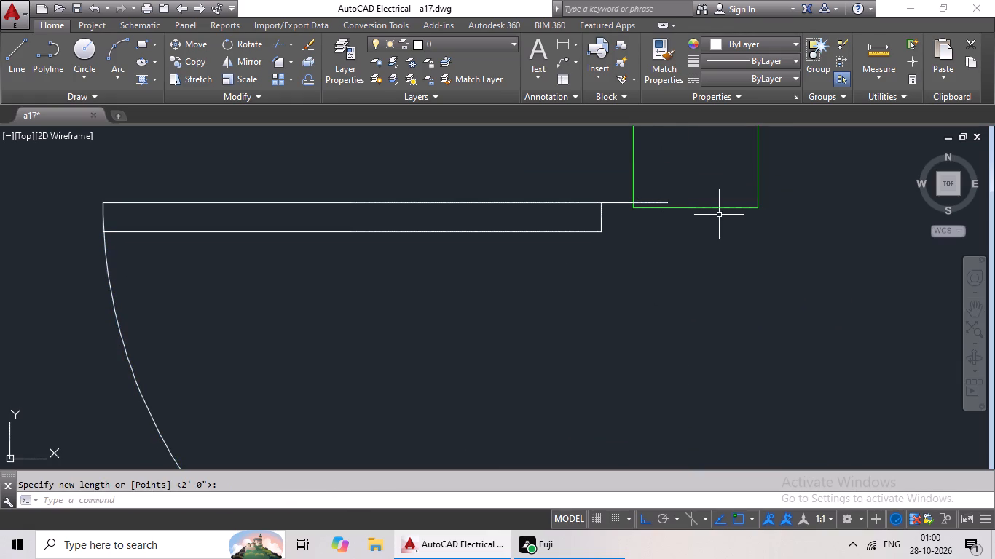
Scale the double door's upper leaf by reference about its meeting point, from its own width to the opening's upper jamb.
click(663, 202)
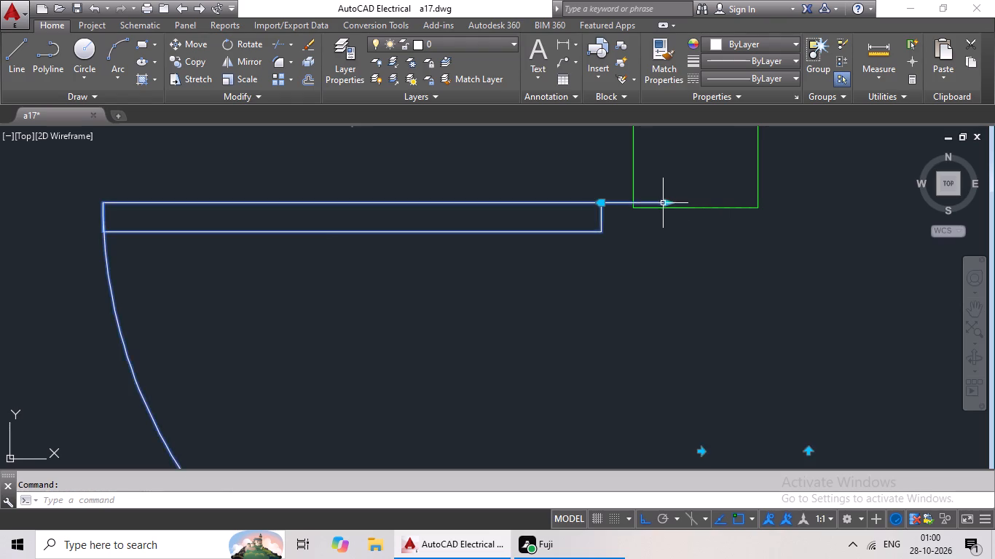
scroll(692, 247, down, 3)
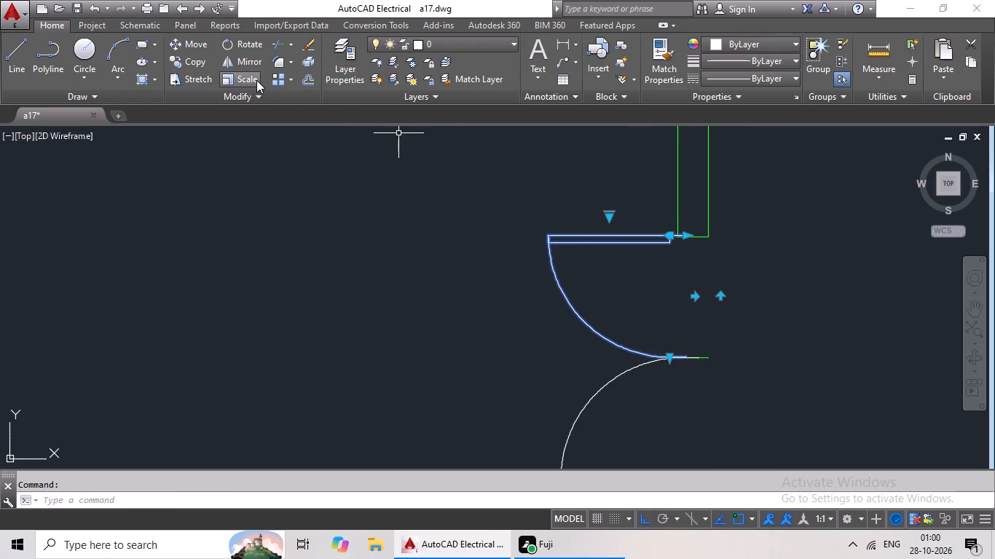
click(256, 80)
click(681, 355)
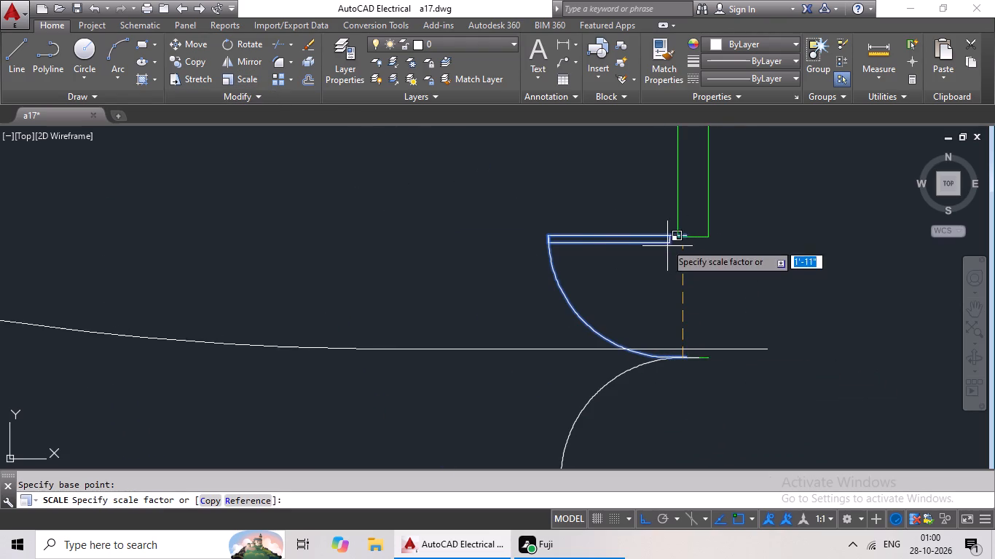
click(251, 503)
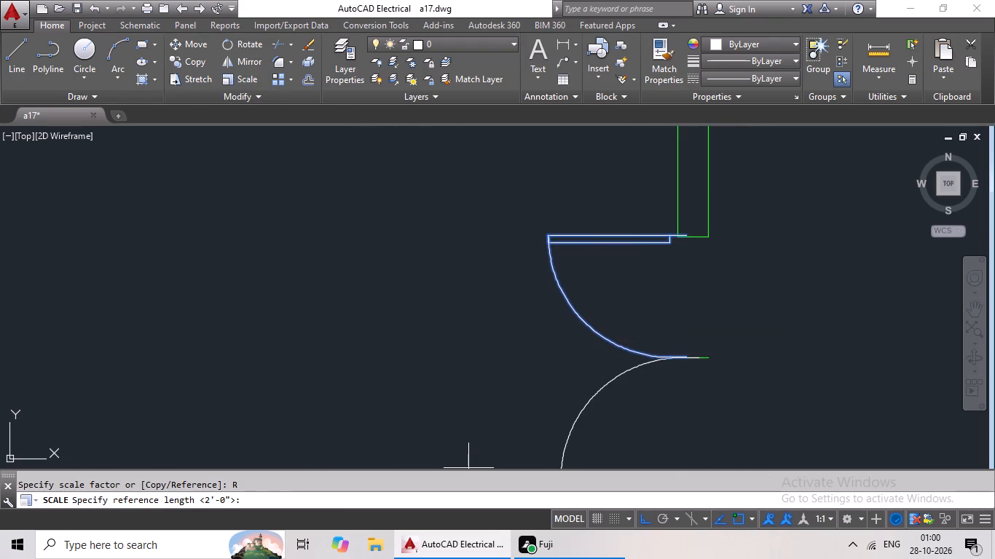
click(685, 360)
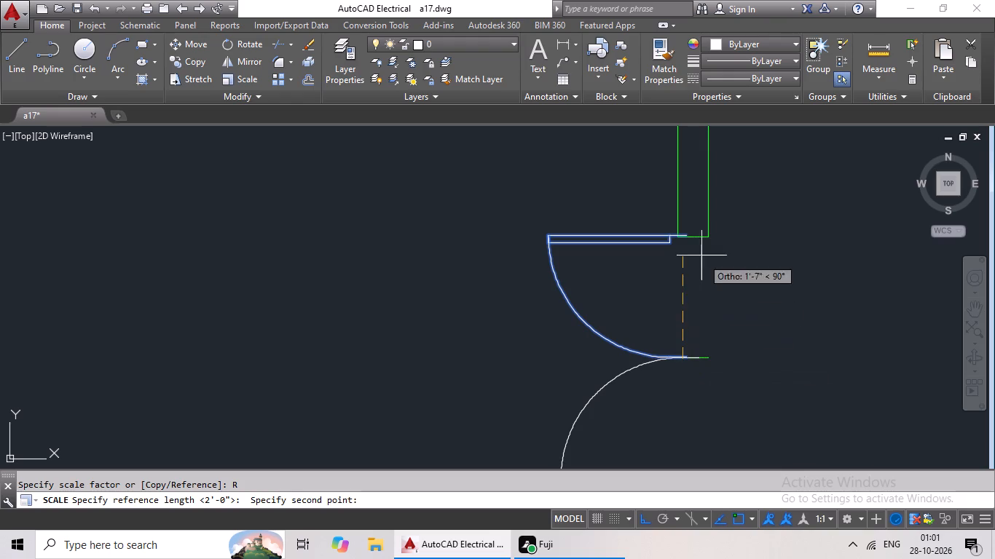
scroll(685, 242, up, 5)
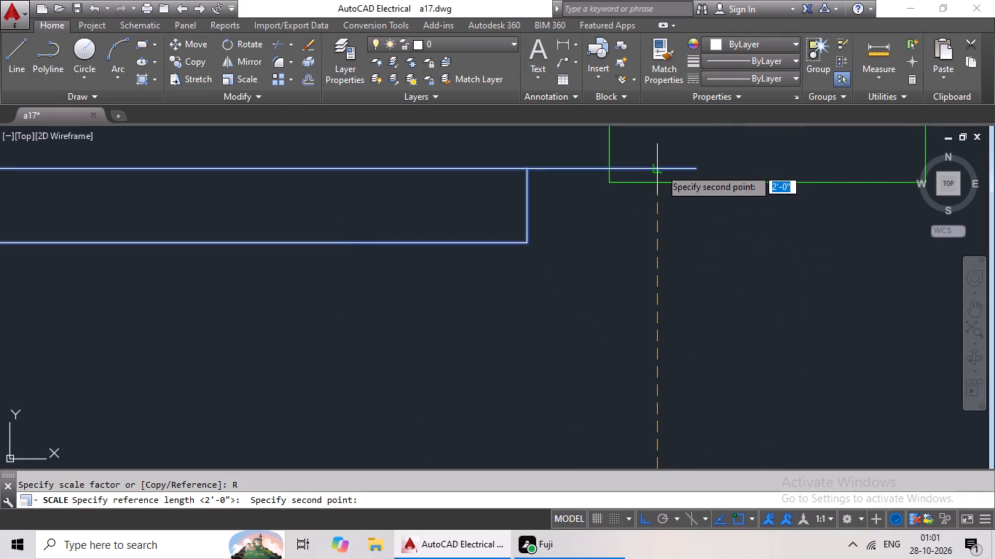
click(660, 167)
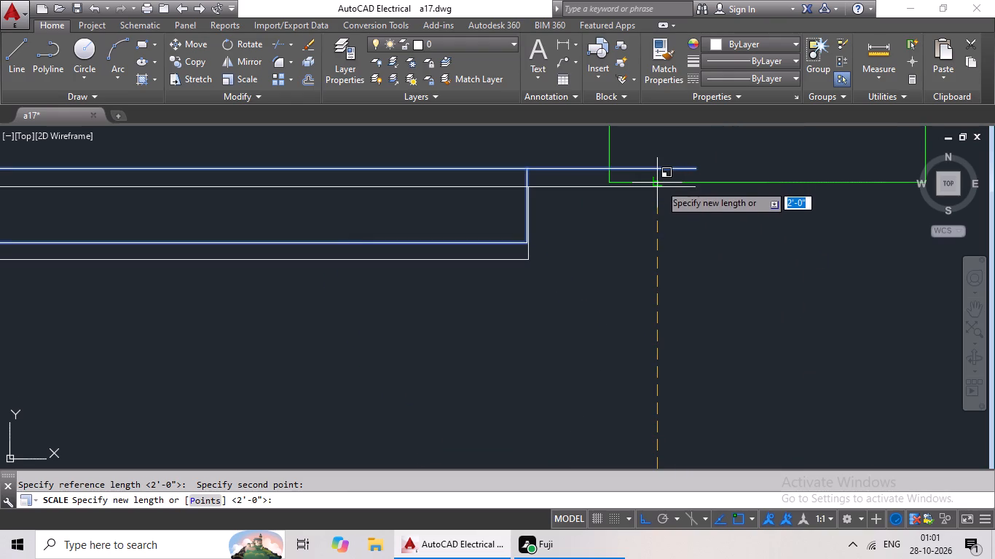
scroll(660, 184, up, 3)
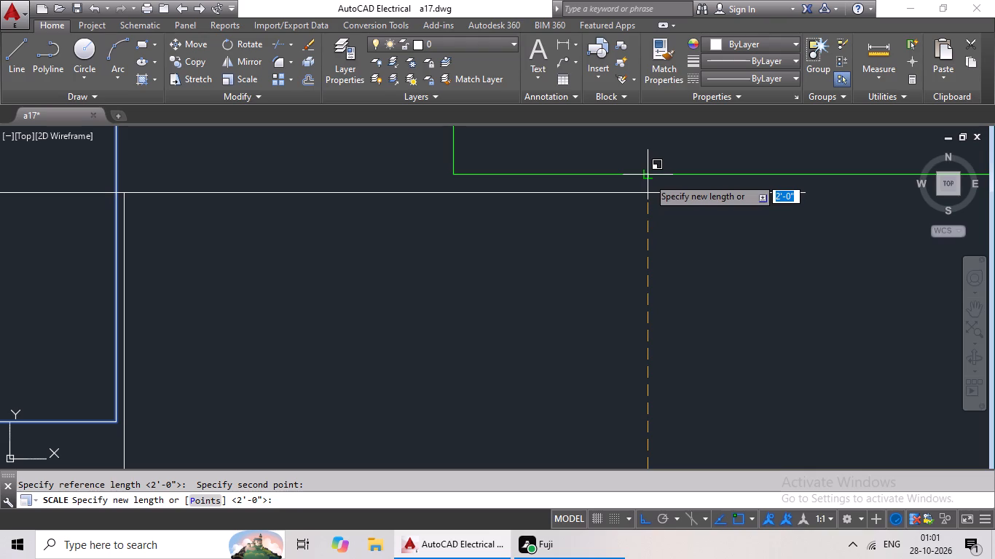
click(648, 178)
Copy the door between the left room and the large hall to the opening in the bottom-left rooms' partition, near its lower jamb.
scroll(729, 205, down, 6)
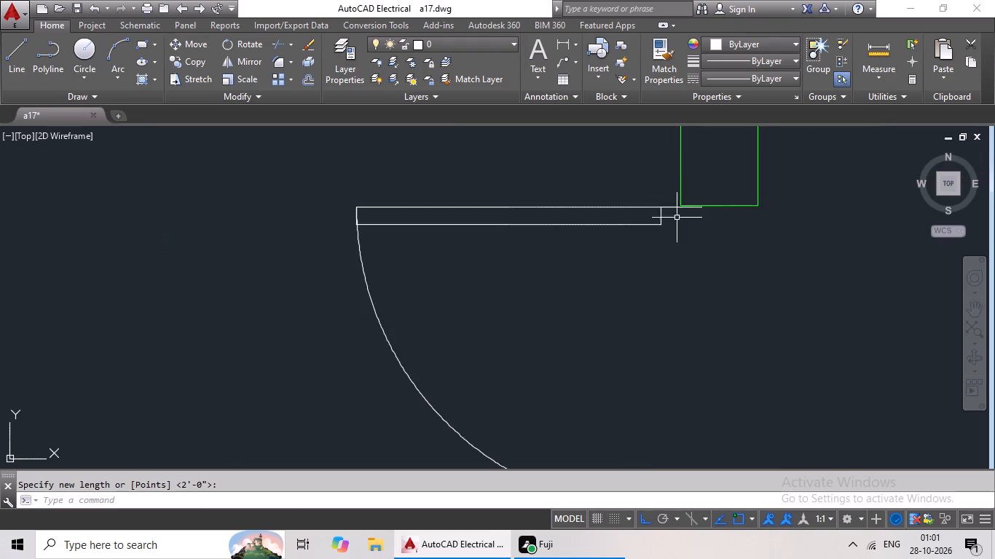
scroll(703, 256, down, 1)
middle_drag(747, 298, 742, 253)
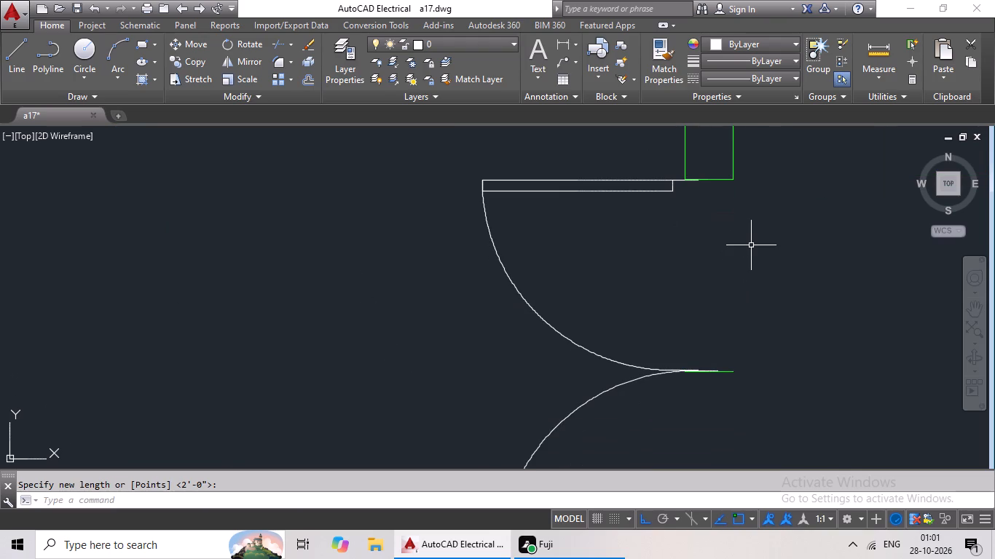
scroll(744, 277, down, 2)
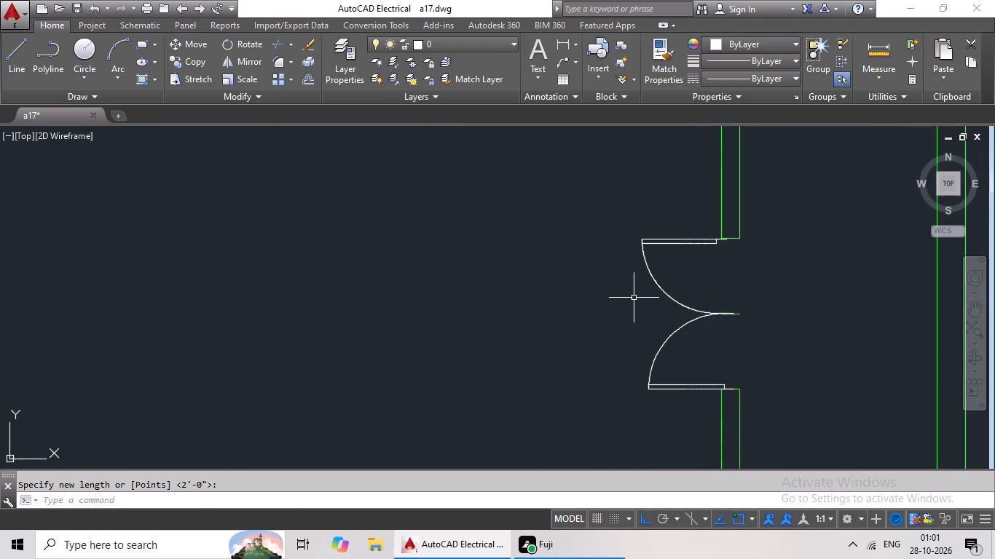
scroll(621, 293, down, 3)
middle_drag(608, 296, 604, 319)
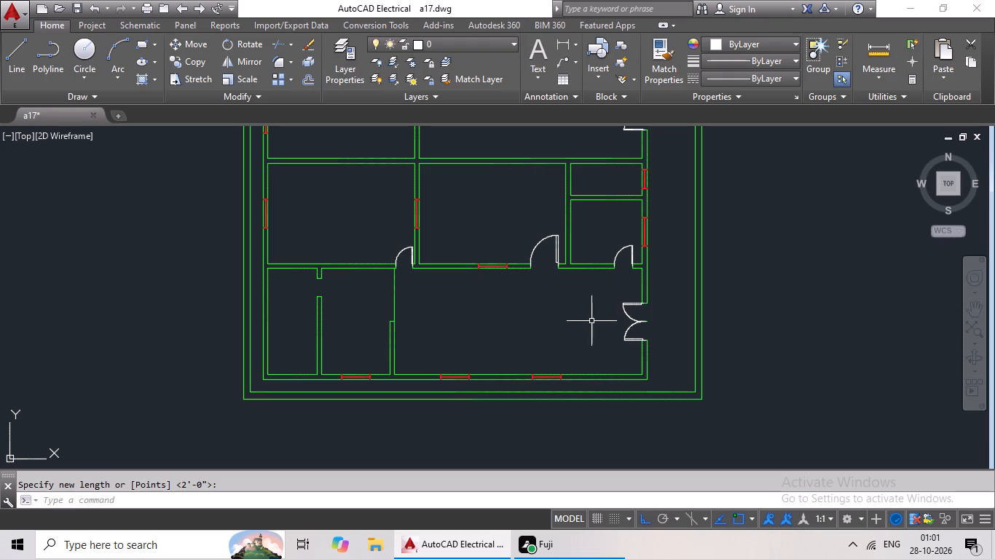
scroll(481, 290, down, 1)
middle_drag(496, 292, 487, 368)
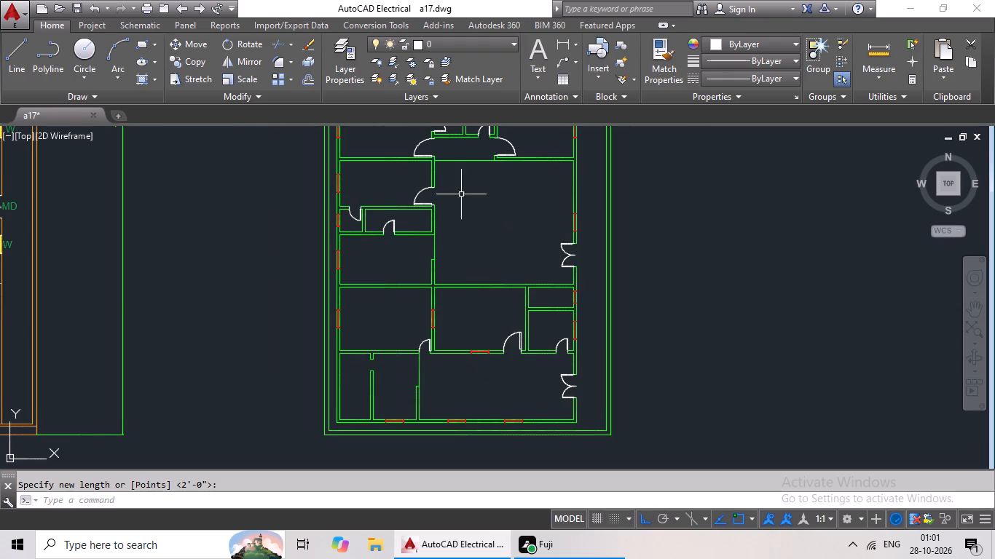
click(417, 192)
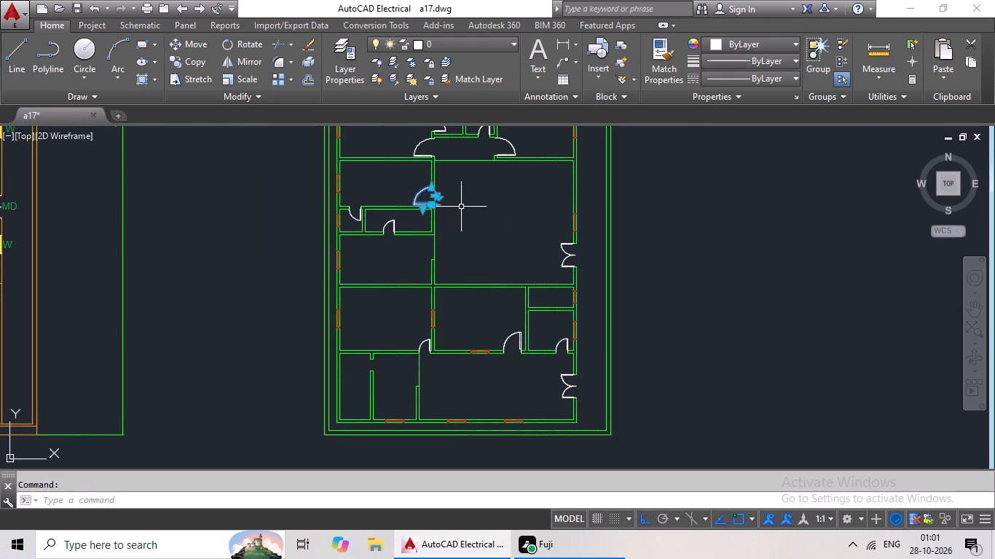
key(ctrl+c)
key(ctrl+v)
middle_drag(441, 397, 488, 314)
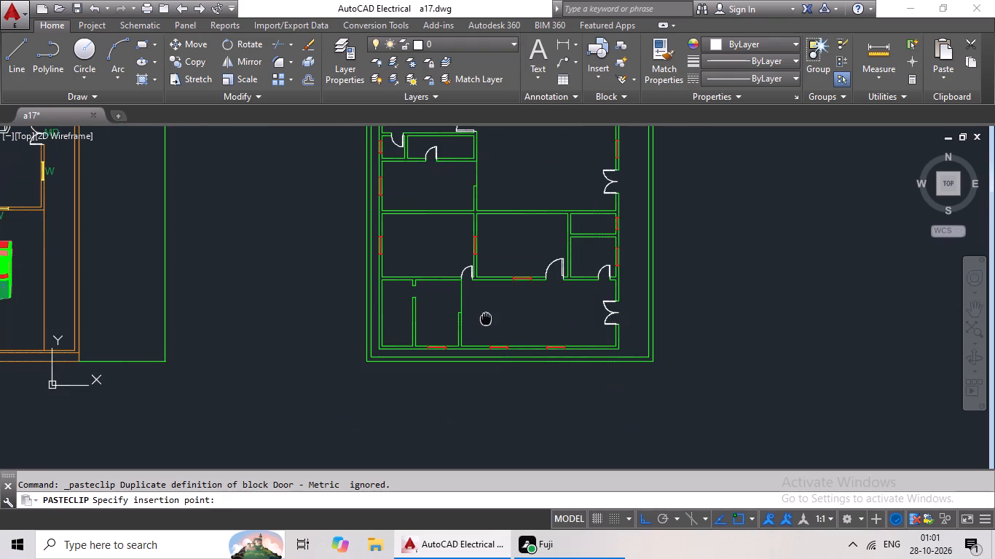
scroll(422, 292, up, 4)
scroll(305, 269, up, 2)
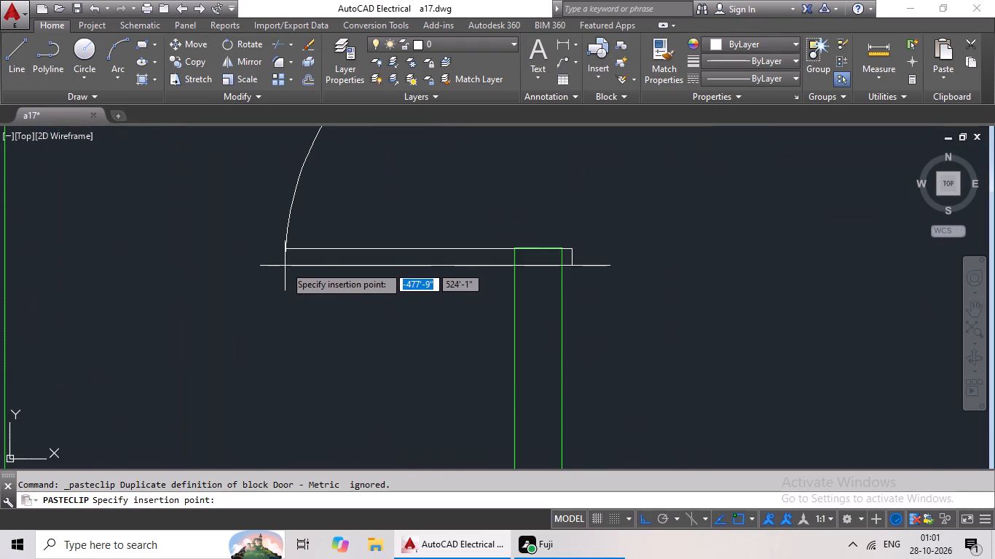
click(213, 247)
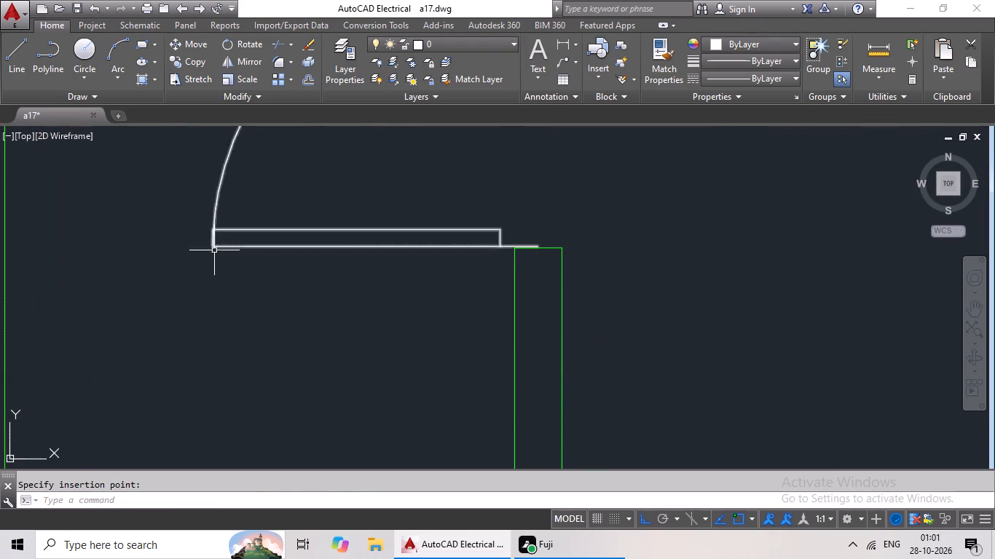
Shift the pasted partition door down onto the opening's lower jamb with Stretch.
click(499, 238)
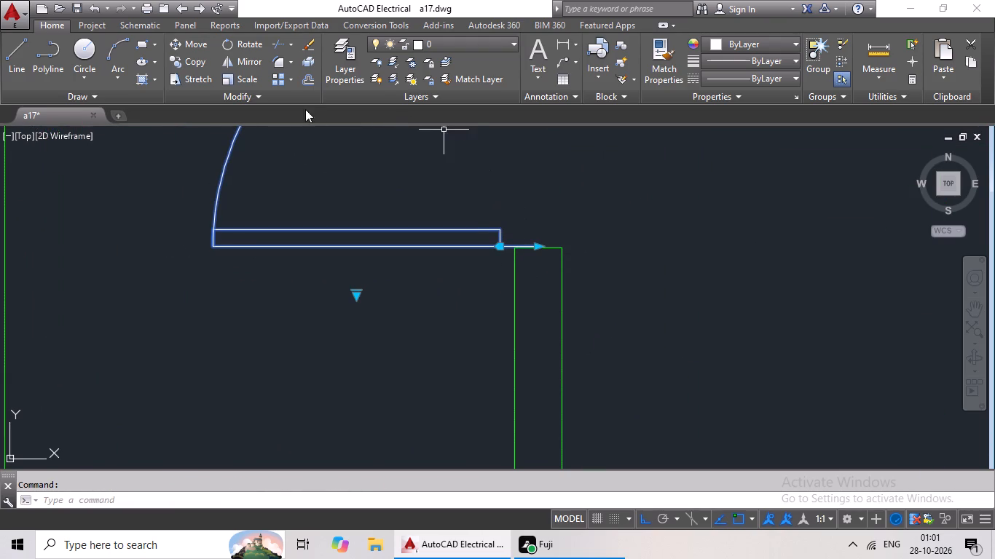
click(205, 77)
scroll(522, 242, up, 1)
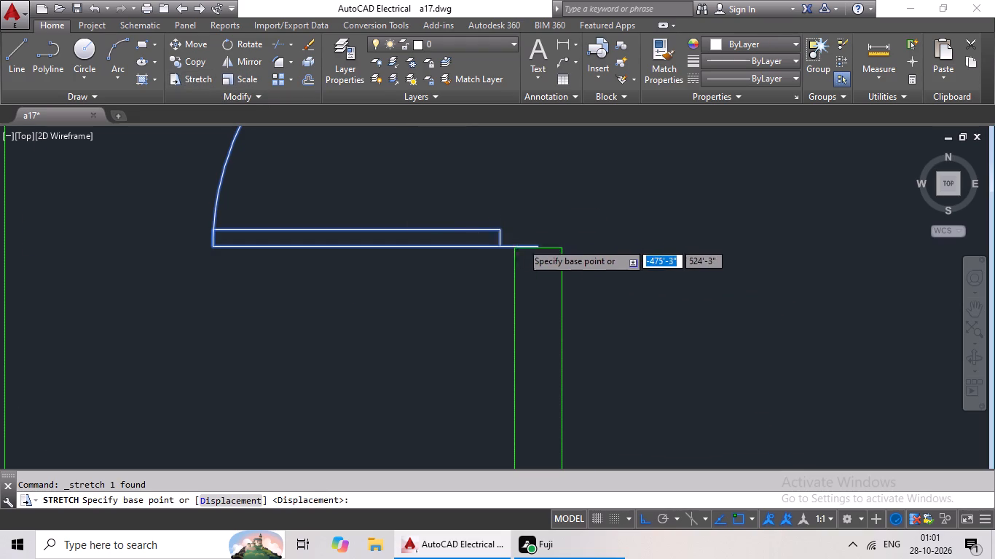
scroll(522, 242, up, 3)
scroll(571, 276, up, 1)
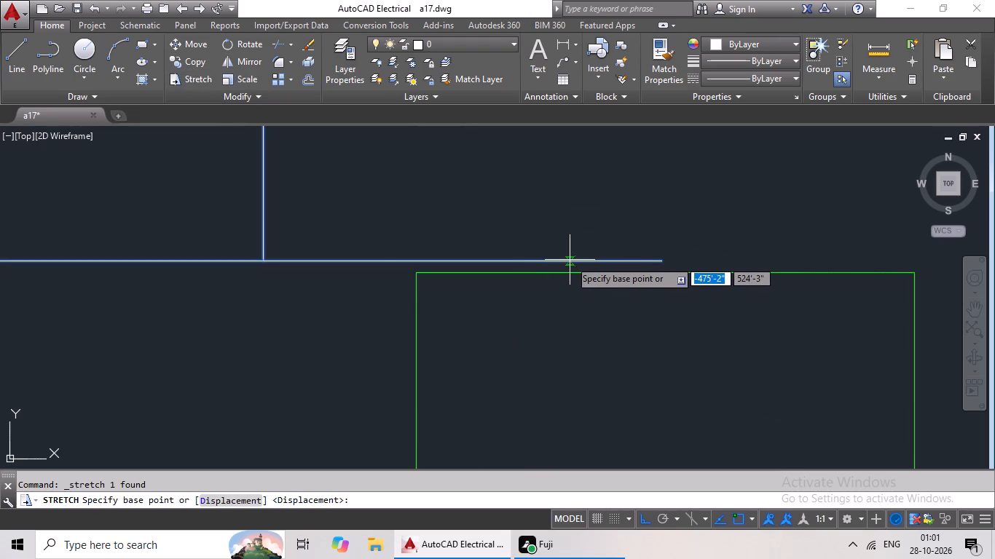
click(570, 260)
click(570, 271)
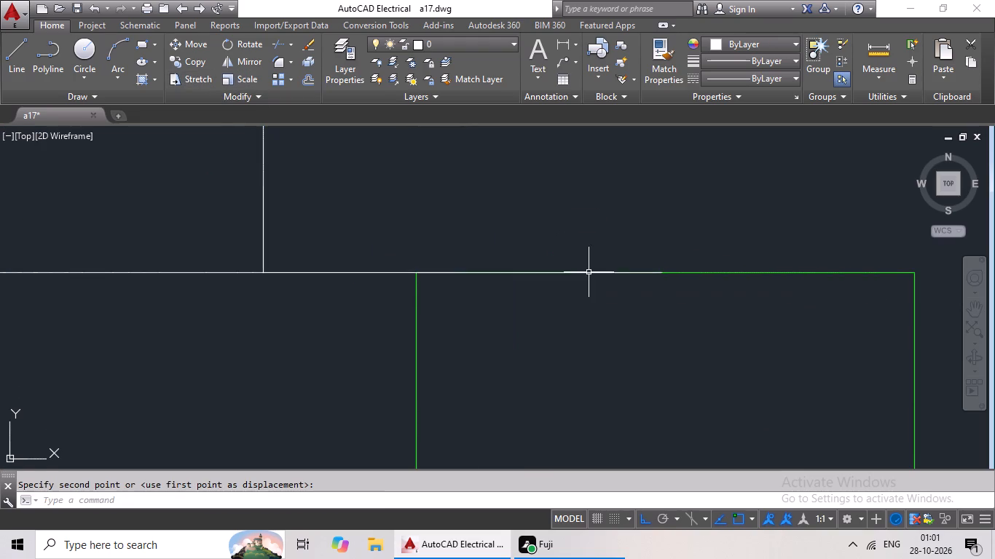
Scale the bottom-left partition door by reference about its lower-jamb point, from its own width to the opening's upper jamb.
scroll(647, 261, down, 4)
middle_drag(648, 249, 625, 396)
scroll(636, 385, down, 3)
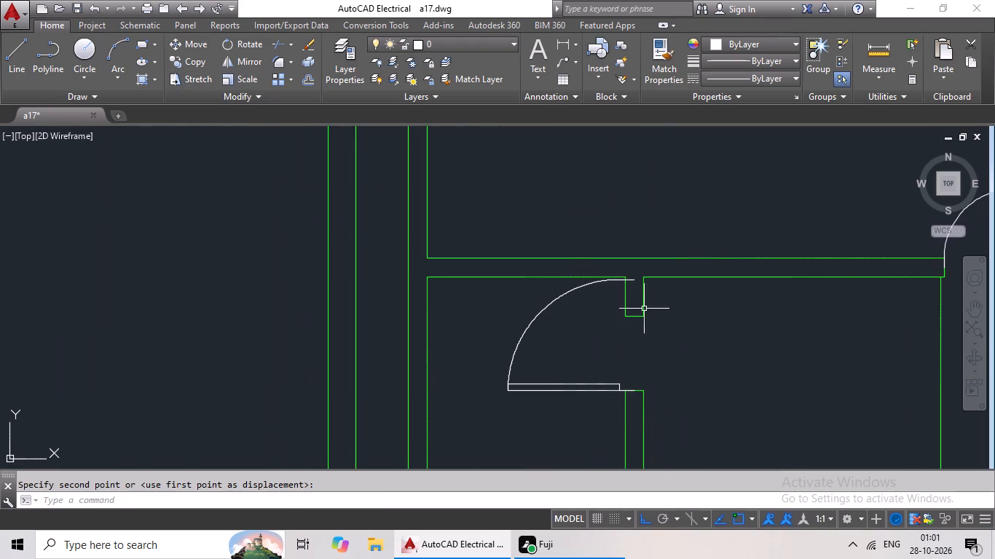
click(580, 285)
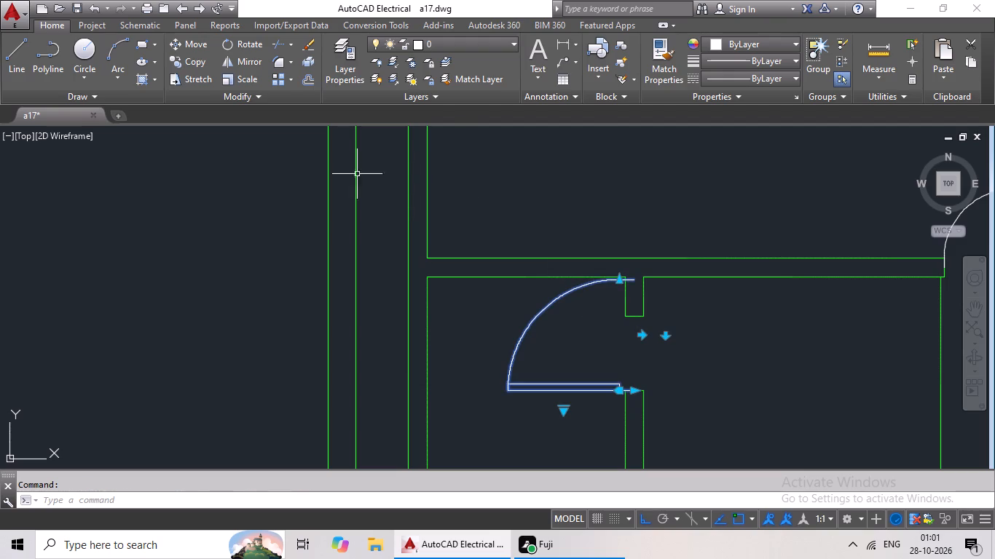
click(229, 79)
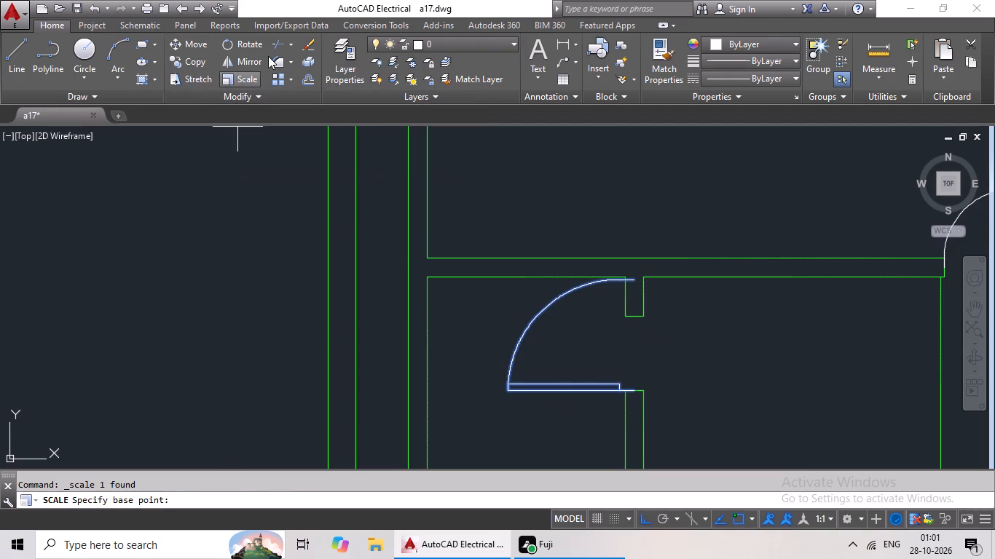
click(637, 389)
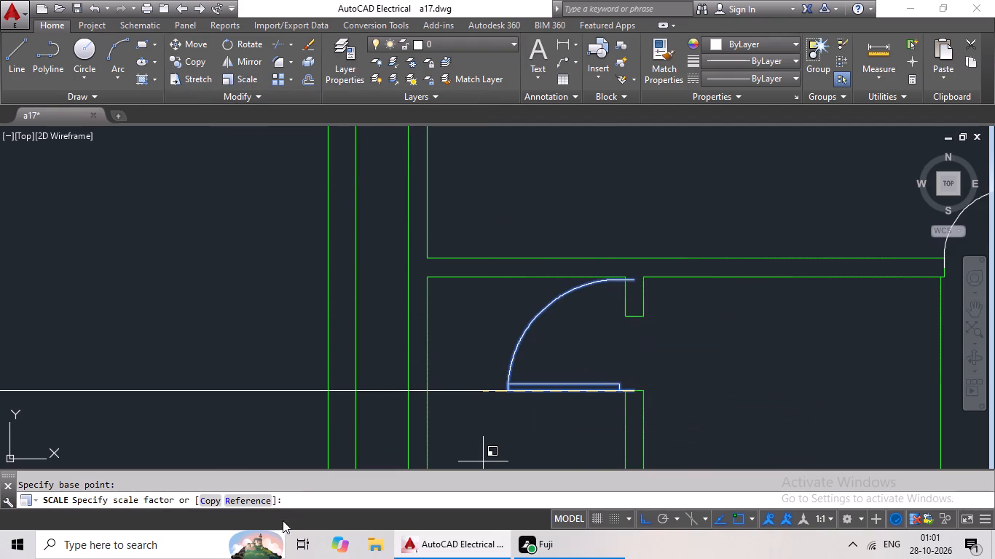
click(254, 499)
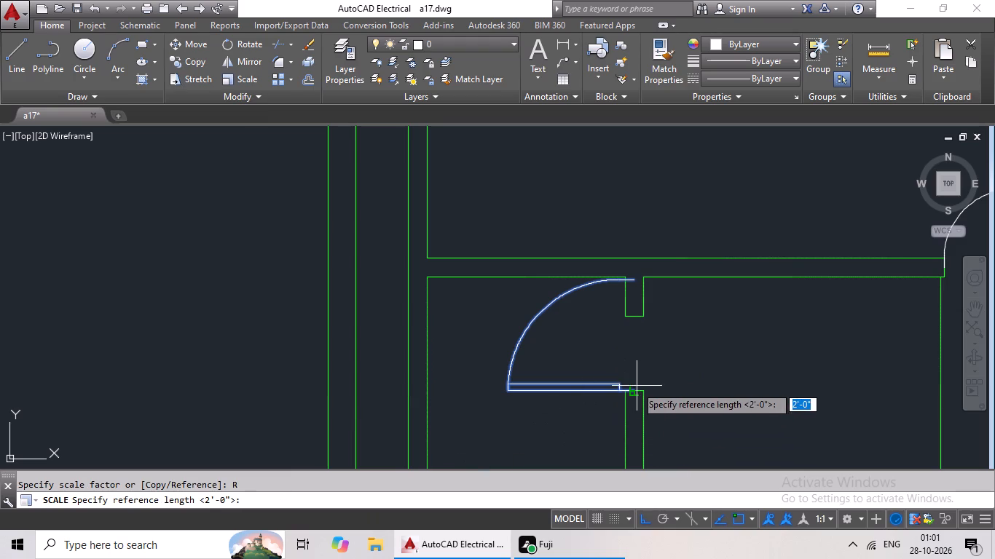
click(634, 392)
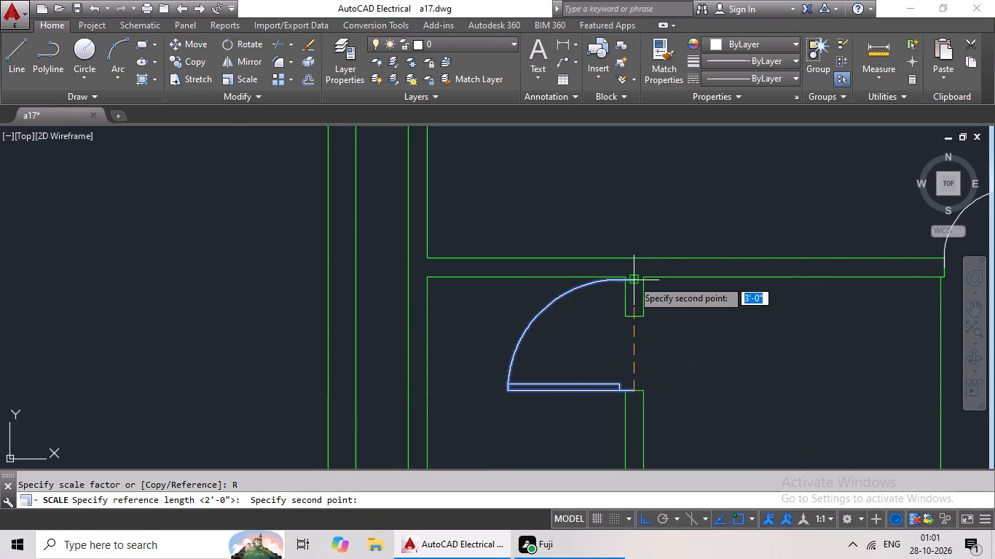
click(632, 279)
click(634, 314)
Erase the four spare door blocks lying in the empty area beside the green floor plan copy.
scroll(675, 321, down, 4)
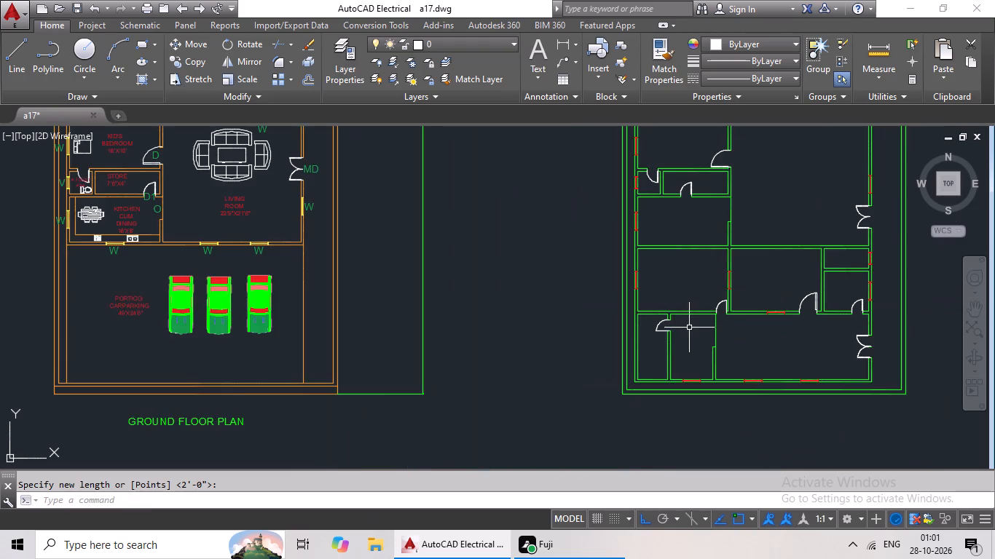
middle_drag(691, 328, 564, 338)
middle_drag(667, 356, 579, 382)
middle_drag(611, 307, 546, 356)
scroll(693, 310, down, 2)
middle_drag(763, 300, 576, 341)
drag(734, 171, 734, 170)
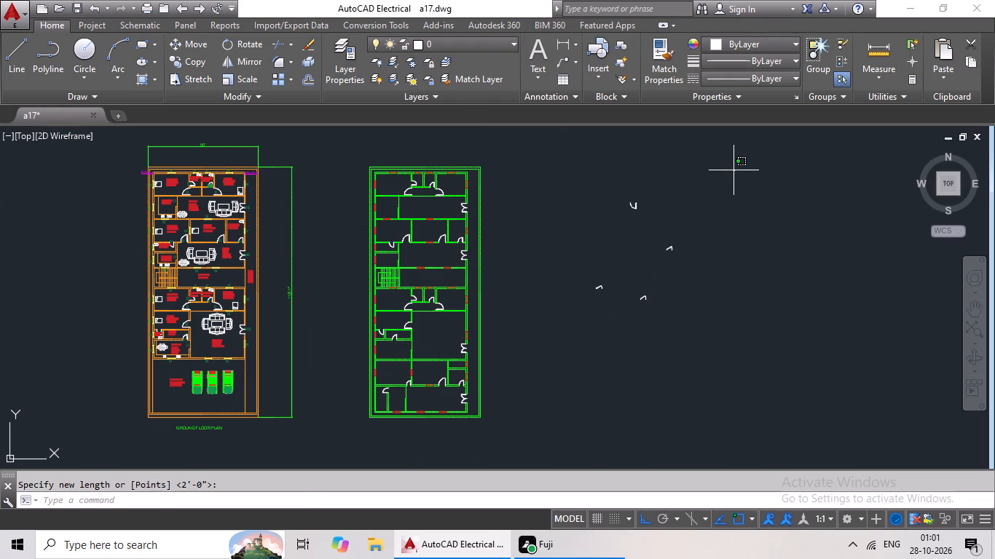
drag(734, 170, 710, 312)
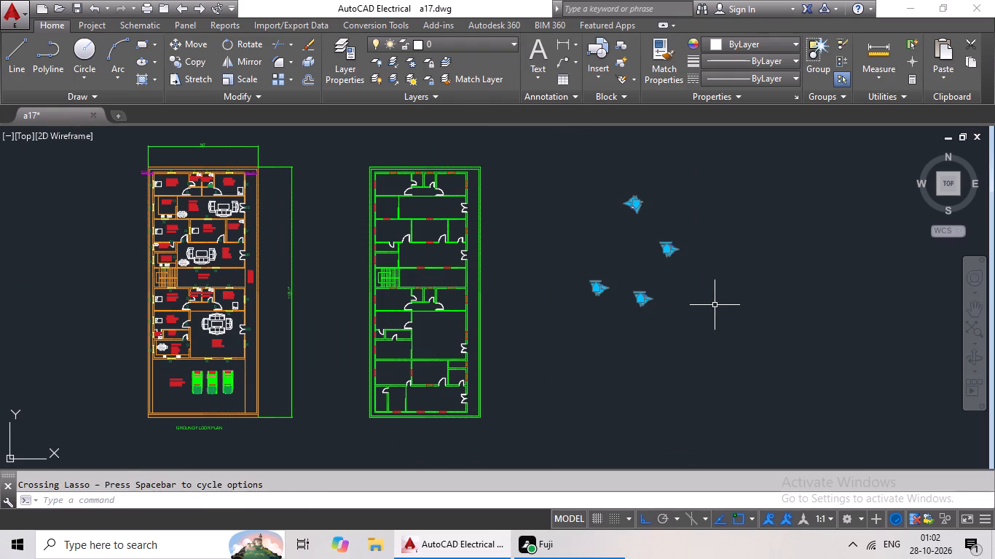
key(Delete)
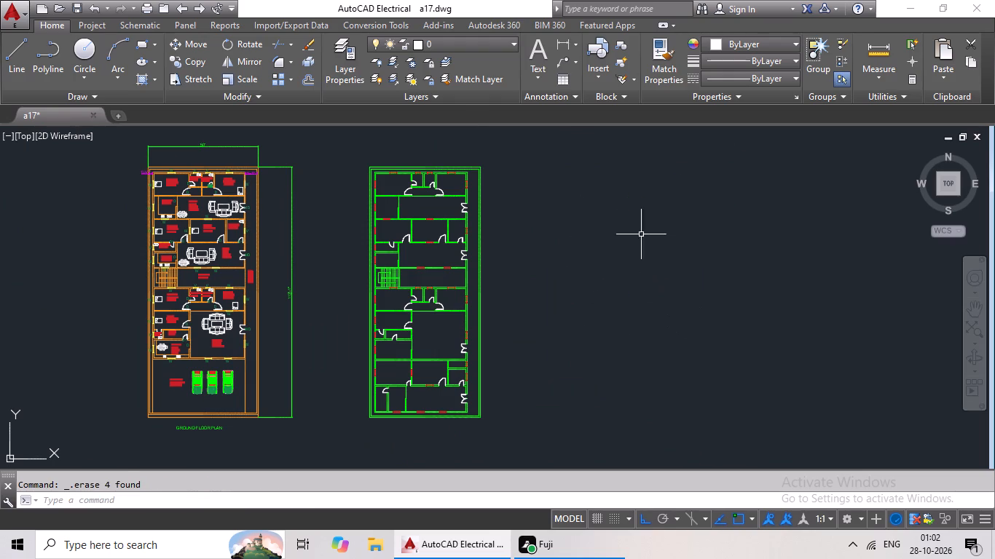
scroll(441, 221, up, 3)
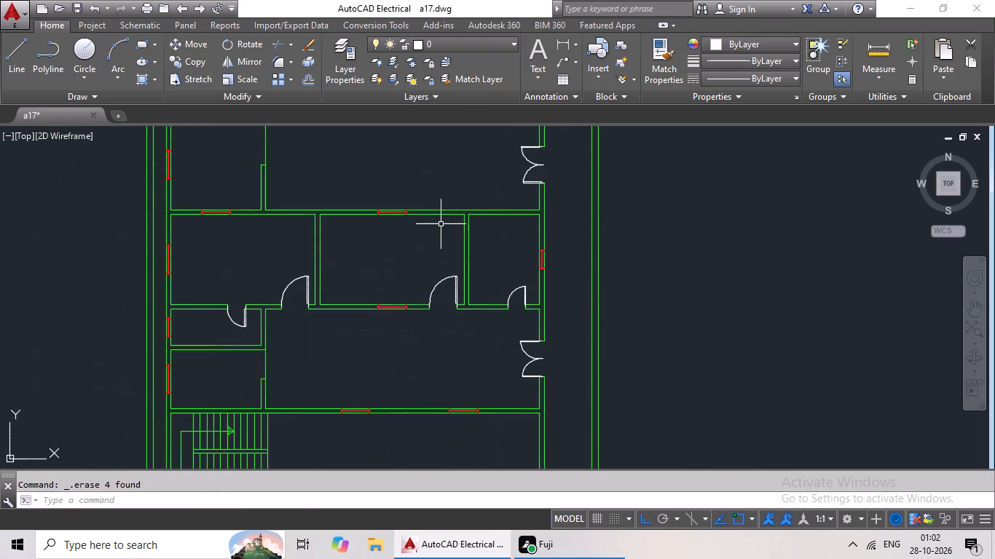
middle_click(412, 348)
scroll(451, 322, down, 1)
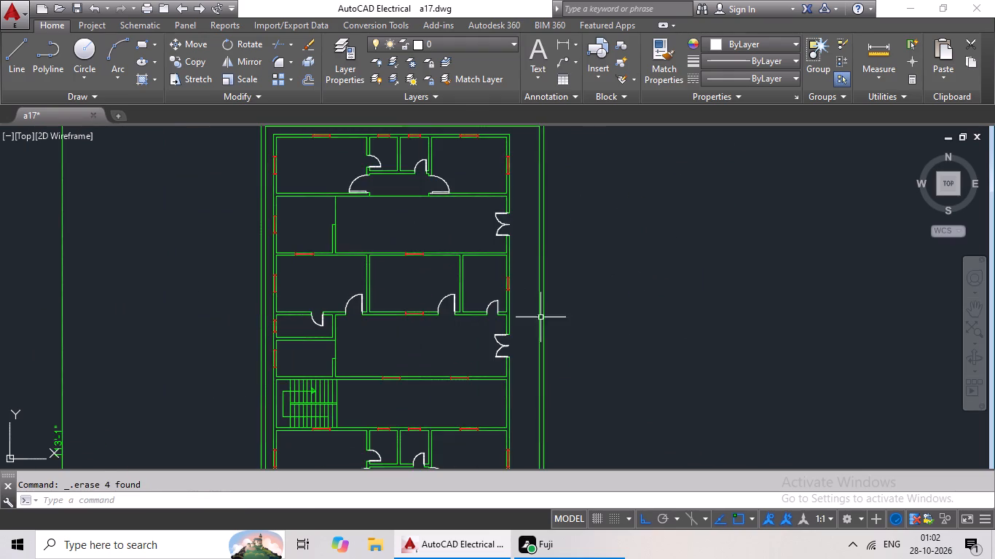
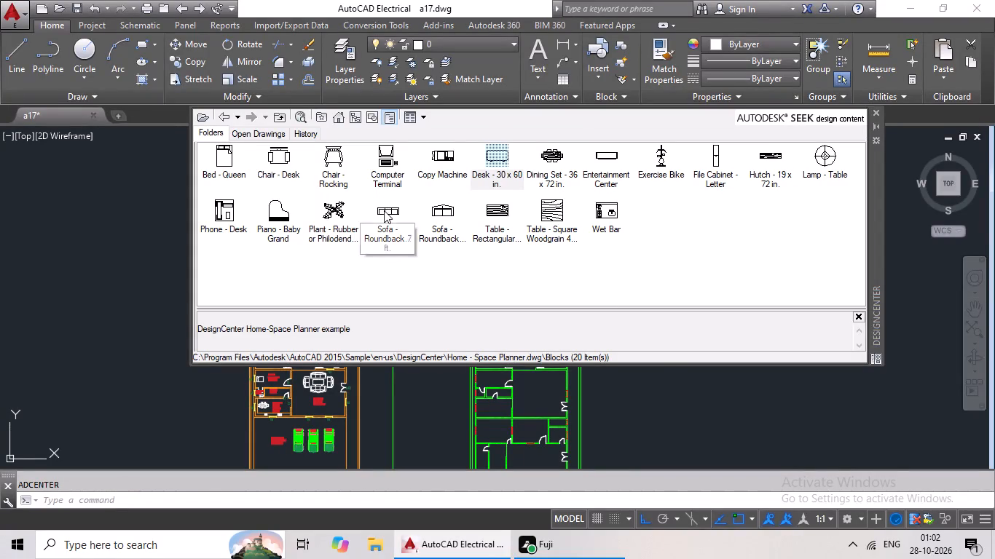
Insert the Sofa - Roundback 7 ft. and Sofa - Roundback Loveseat 5 ft. blocks side by side in the empty space beside the green floor plan.
double_click(384, 210)
click(506, 356)
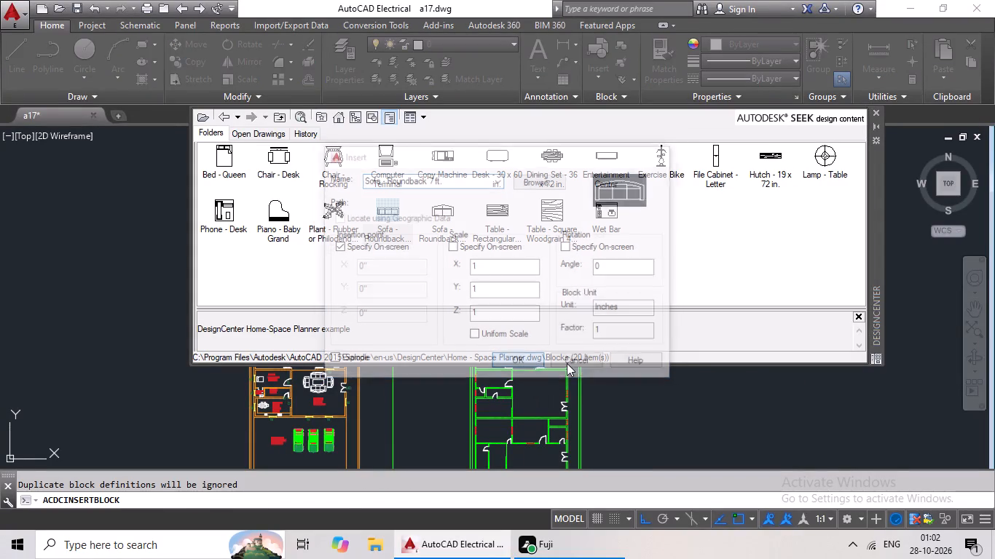
click(673, 399)
double_click(433, 215)
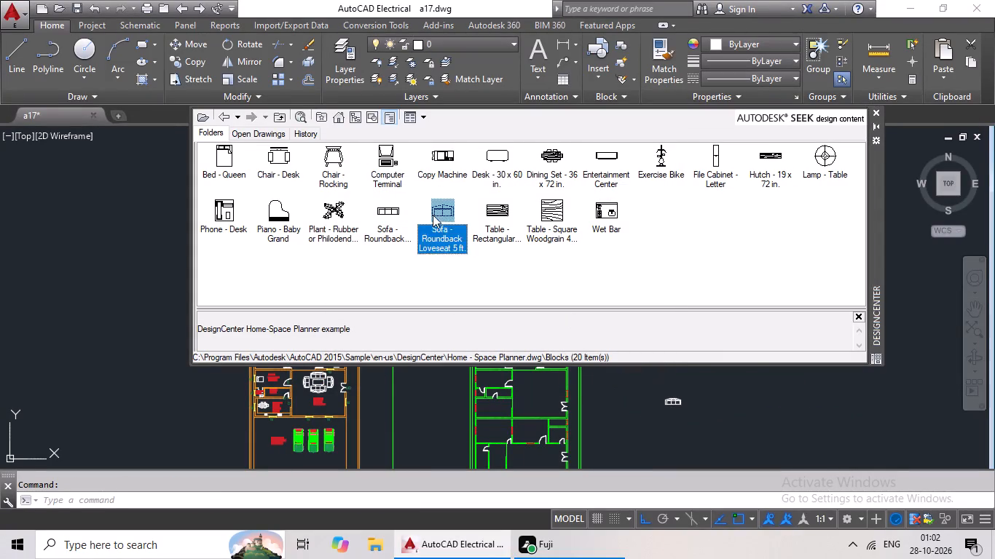
click(500, 362)
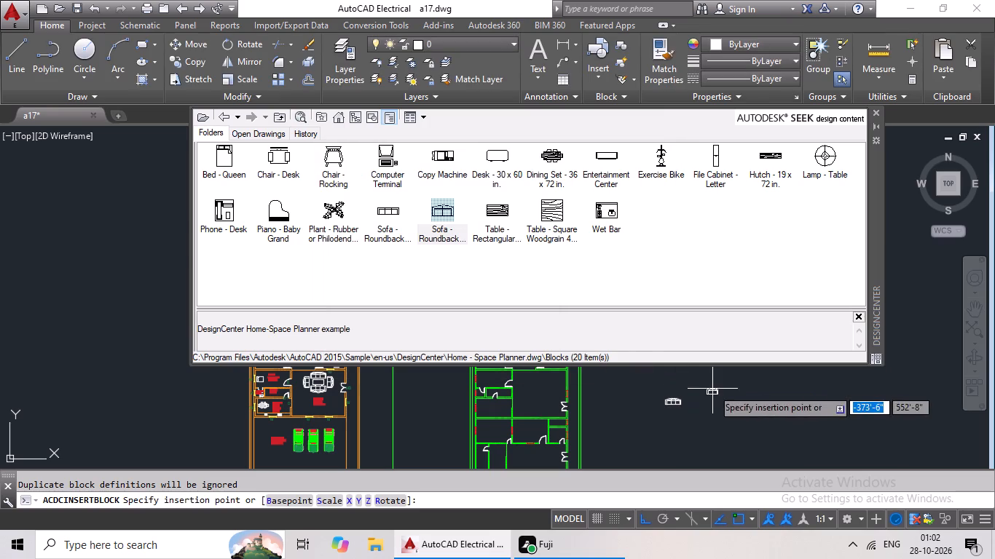
click(715, 399)
Insert the Dining Set - 36 x 72 in. and Desk - 30 x 60 in. blocks in a row below the sofas.
double_click(552, 156)
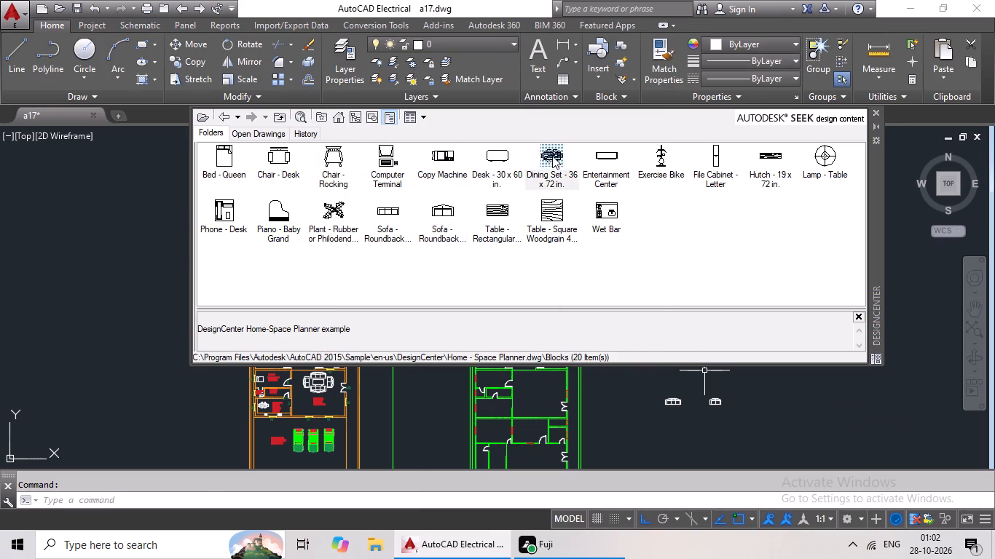
click(526, 364)
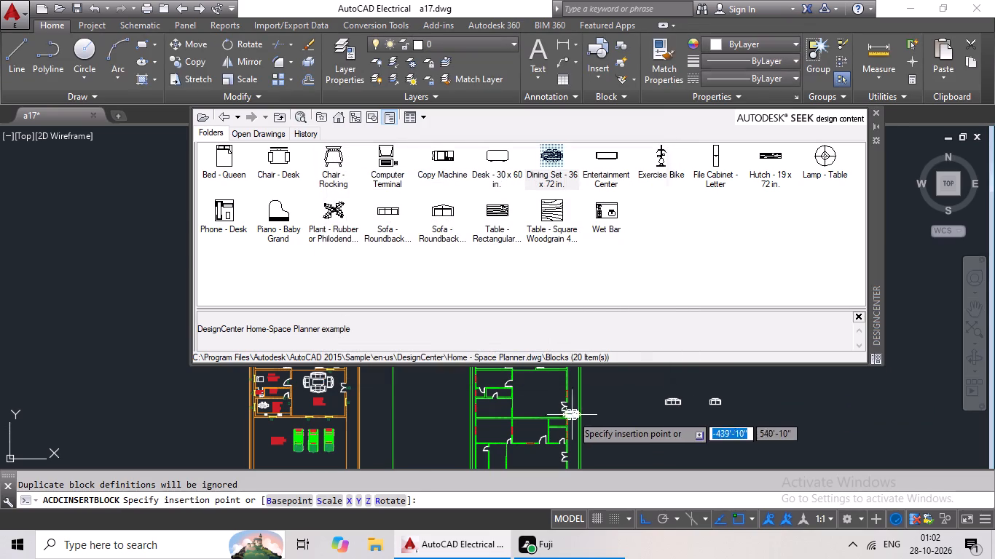
click(624, 430)
double_click(489, 158)
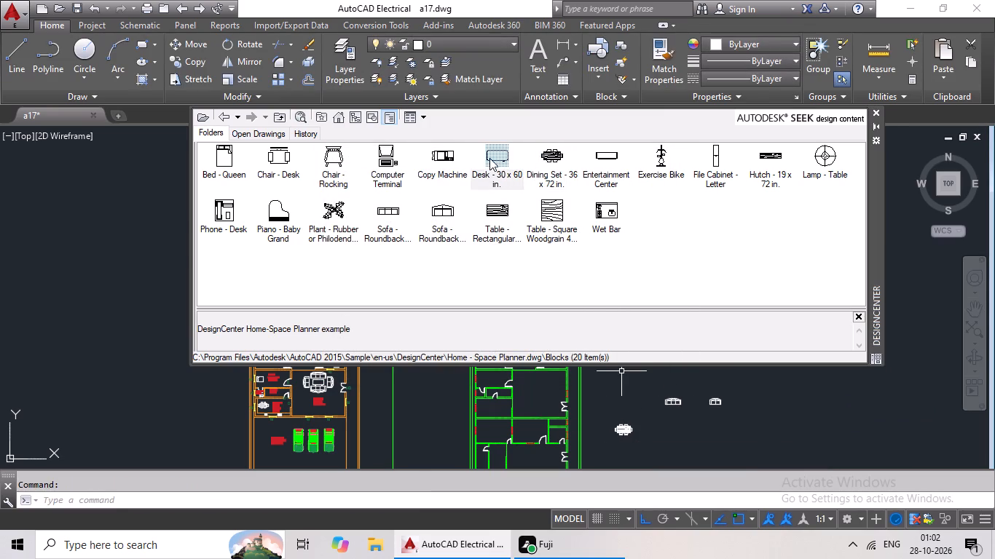
click(516, 362)
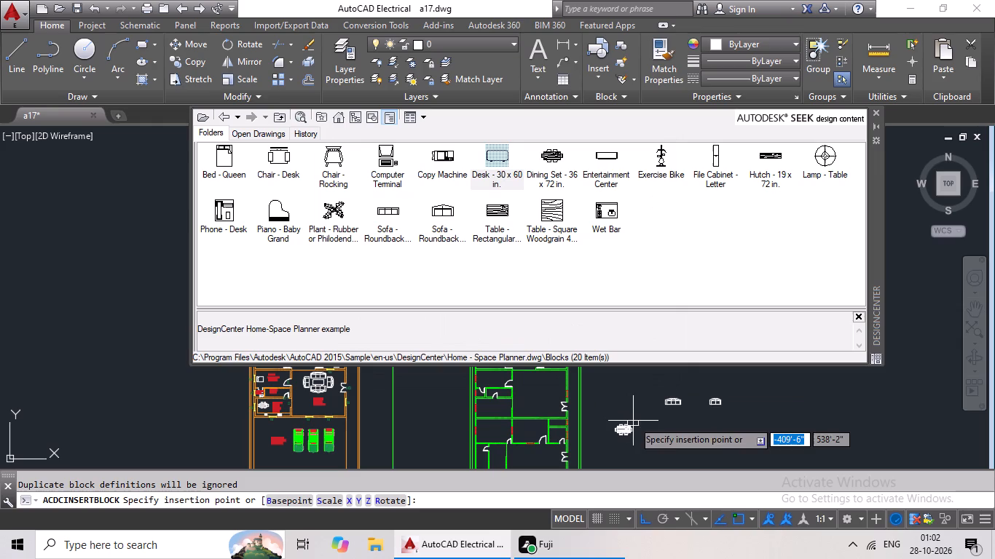
click(666, 431)
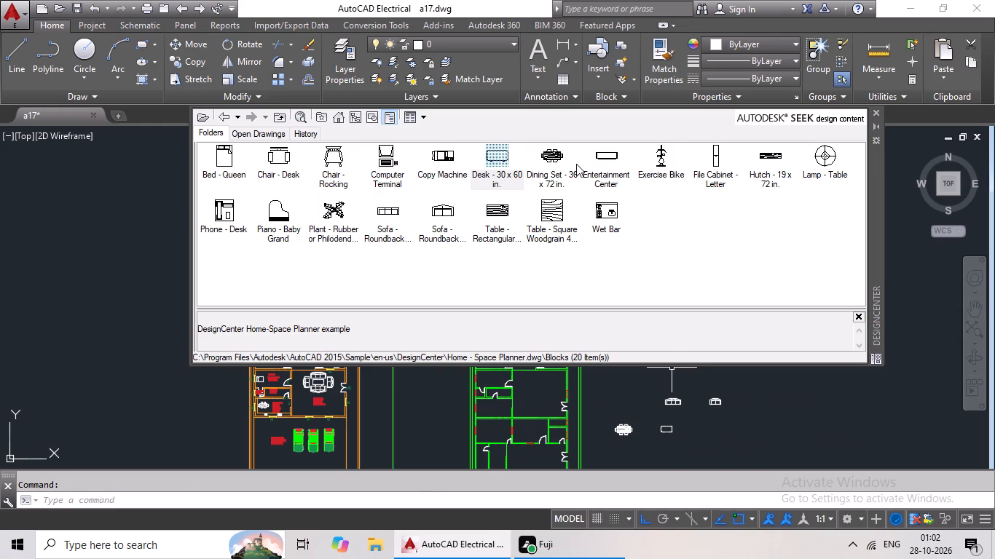
Insert two Bed - Queen blocks side by side, continuing the row beyond the desk.
double_click(232, 159)
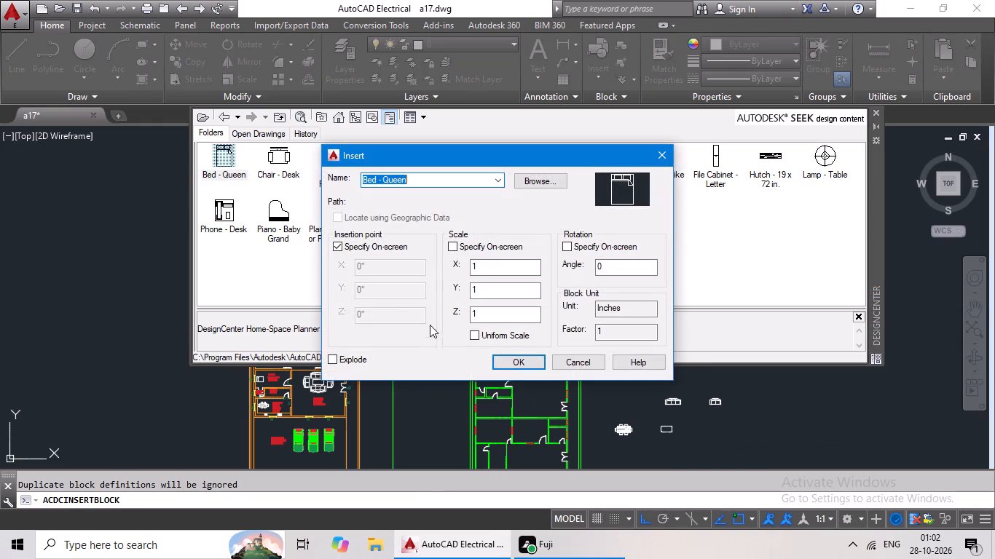
click(522, 362)
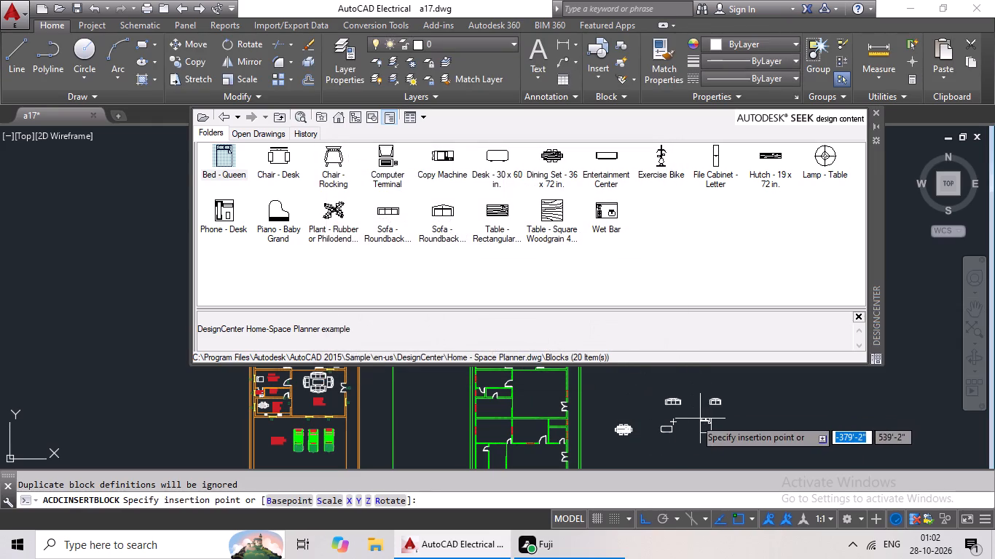
click(692, 419)
double_click(235, 166)
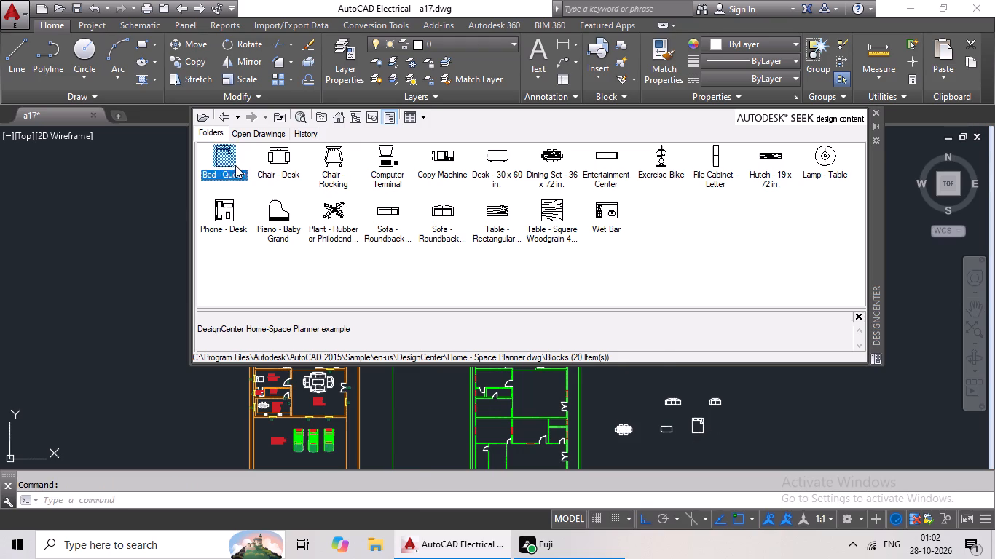
click(510, 354)
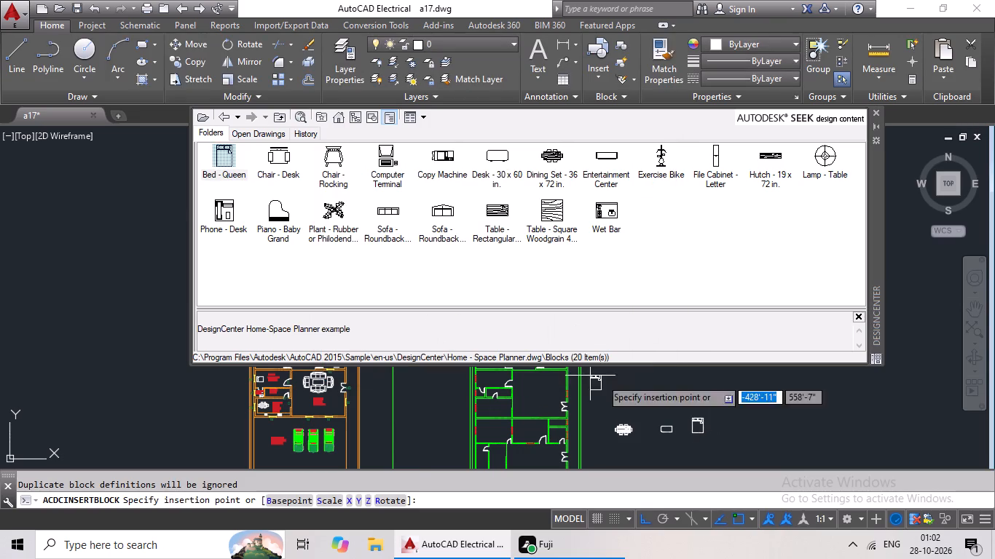
click(732, 416)
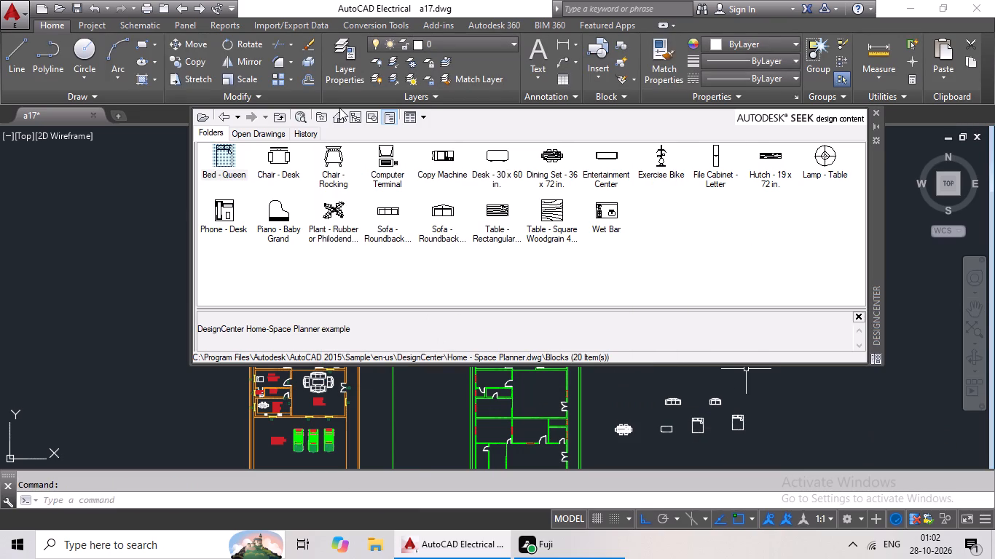
Browse to the blocks of Kitchens.dwg and insert Range-Oven - 30 in top below the dining set and desk.
click(339, 122)
double_click(338, 152)
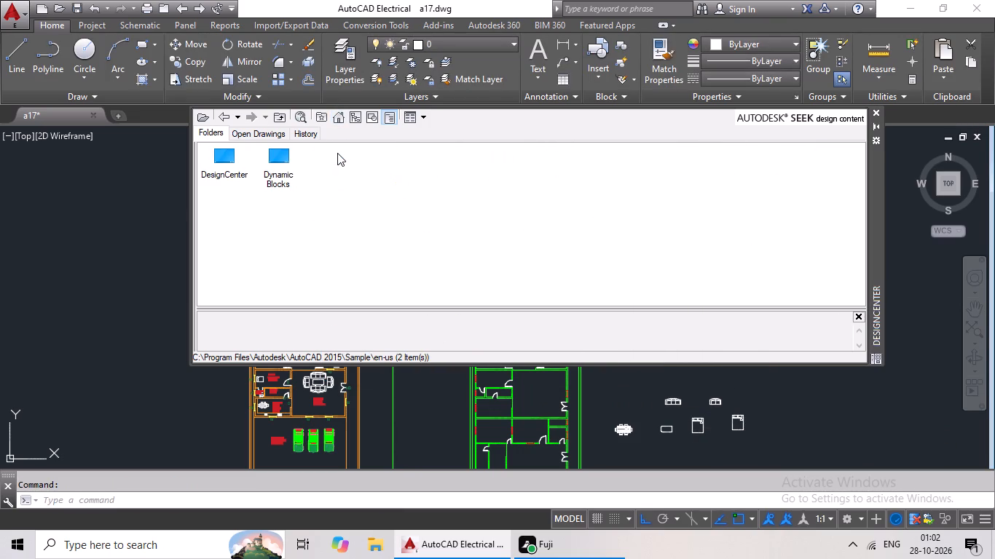
double_click(218, 158)
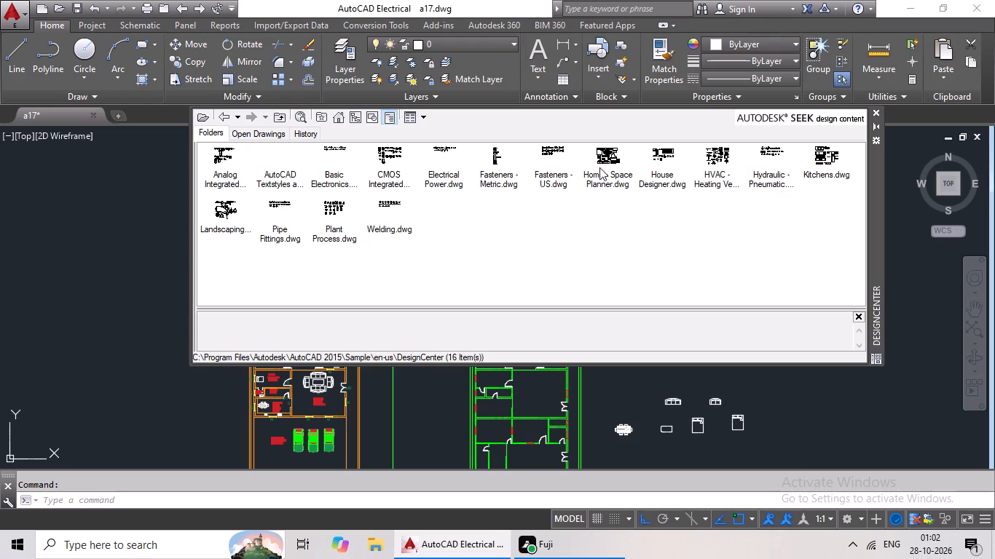
double_click(815, 172)
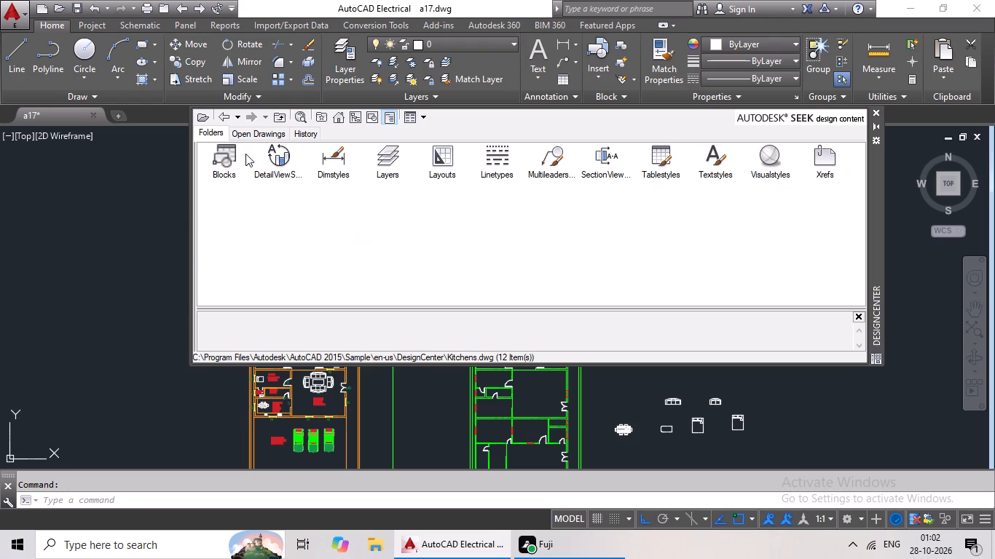
double_click(229, 151)
double_click(286, 218)
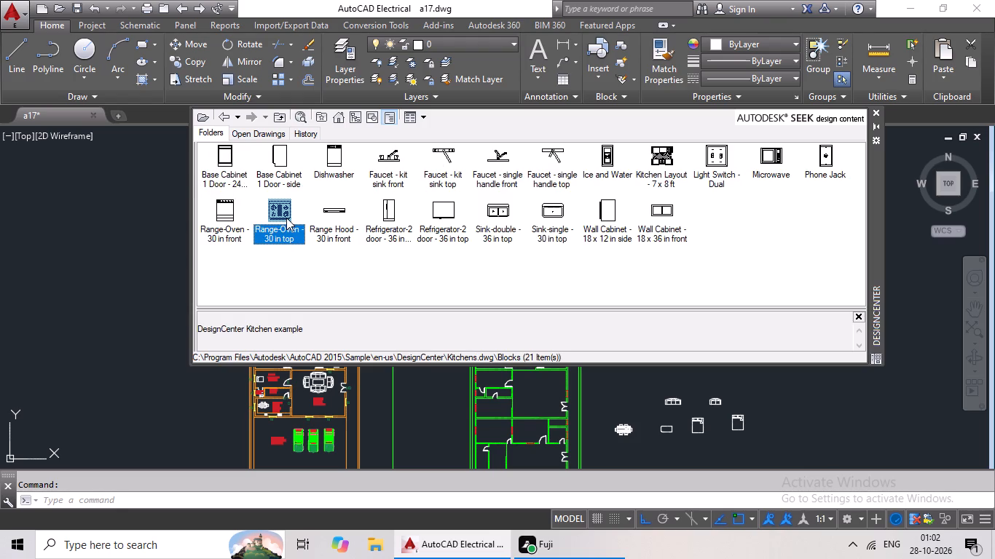
click(506, 359)
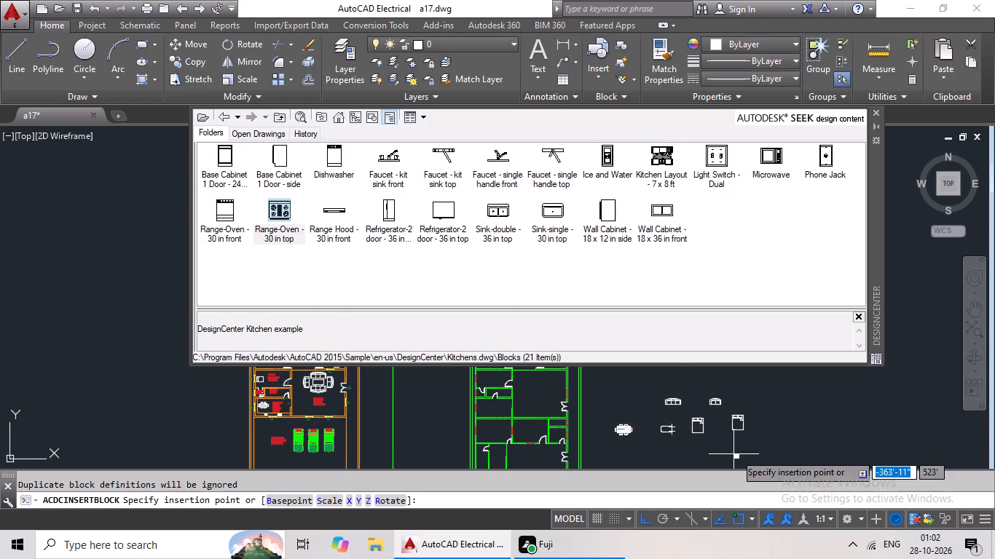
click(645, 446)
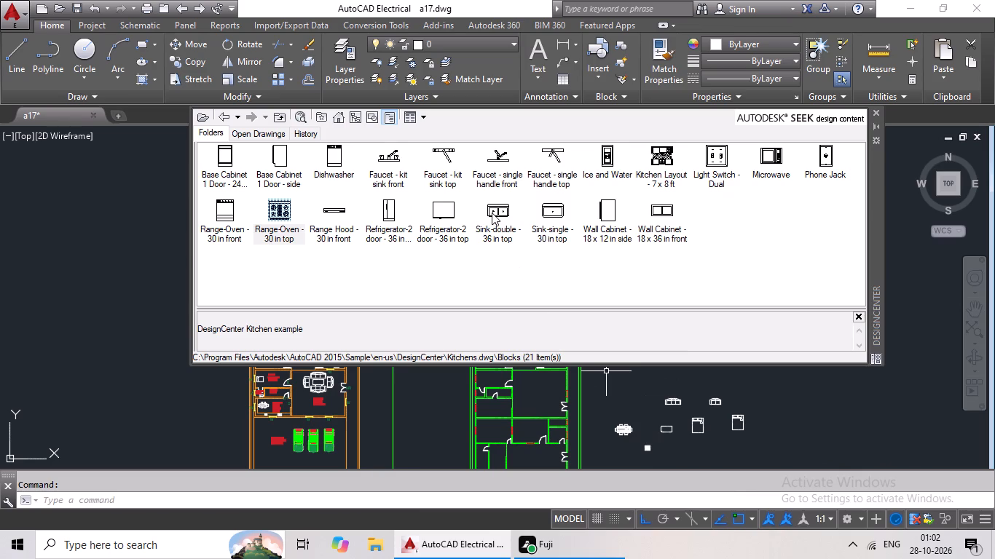
Insert the Sink-double - 36 in top block beside the range-oven, below the desk.
click(492, 213)
click(490, 218)
double_click(490, 218)
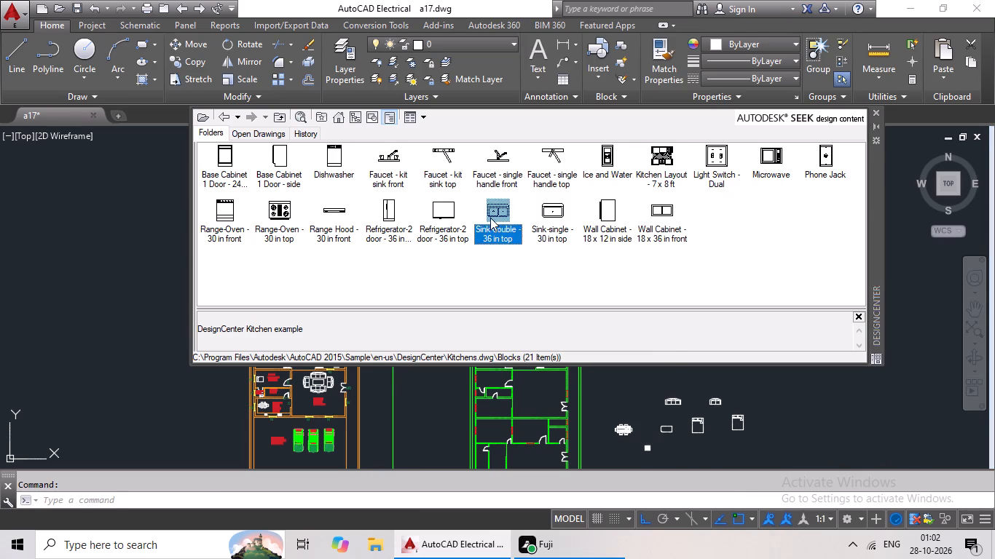
click(527, 362)
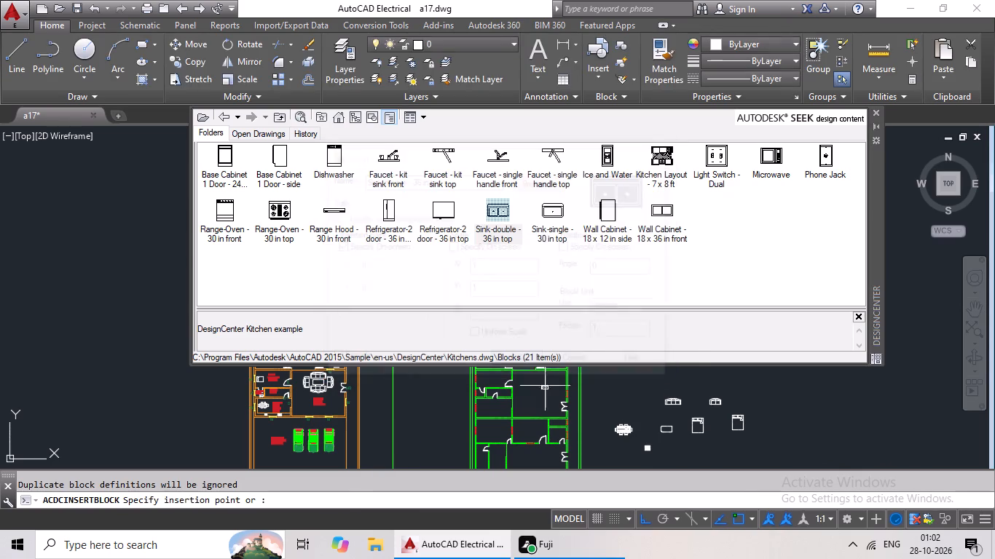
click(678, 445)
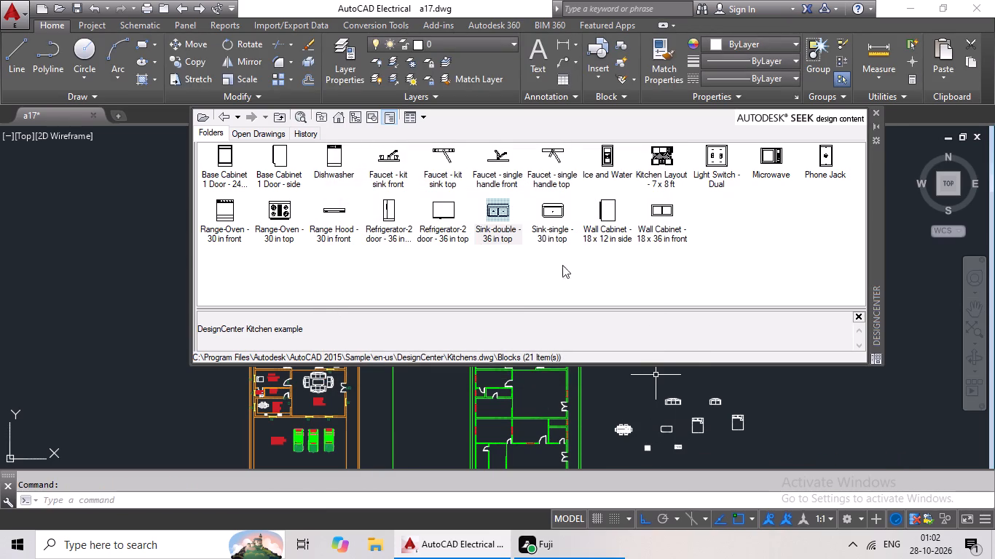
Browse to the blocks of House Designer.dwg, insert two Toilet - top blocks beside the double sink, and close DesignCenter.
click(333, 121)
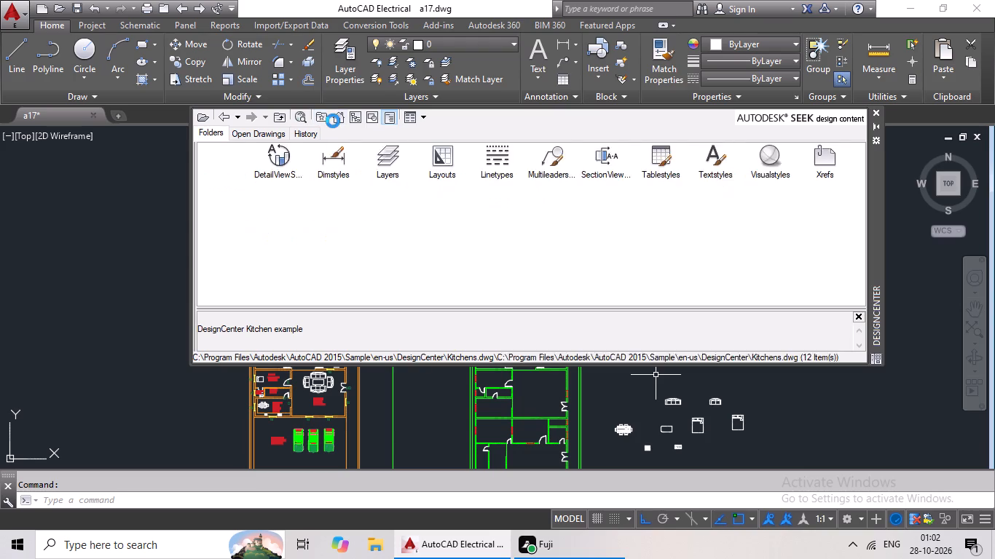
double_click(342, 159)
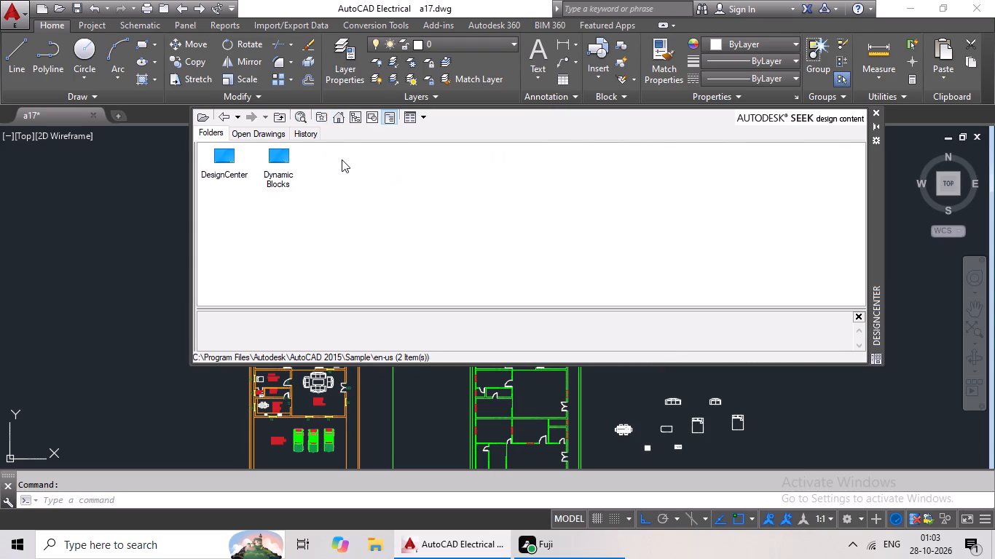
double_click(234, 159)
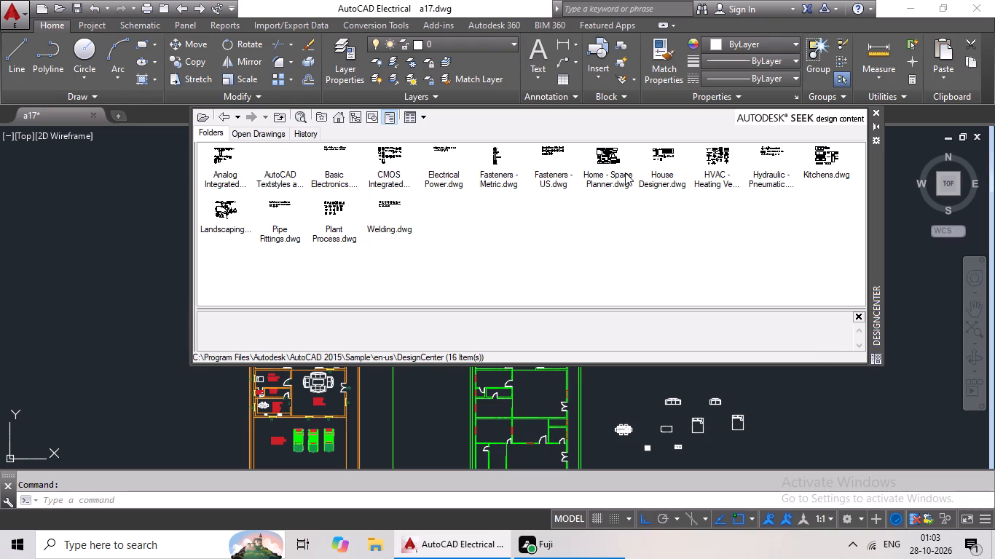
double_click(658, 173)
double_click(217, 164)
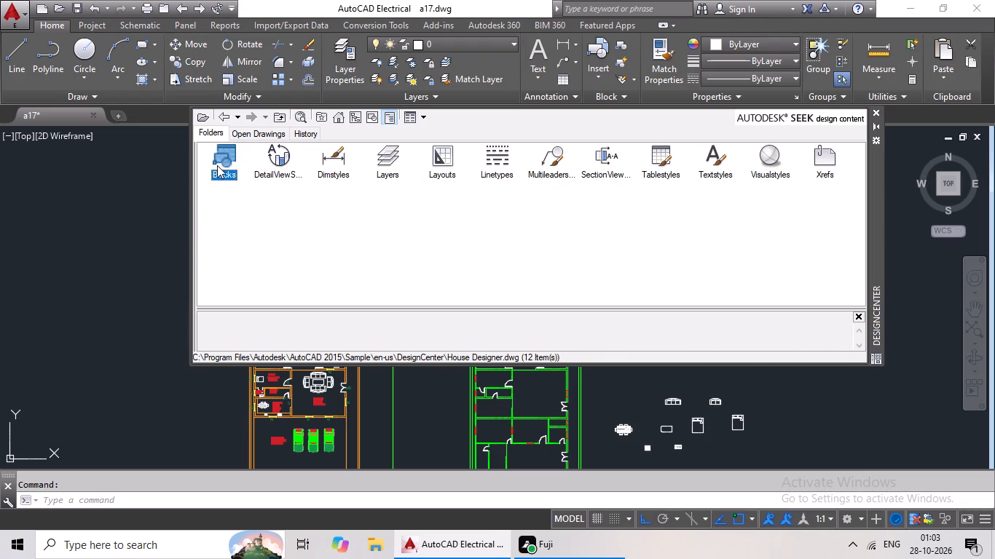
double_click(444, 217)
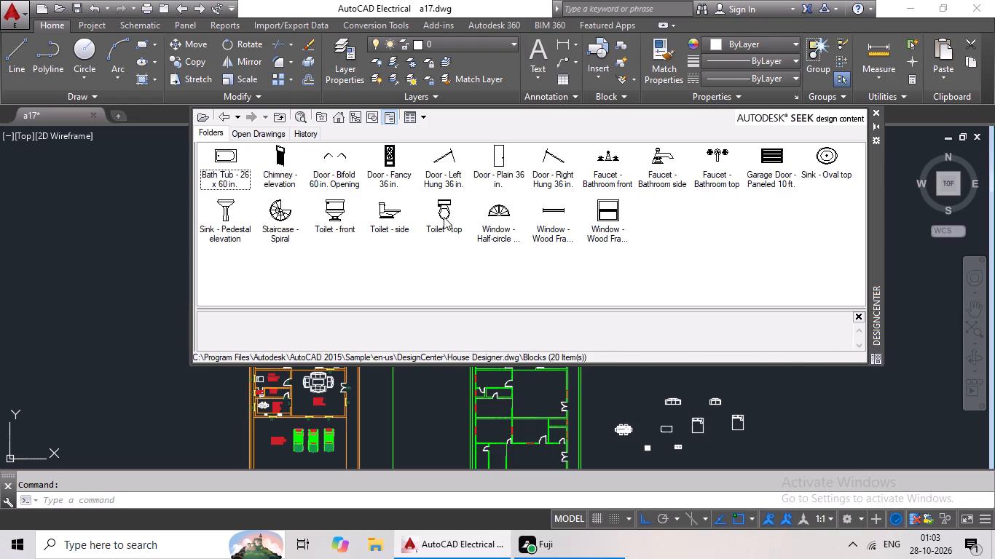
double_click(514, 357)
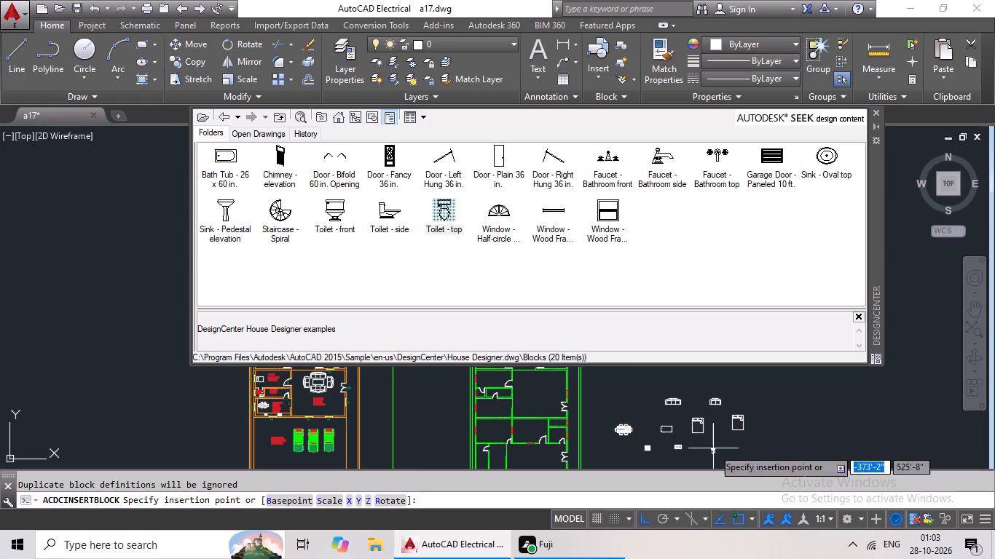
click(713, 448)
double_click(449, 229)
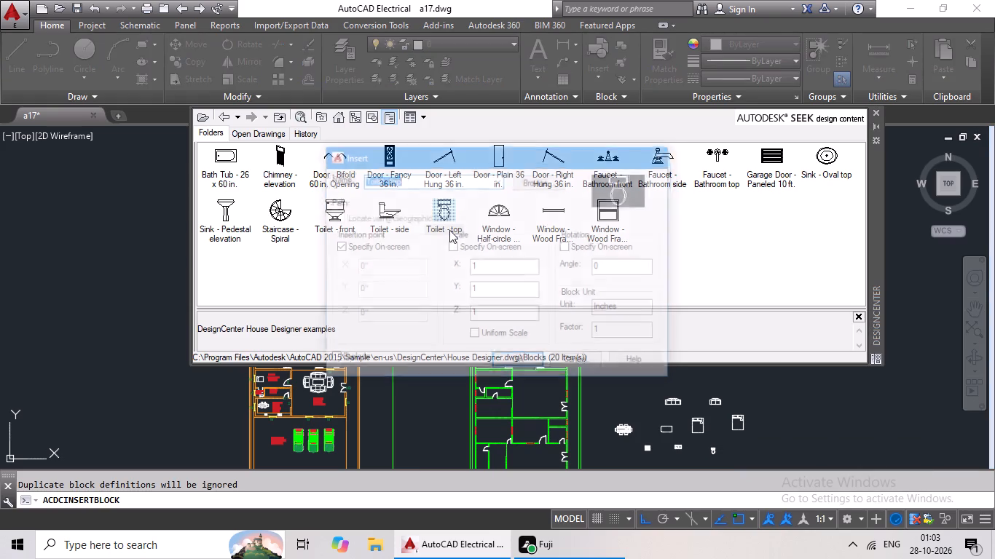
click(525, 359)
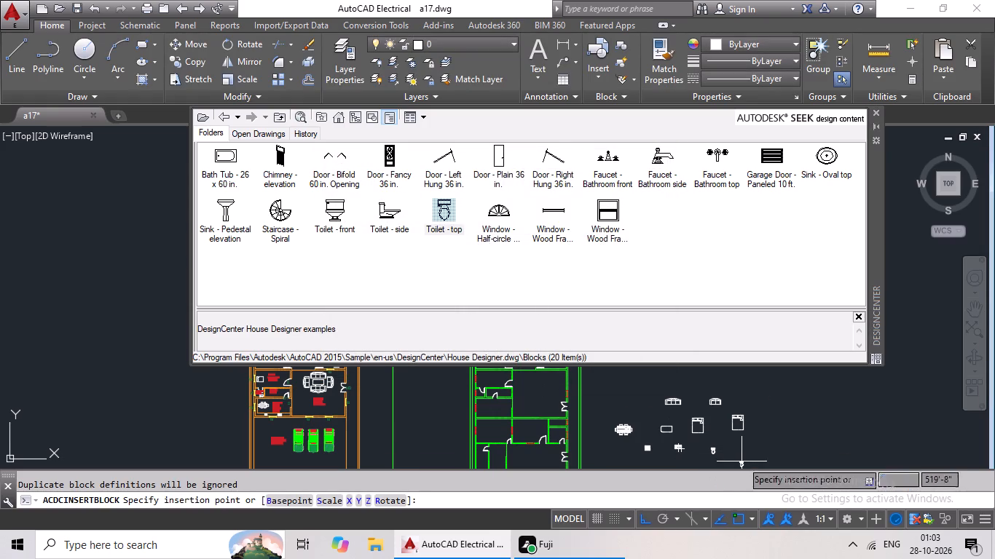
click(740, 446)
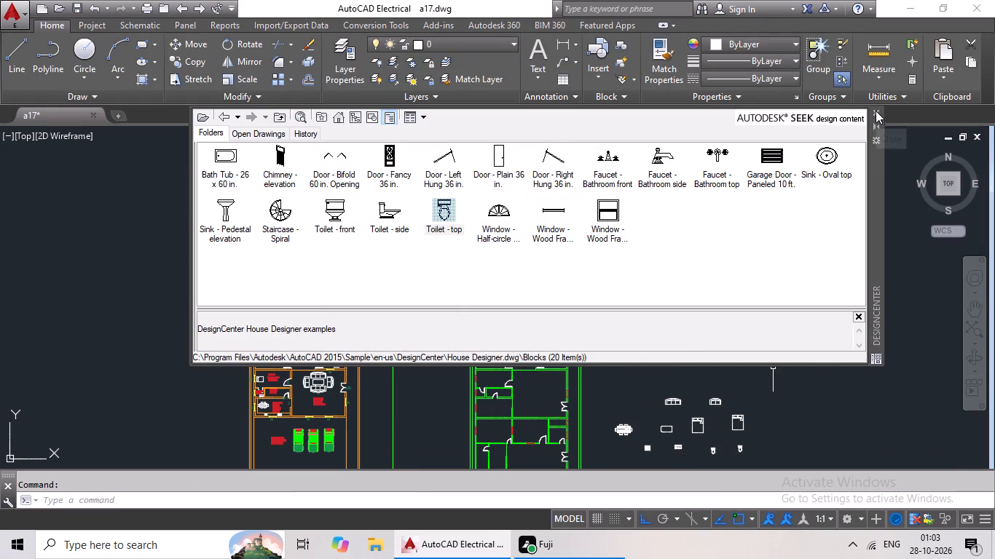
click(876, 108)
Rotate the Bed - Queen block nearer the desk 90° about its upper-left corner, placing the headboard on the left side.
middle_drag(681, 237, 609, 231)
middle_drag(615, 288, 603, 248)
scroll(618, 400, up, 2)
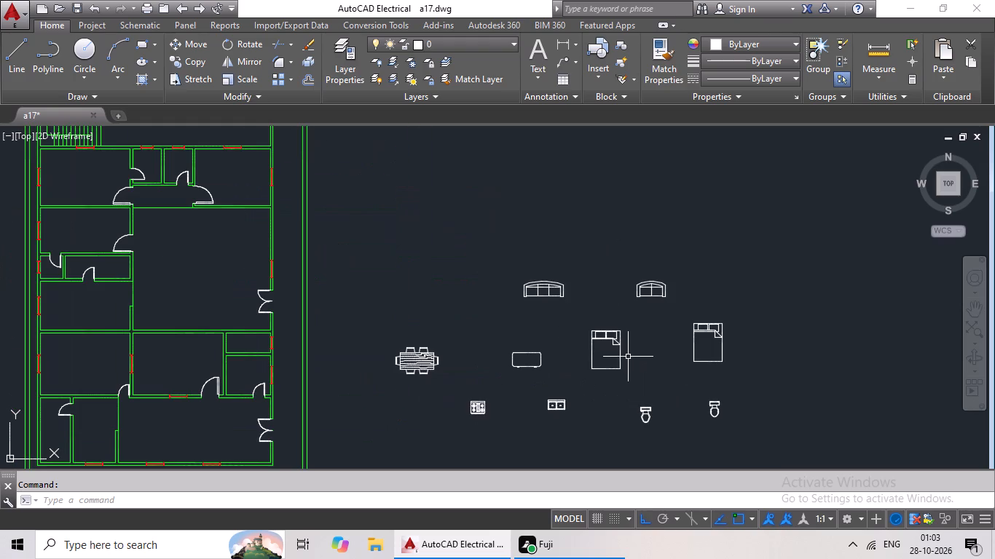
click(618, 360)
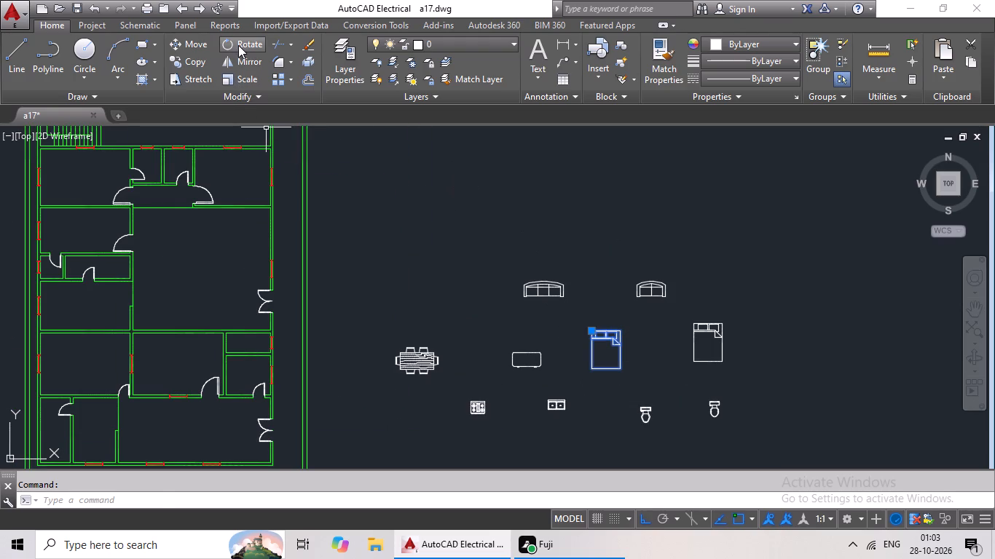
click(238, 45)
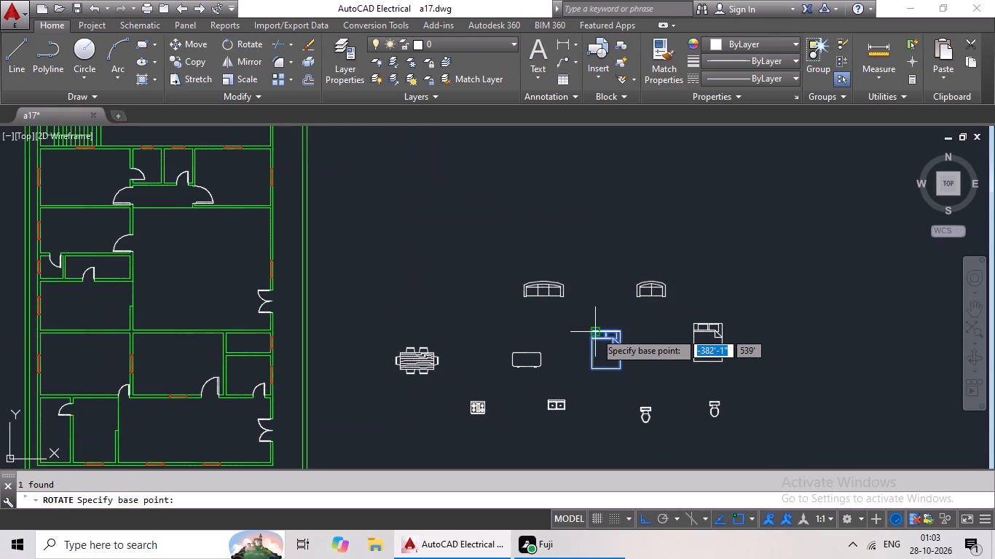
scroll(591, 330, up, 3)
click(591, 338)
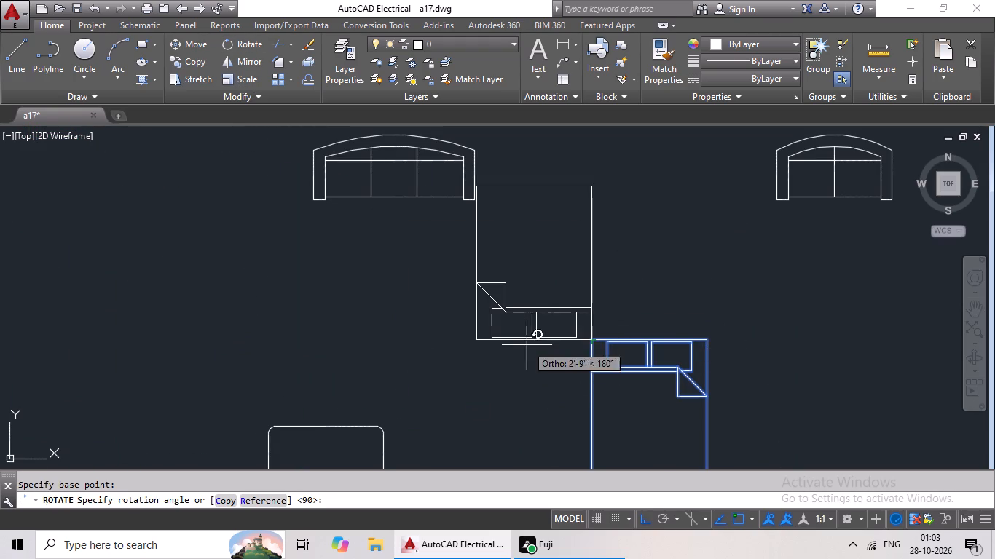
click(581, 215)
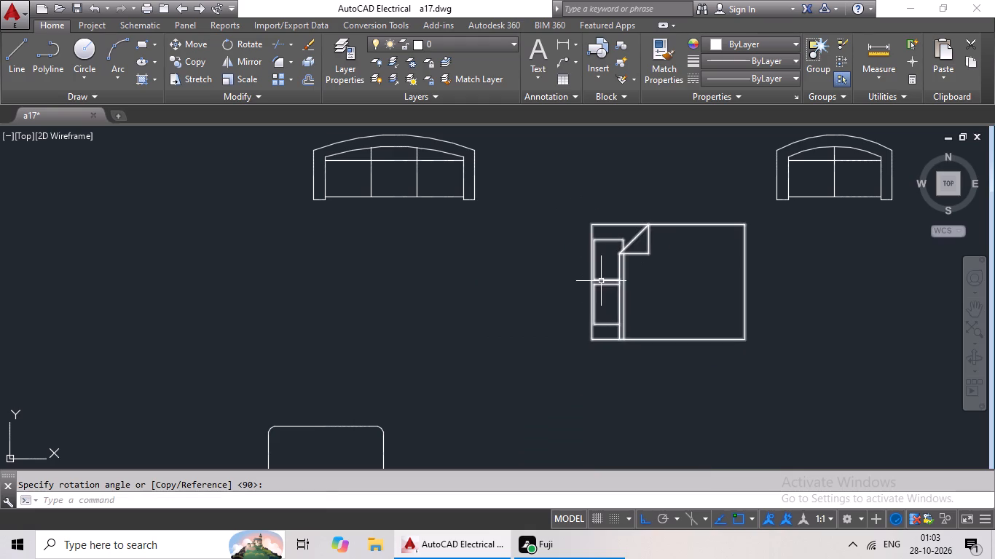
Scale the rotated bed by reference from the middle of its headboard, down to about two-thirds of its length.
click(595, 285)
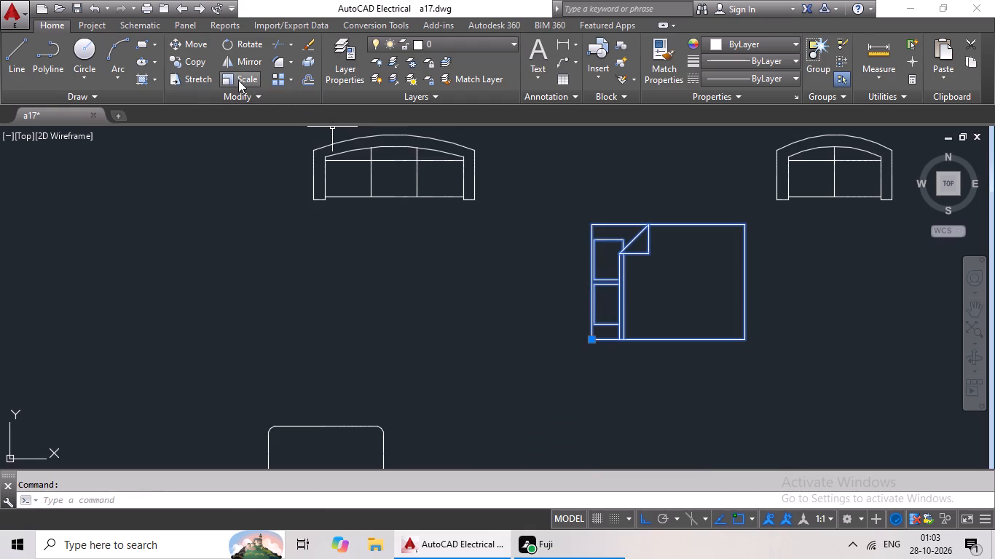
click(238, 80)
click(591, 280)
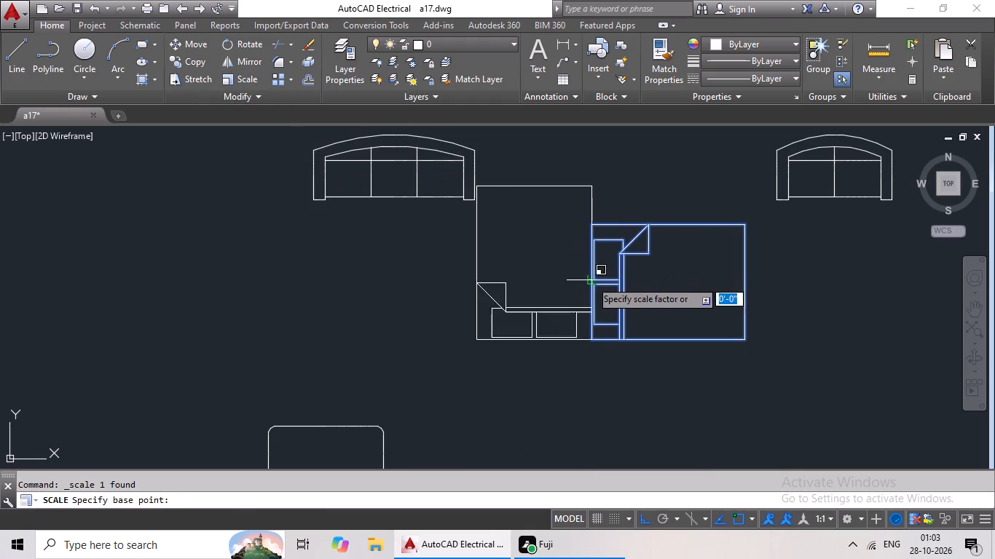
text(r)
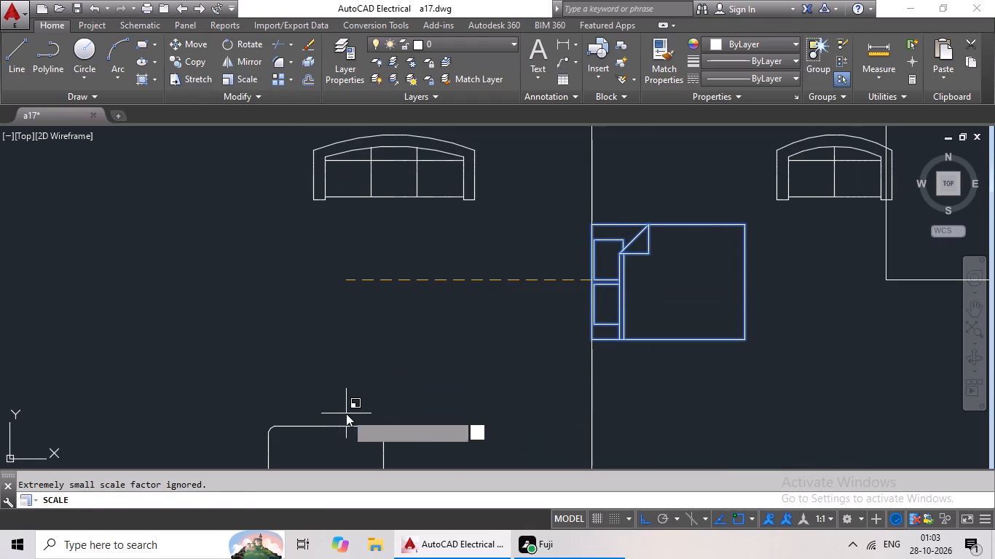
key(space)
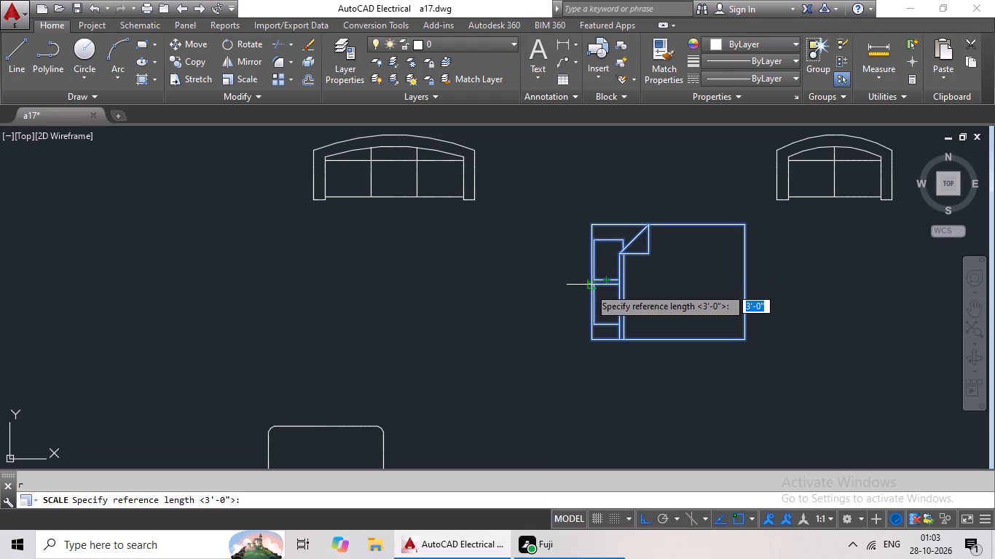
click(589, 288)
click(747, 282)
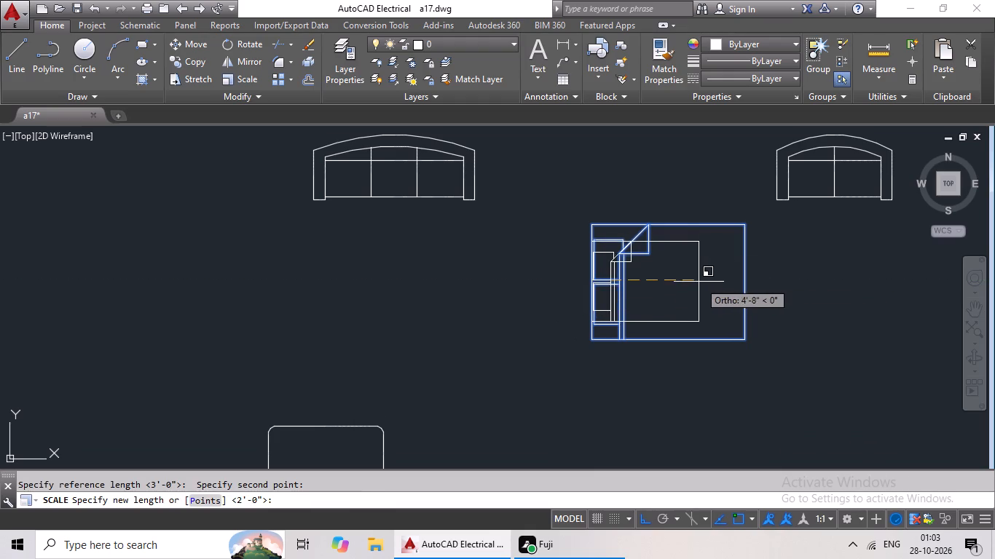
click(690, 285)
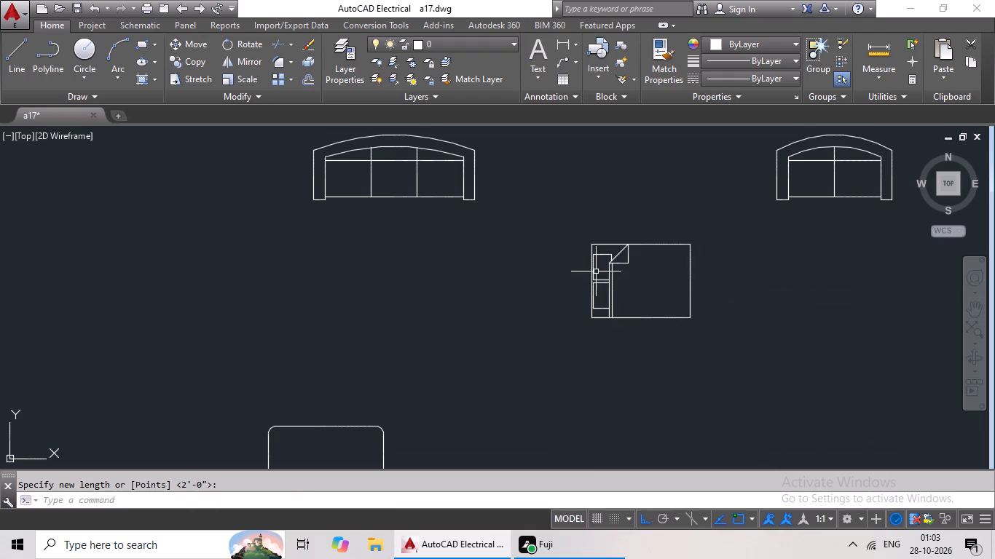
Copy the scaled bed into the top-left bedroom of the green plan, with its headboard near the left wall's window.
click(596, 271)
click(590, 282)
key(ctrl+c)
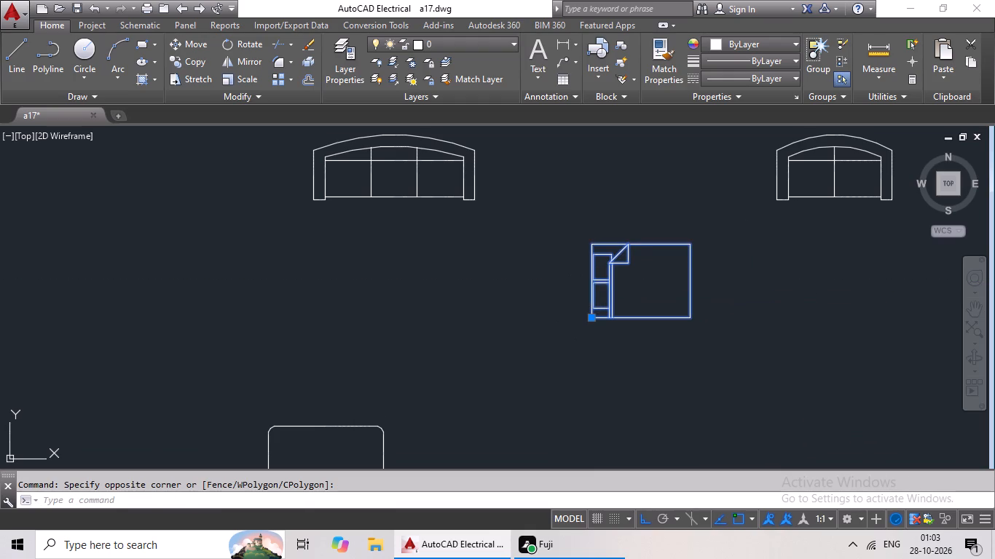
key(ctrl+v)
ctrl+scroll(563, 290, down, 3)
middle_drag(436, 311, 636, 363)
middle_drag(441, 318, 717, 377)
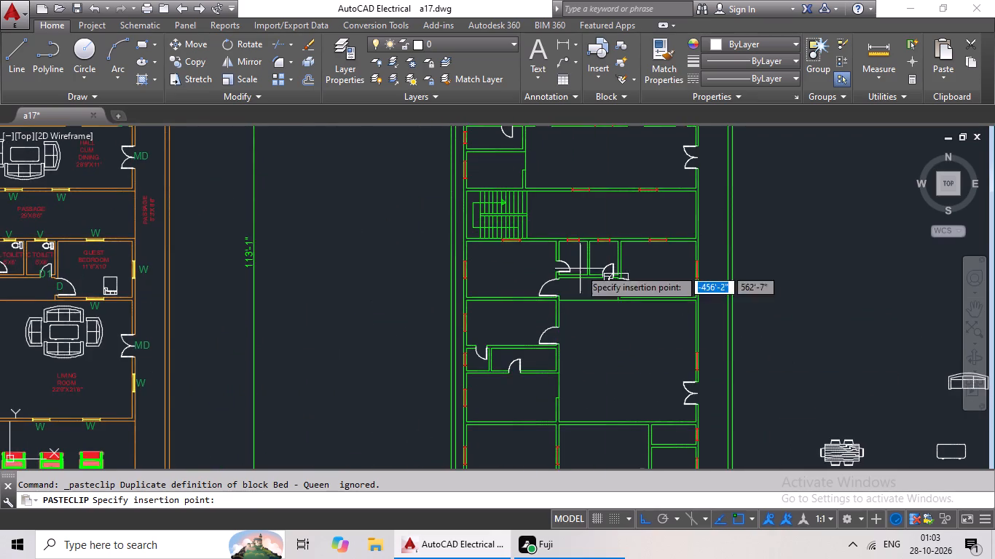
middle_drag(574, 245, 609, 492)
scroll(523, 226, up, 3)
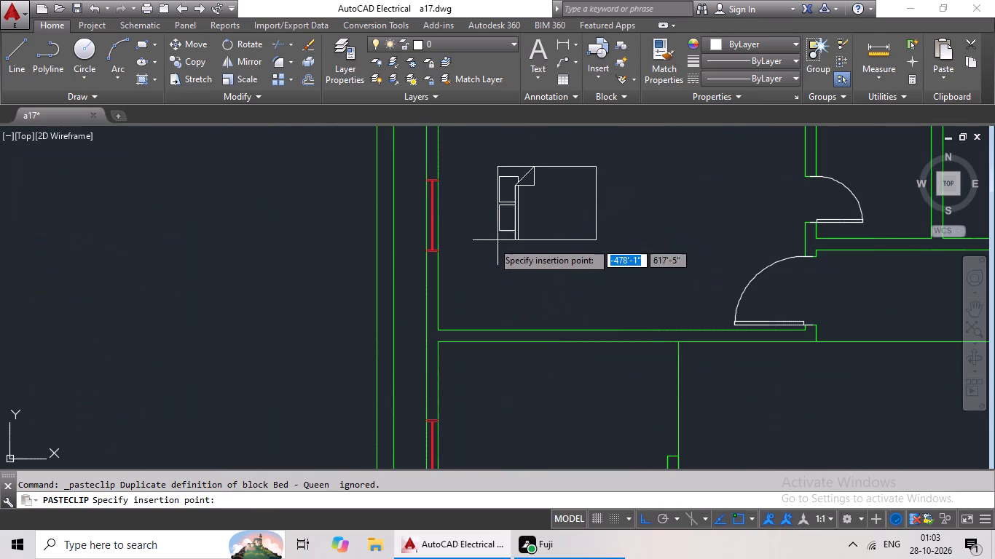
click(457, 253)
Rotate the scaled source bed beside the plan another 90° about its lower-left corner, placing the headboard at the bottom.
scroll(604, 250, down, 1)
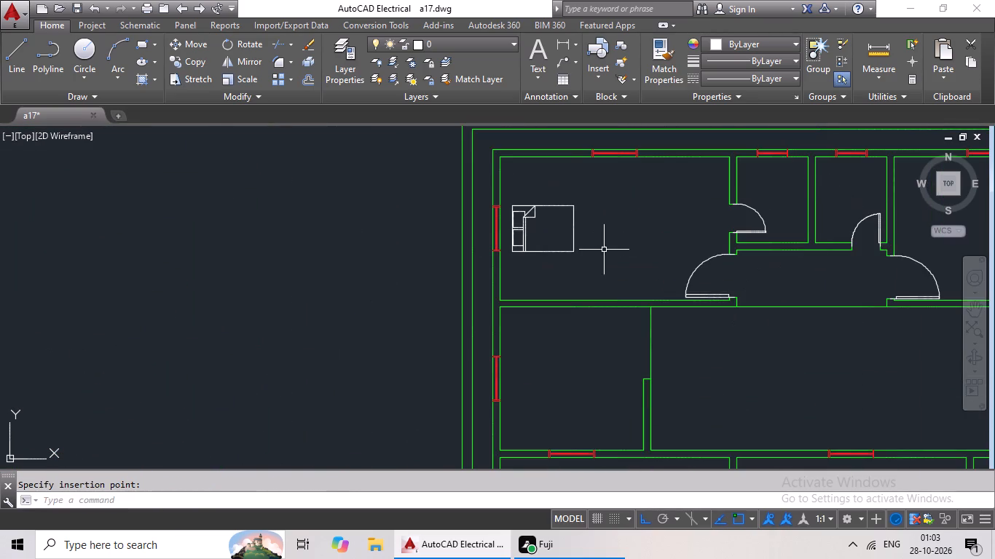
middle_drag(621, 253, 464, 252)
middle_drag(578, 268, 462, 268)
scroll(570, 295, down, 2)
middle_drag(659, 333, 404, 234)
scroll(634, 294, down, 1)
middle_drag(655, 320, 543, 271)
middle_drag(664, 392, 599, 261)
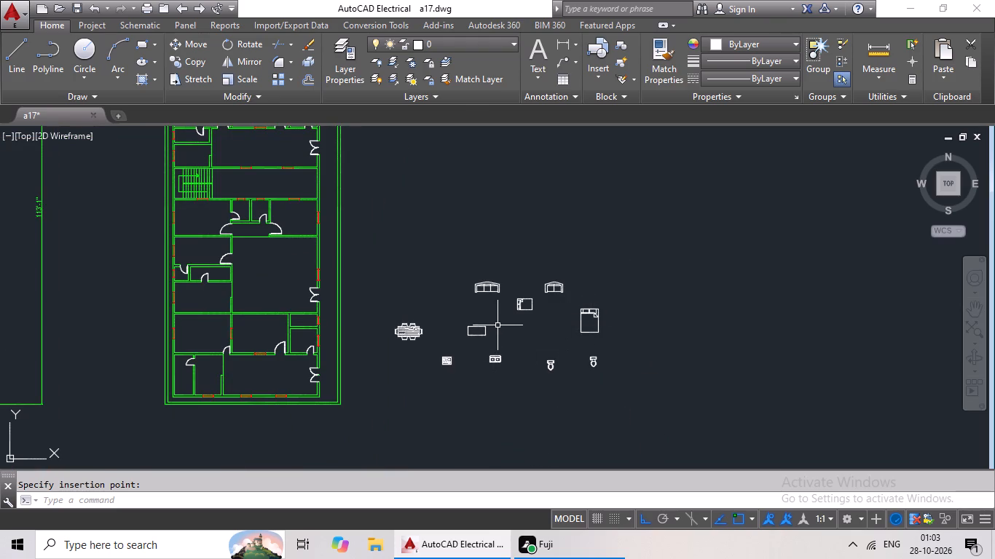
scroll(528, 304, up, 4)
click(460, 276)
scroll(460, 276, up, 1)
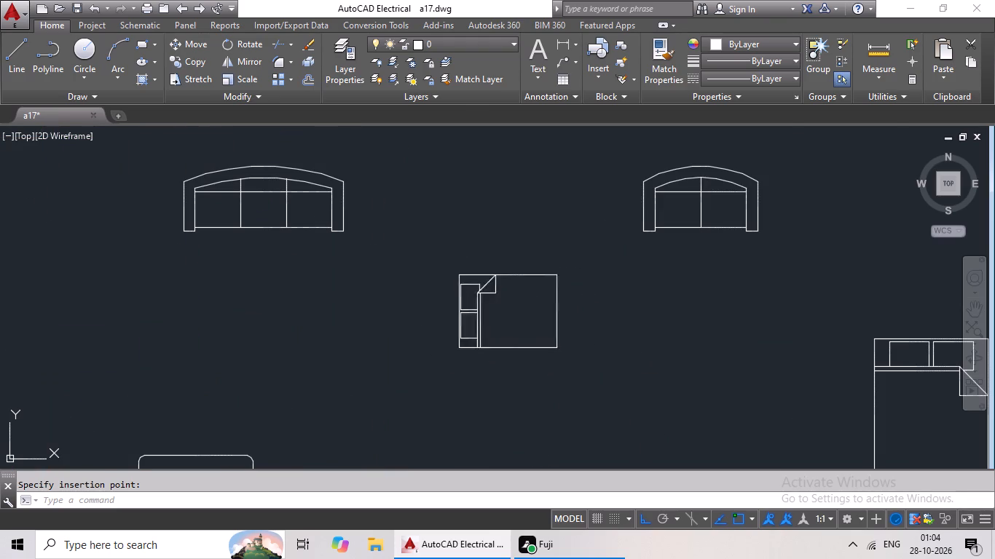
click(224, 40)
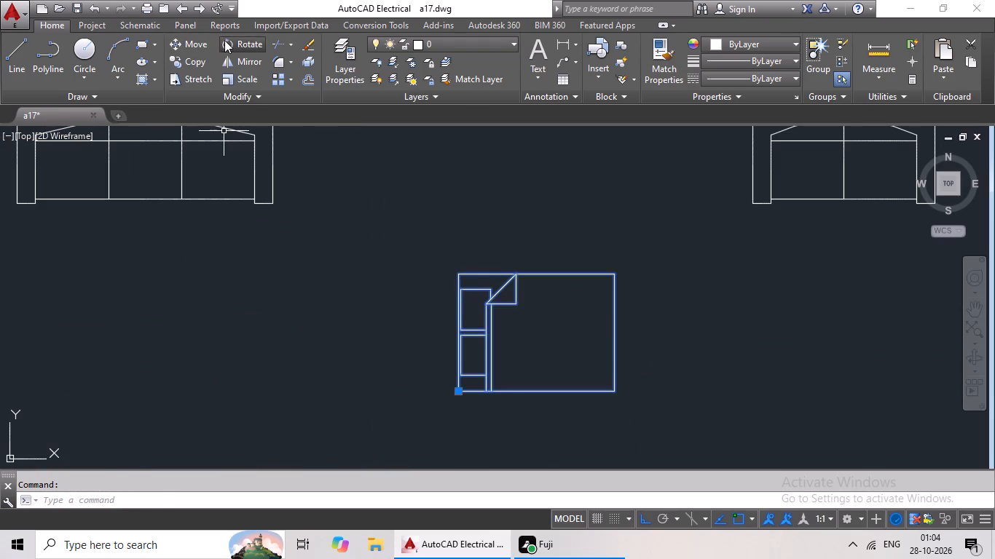
click(460, 391)
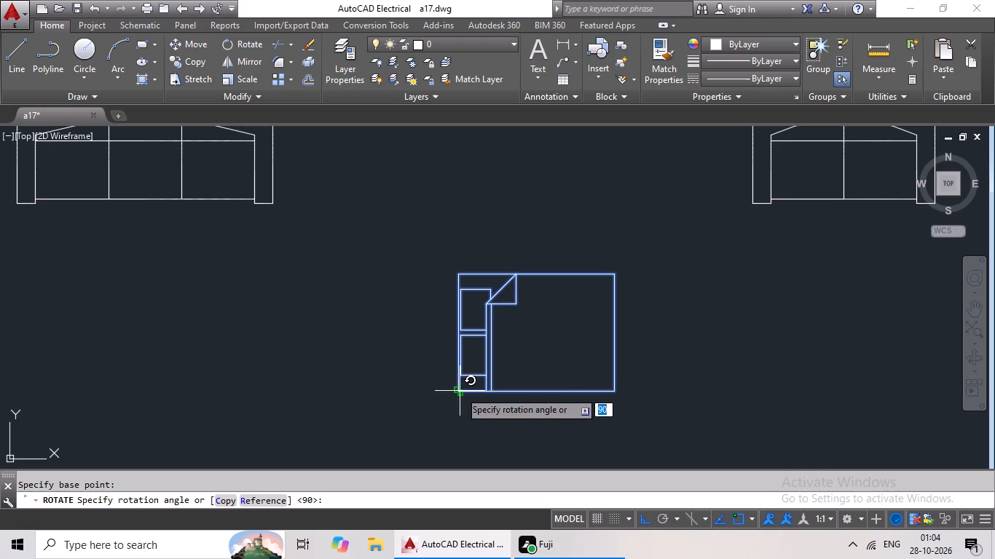
click(475, 229)
Copy the newly rotated bed into the top-right bedroom of the green plan, with its headboard against the lower wall.
click(437, 234)
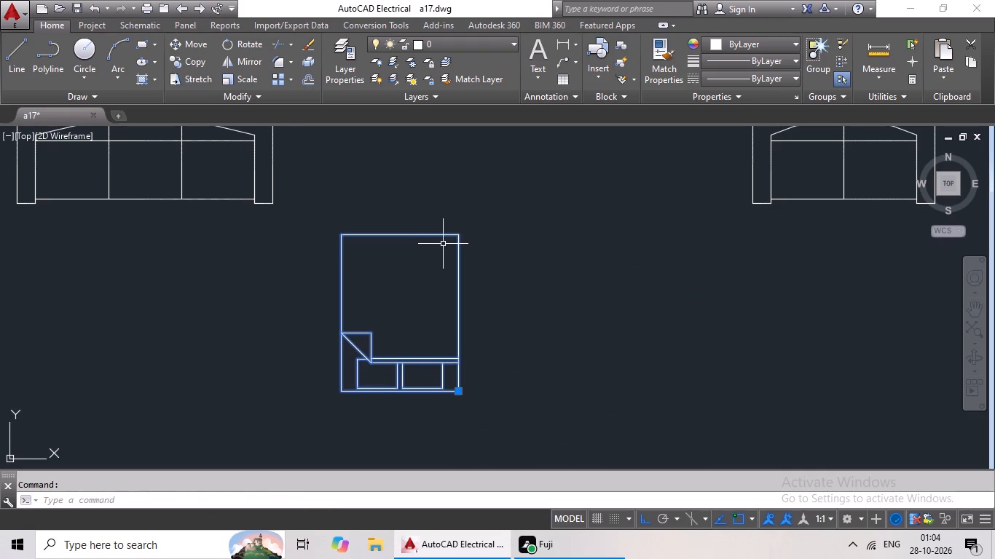
key(ctrl+c)
key(ctrl+v)
ctrl+scroll(436, 263, down, 2)
scroll(411, 289, down, 1)
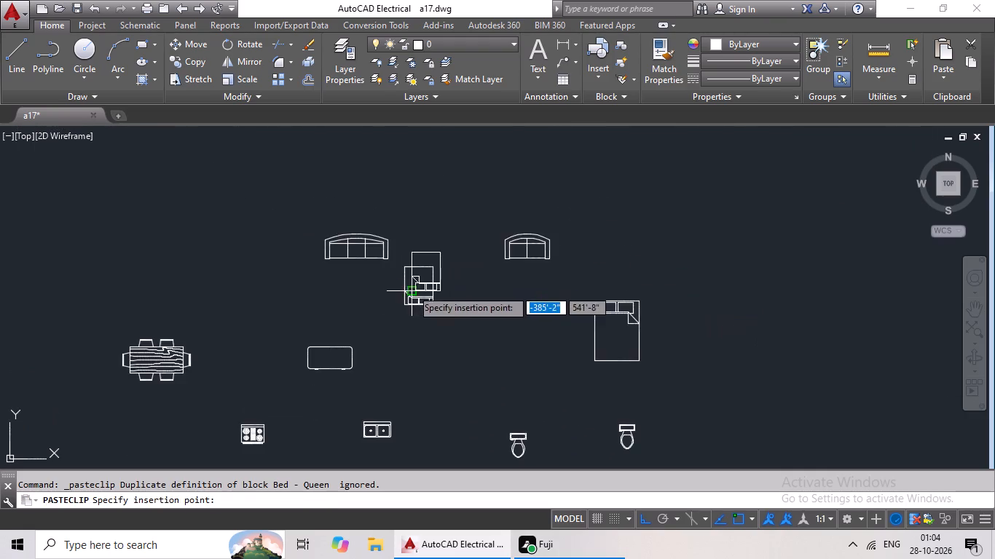
scroll(361, 279, down, 2)
middle_drag(324, 271, 476, 370)
middle_drag(344, 280, 438, 365)
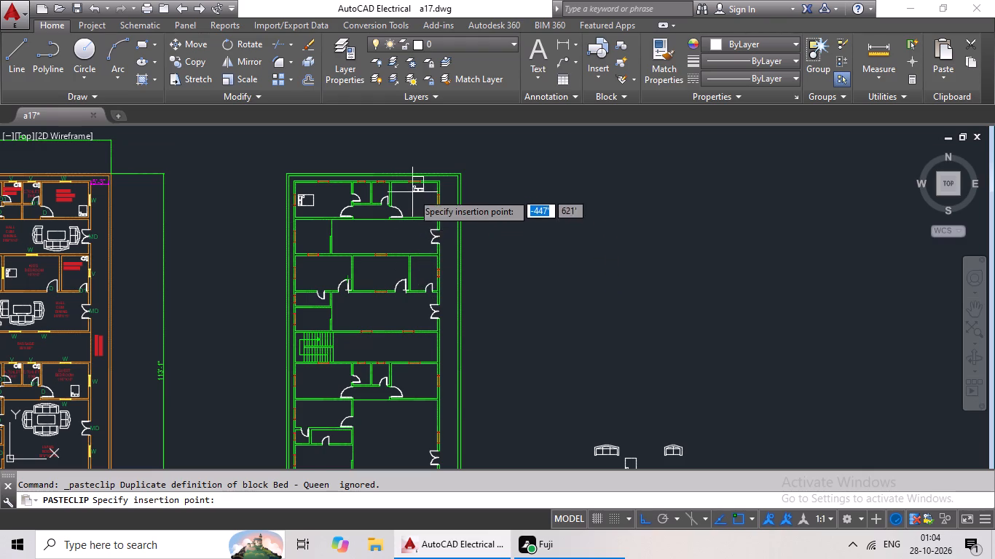
scroll(412, 208, up, 7)
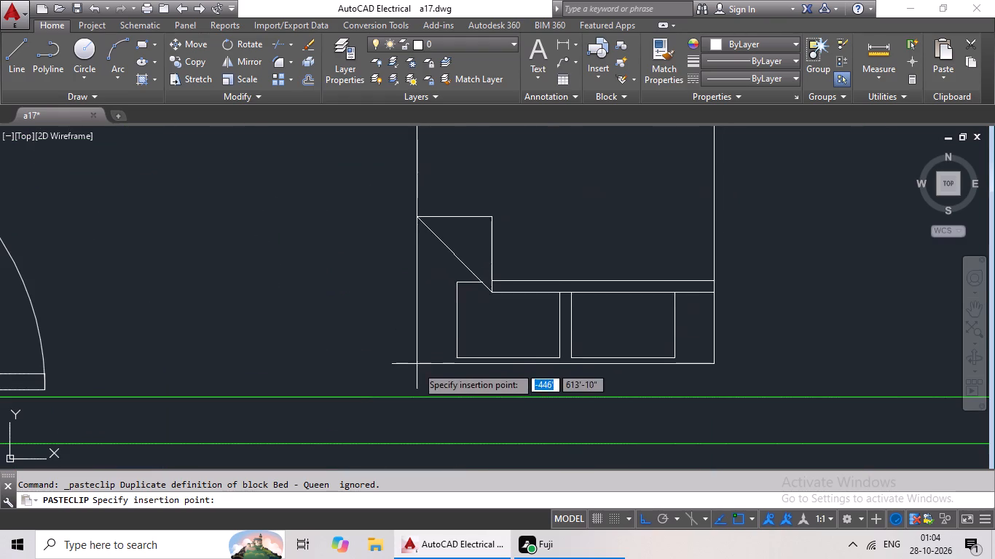
click(422, 390)
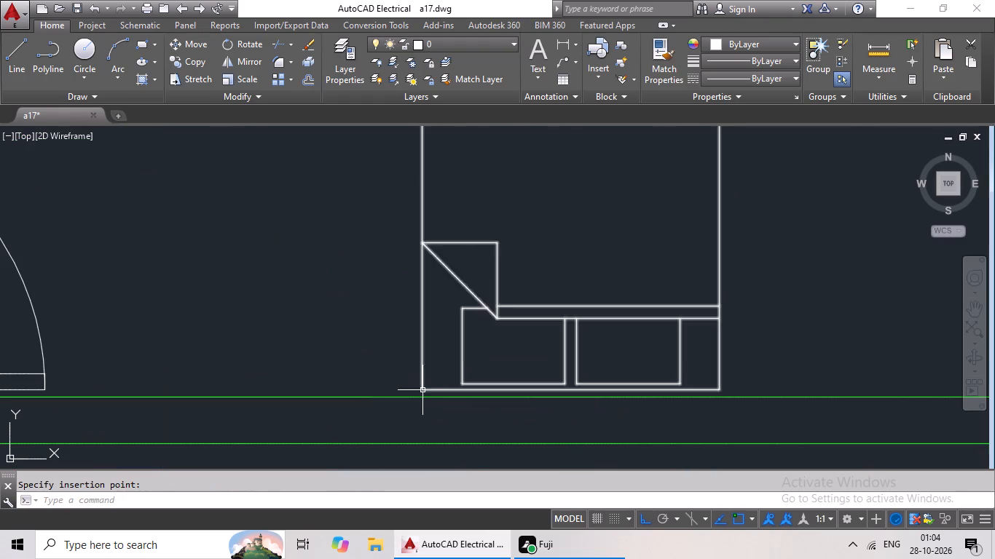
Copy the top-left bedroom's bed into the left bedroom of the three-room row below the upper hall, beside the window.
scroll(509, 332, down, 5)
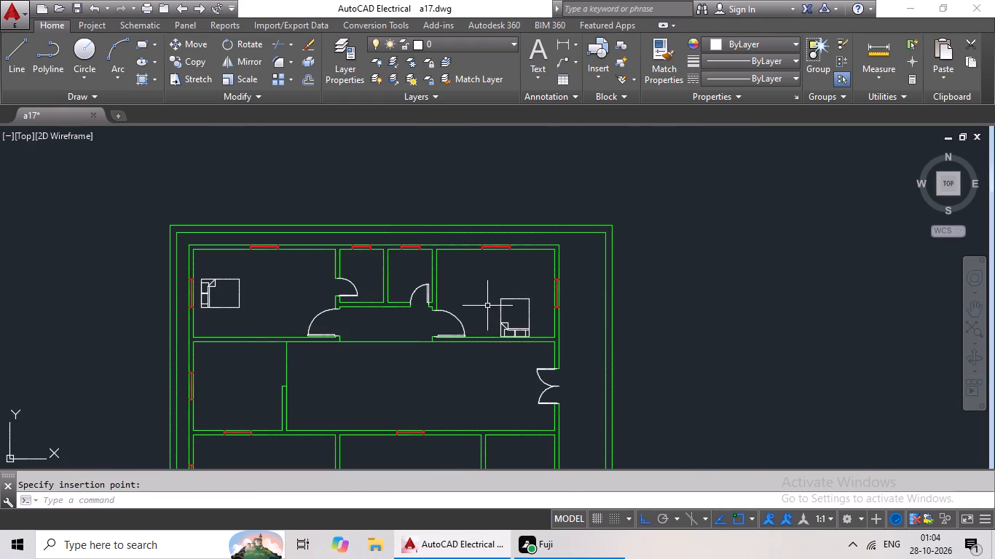
middle_drag(495, 300, 508, 264)
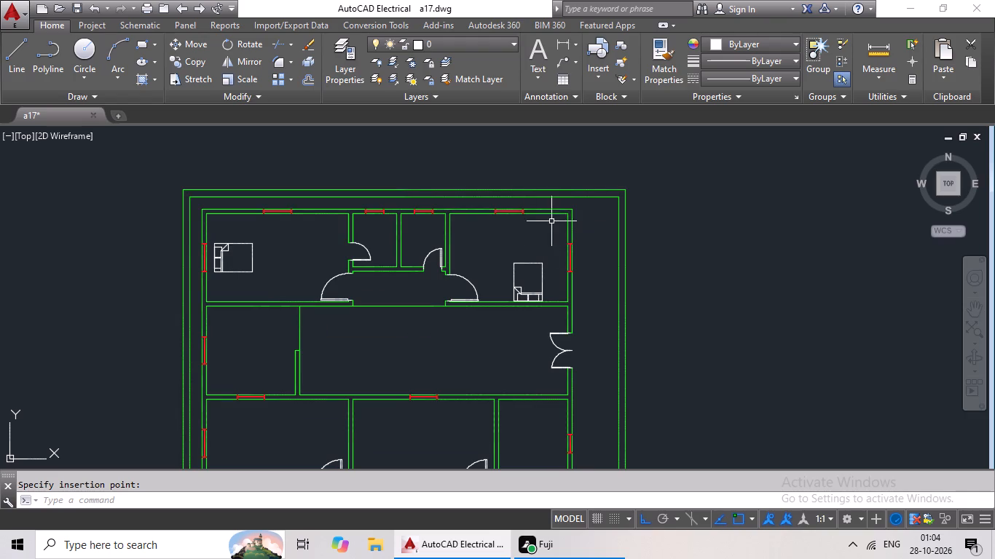
click(251, 259)
key(ctrl+c)
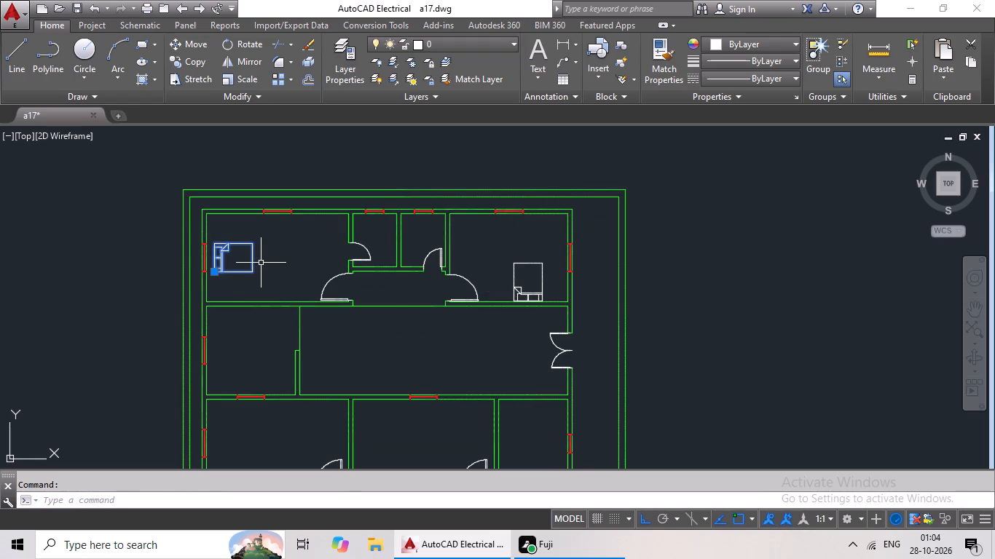
key(ctrl+v)
scroll(347, 301, down, 1)
middle_drag(350, 293, 356, 171)
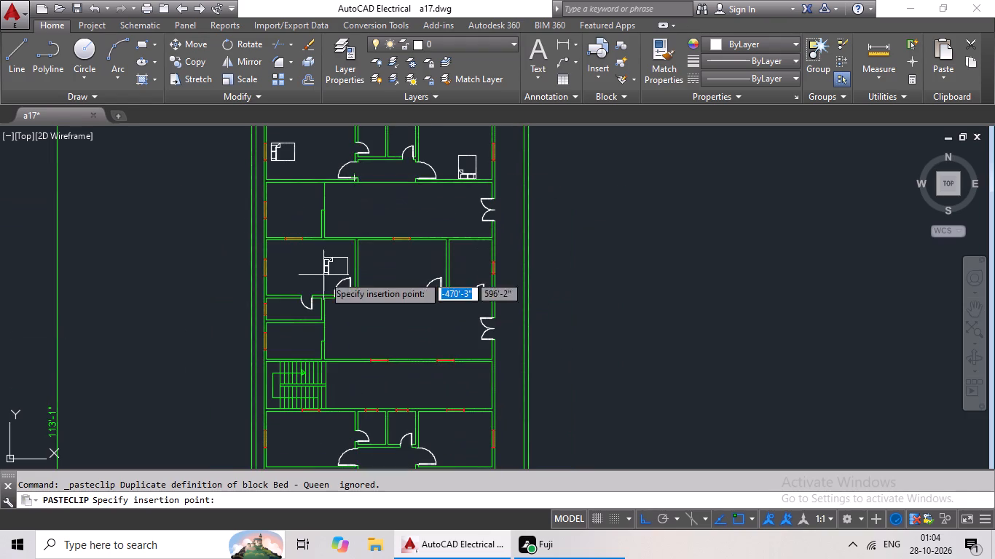
scroll(294, 282, up, 3)
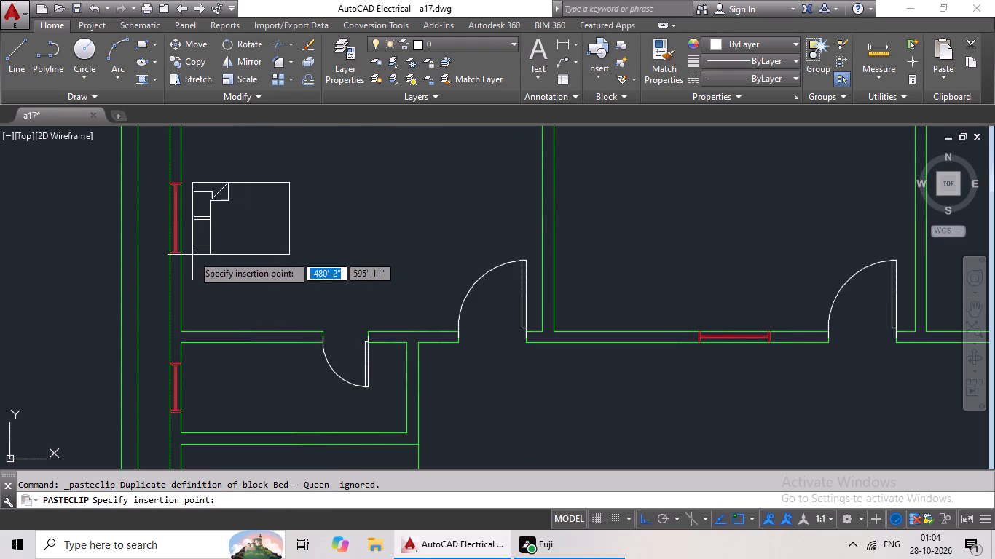
click(192, 255)
Paste another copy of the bed into the middle bedroom of the same row, with its headboard near the left wall.
key(ctrl+c)
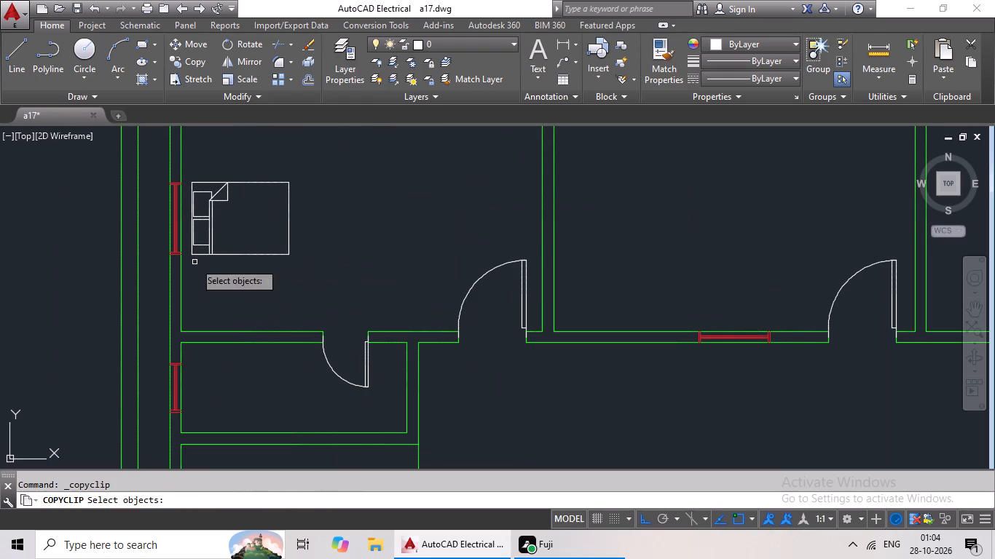
key(ctrl+v)
middle_drag(629, 226, 505, 313)
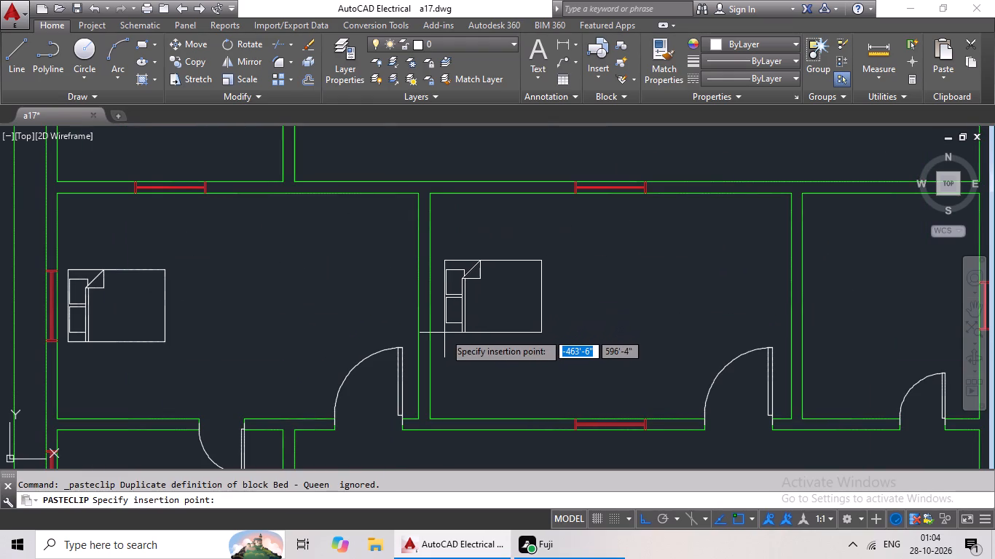
click(444, 339)
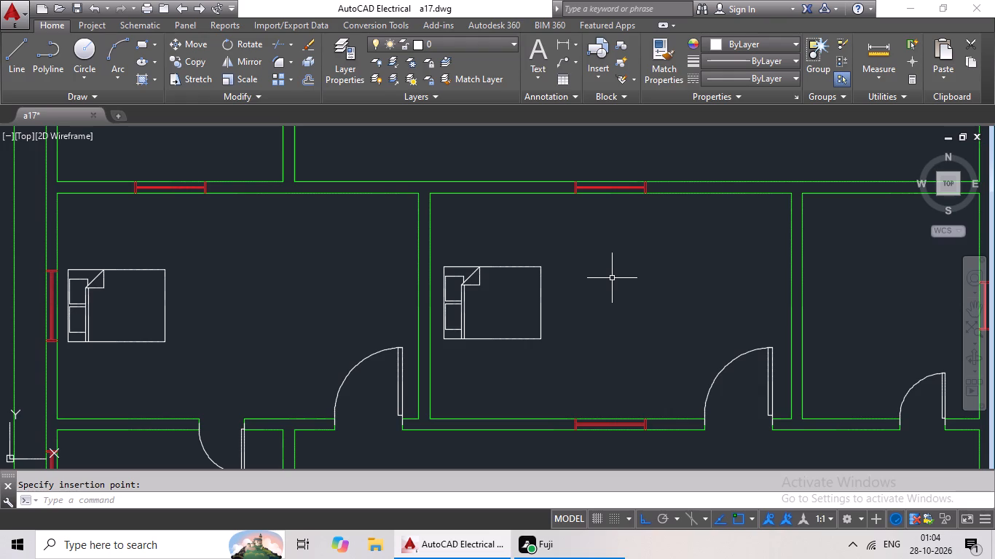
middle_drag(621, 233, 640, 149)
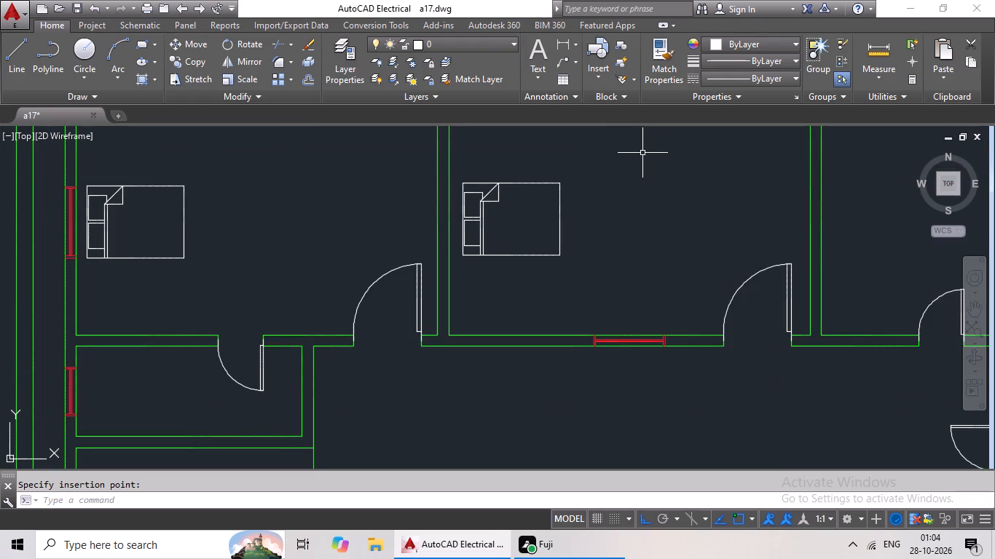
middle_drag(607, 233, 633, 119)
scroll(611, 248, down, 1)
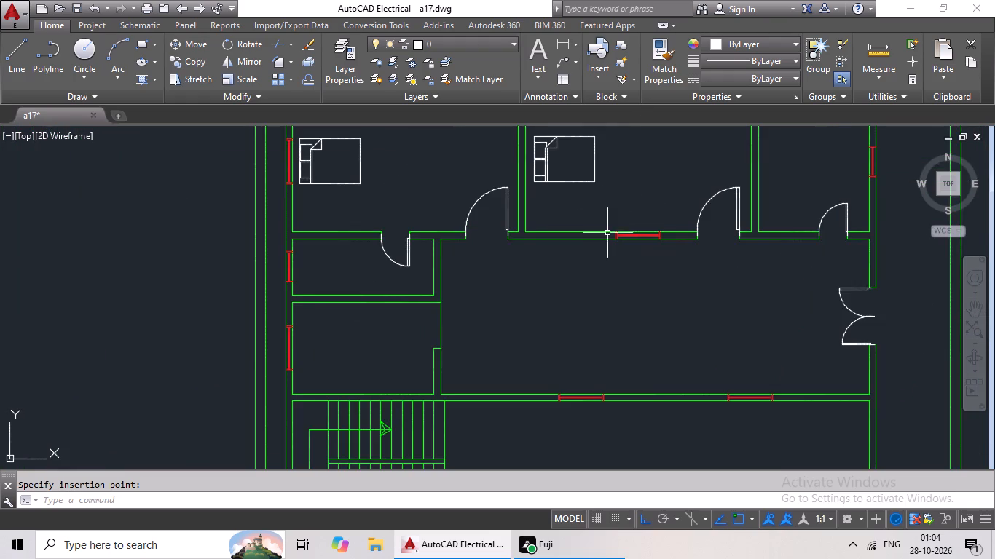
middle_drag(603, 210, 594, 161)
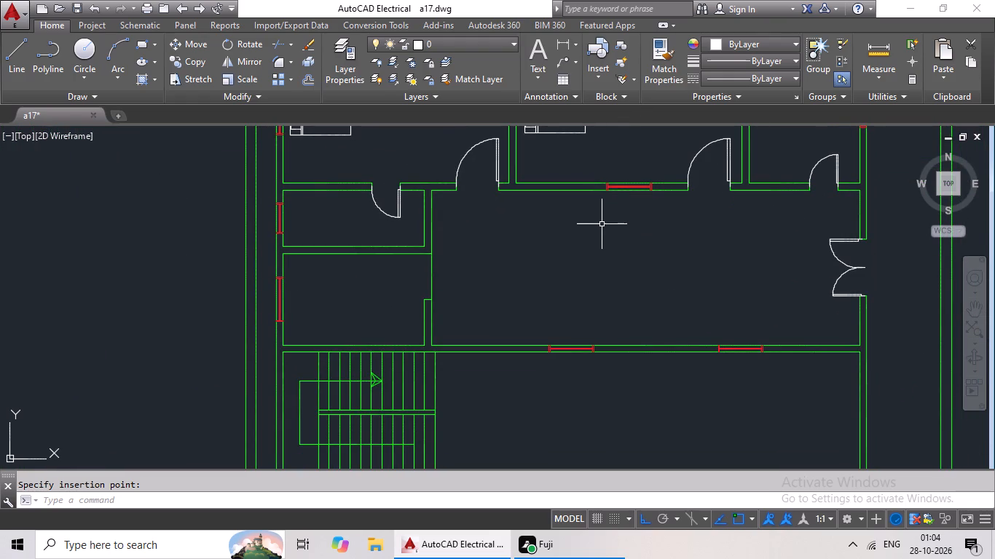
Paste a copy of the bed into the left bedroom just below the staircase, with its headboard beside the left window.
middle_drag(602, 226, 605, 151)
middle_drag(597, 196, 590, 257)
scroll(586, 259, down, 1)
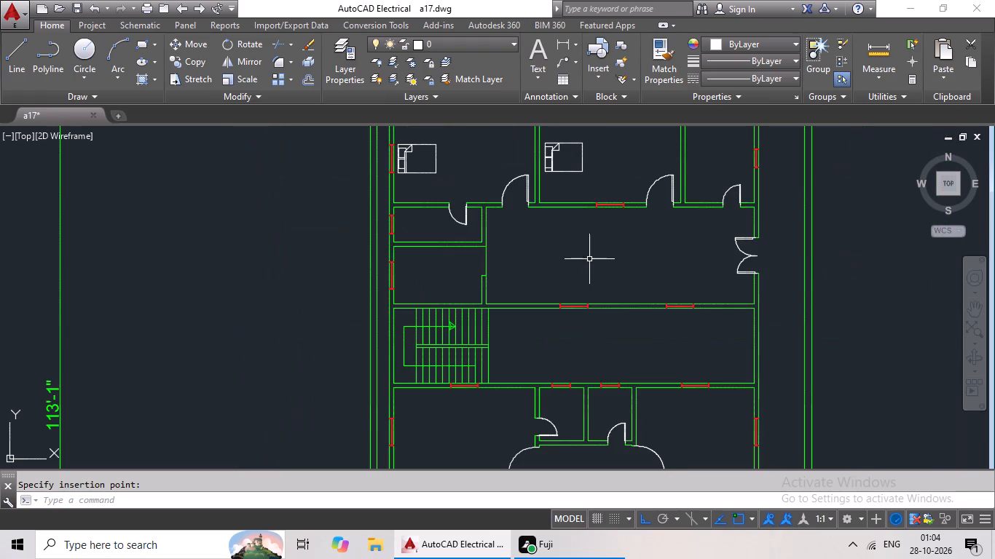
middle_drag(592, 257, 494, 275)
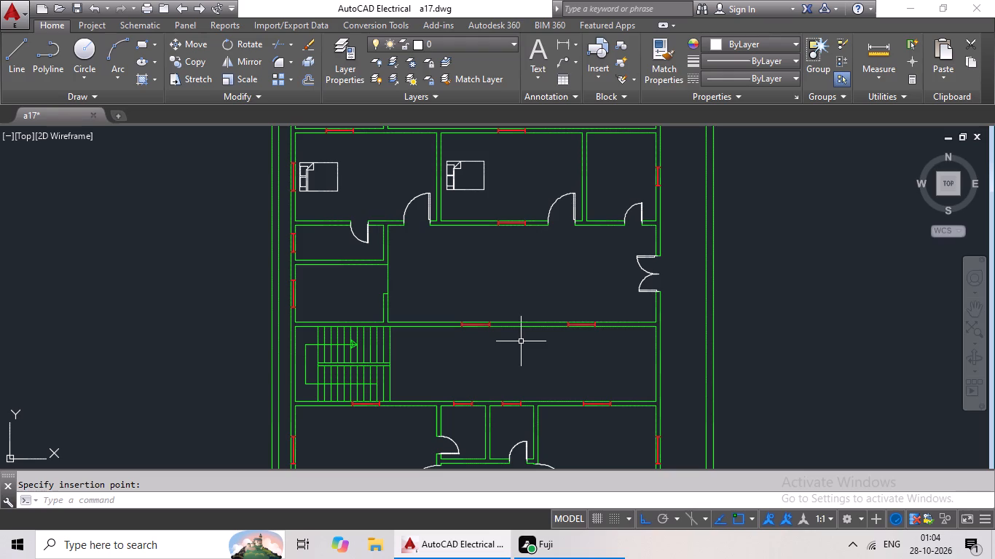
scroll(518, 357, down, 1)
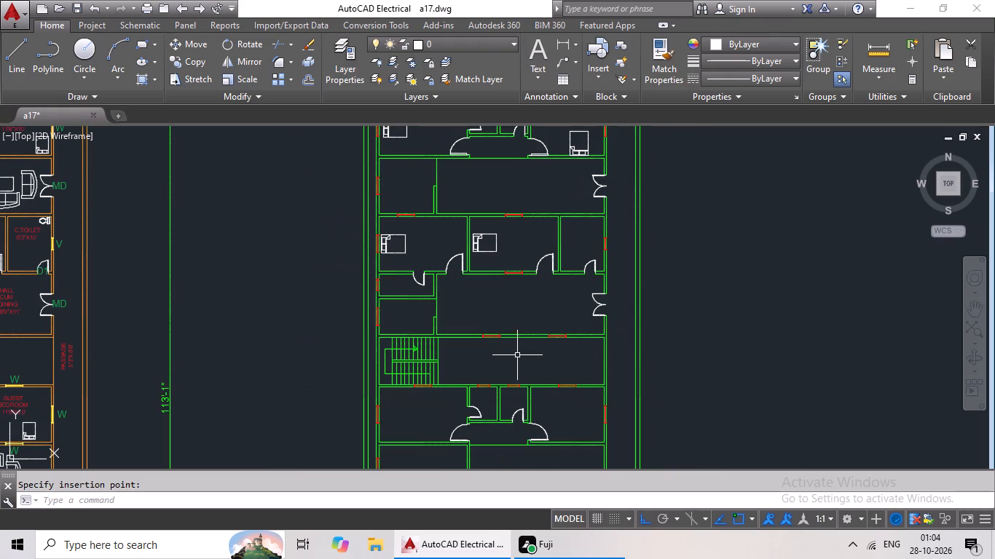
middle_drag(516, 349, 516, 277)
middle_drag(515, 272, 504, 413)
middle_drag(498, 352, 500, 234)
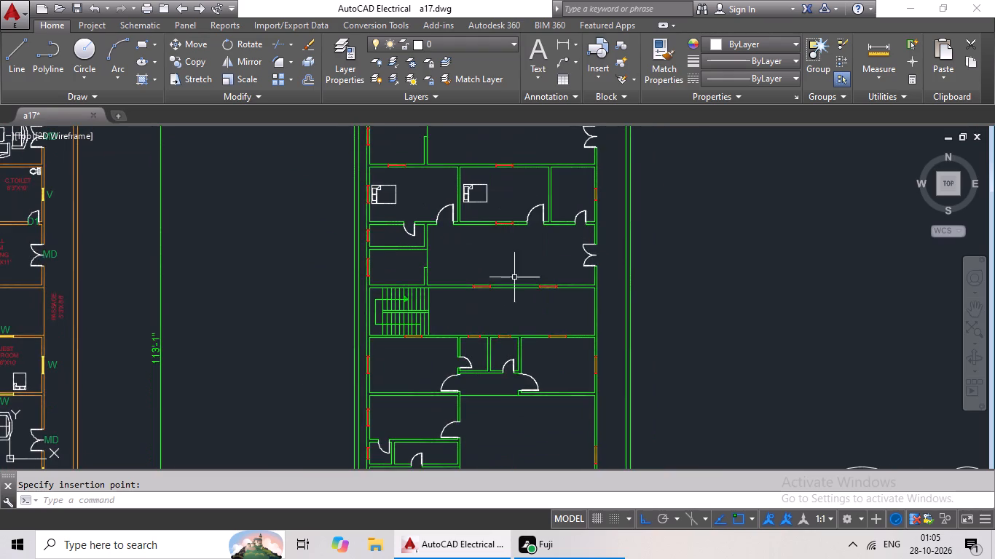
middle_drag(510, 339, 522, 269)
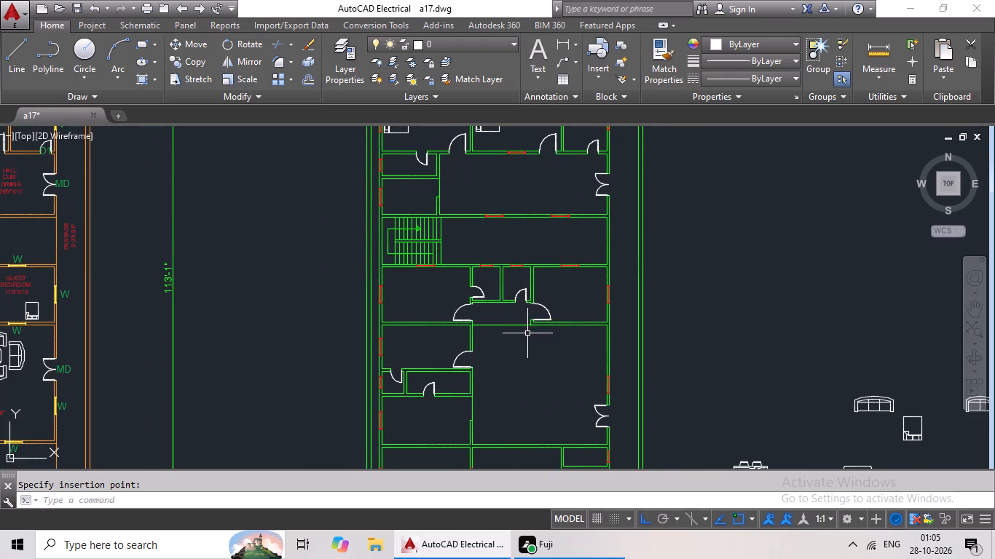
key(ctrl+c)
key(ctrl+v)
scroll(404, 304, up, 2)
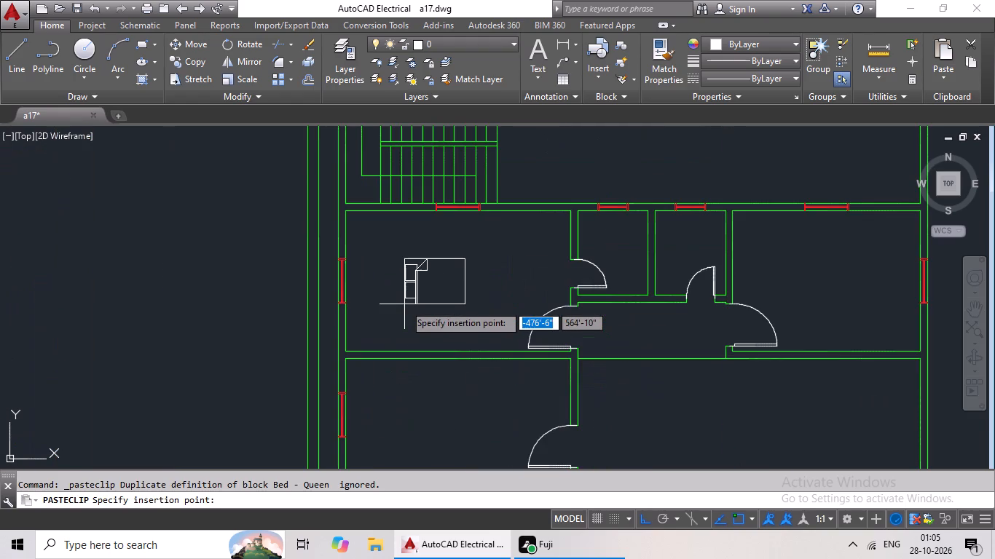
click(353, 305)
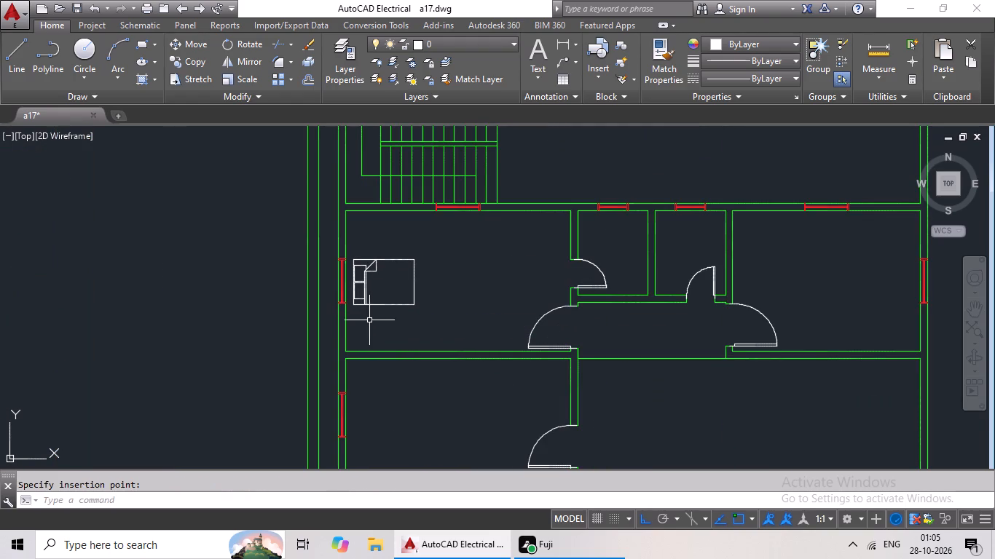
Paste another bed copy into the bedroom directly beneath, beside its left window and above the two small rooms.
key(ctrl+c)
key(ctrl+v)
middle_drag(401, 307, 405, 175)
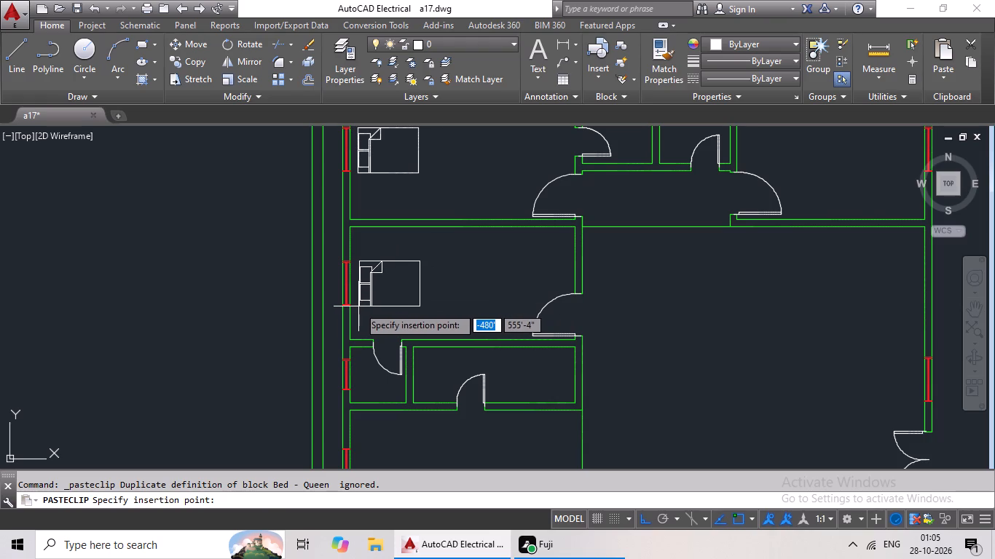
click(358, 306)
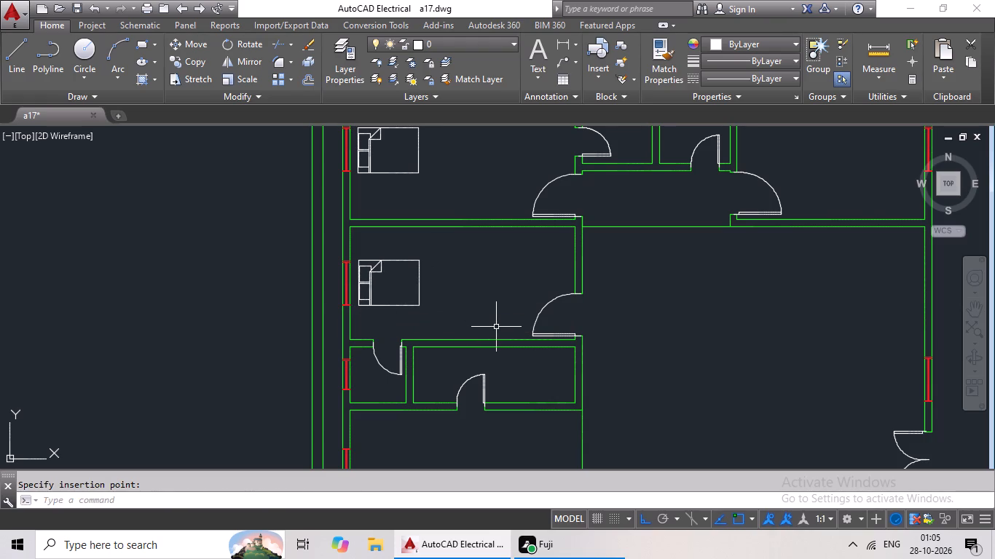
Copy the top-right bedroom's bed into the right bedroom below the staircase, near its lower-right corner with the headboard by the lower wall.
scroll(496, 327, down, 4)
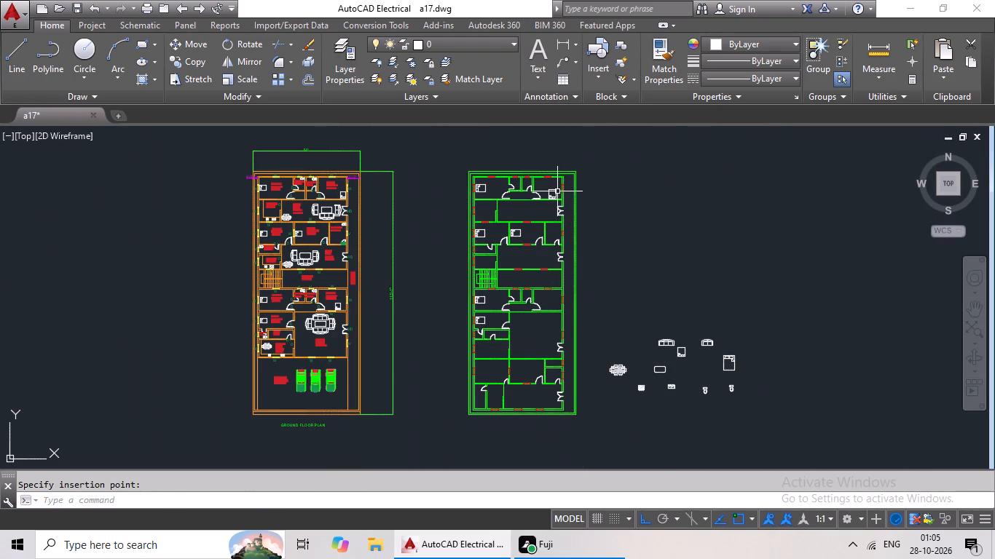
click(557, 191)
key(ctrl+c)
key(ctrl+v)
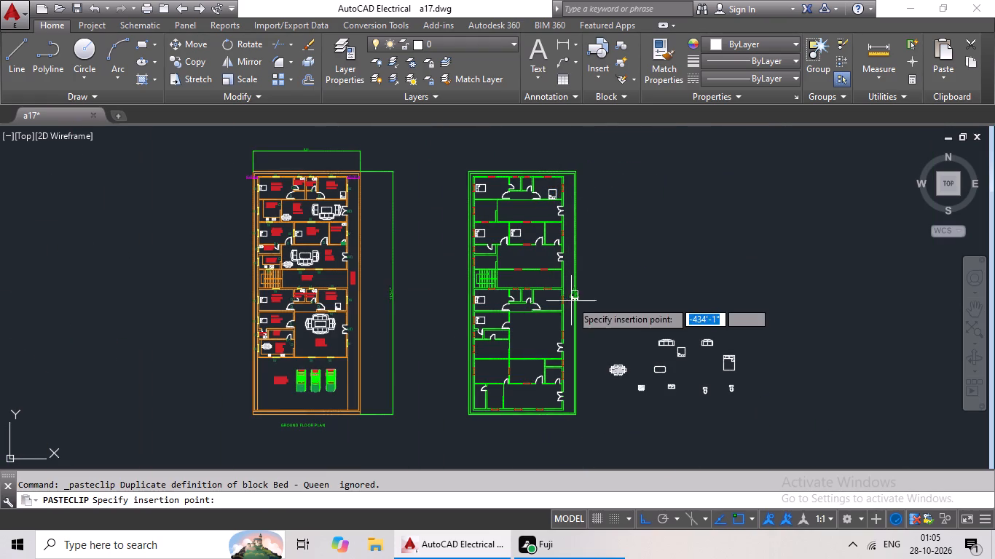
scroll(575, 332, up, 4)
middle_drag(423, 222, 425, 358)
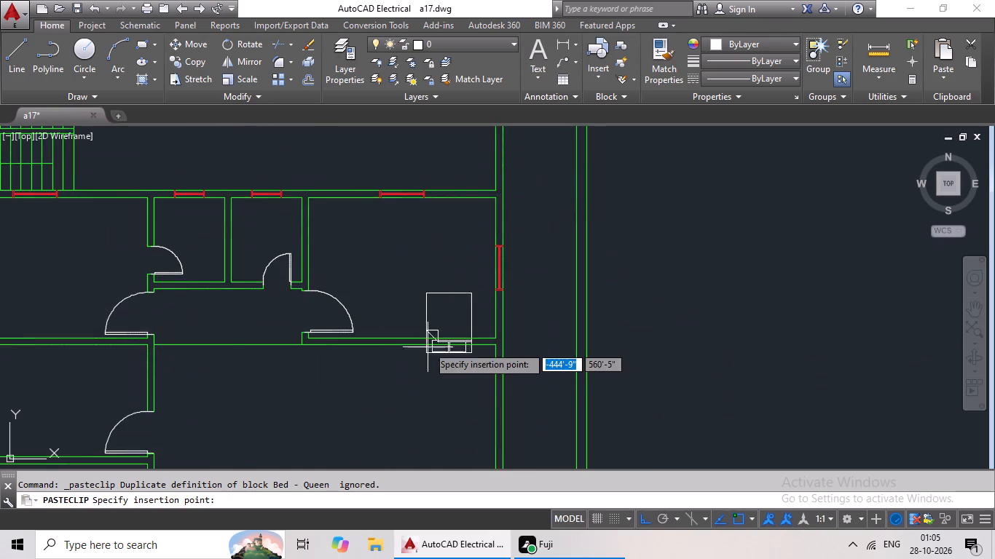
scroll(432, 331, up, 2)
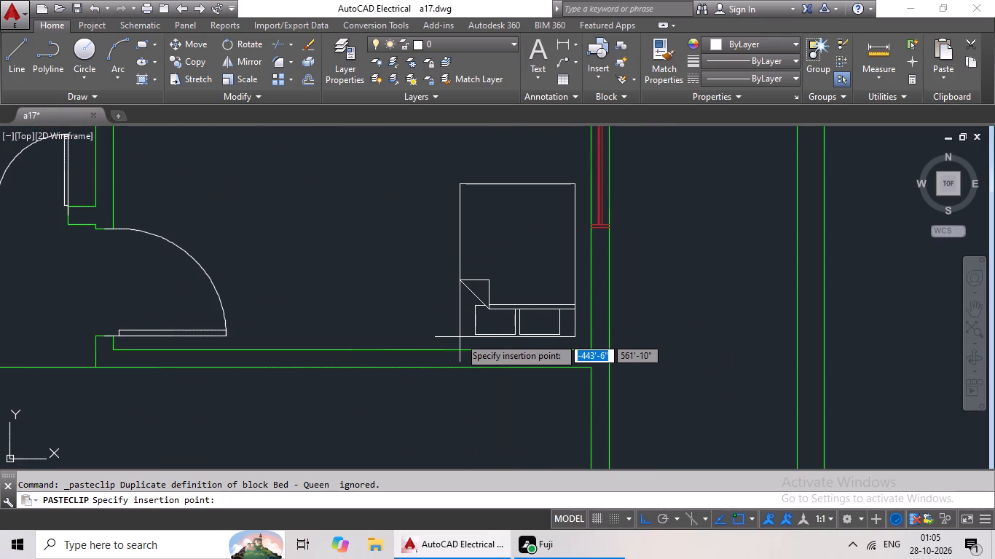
click(465, 338)
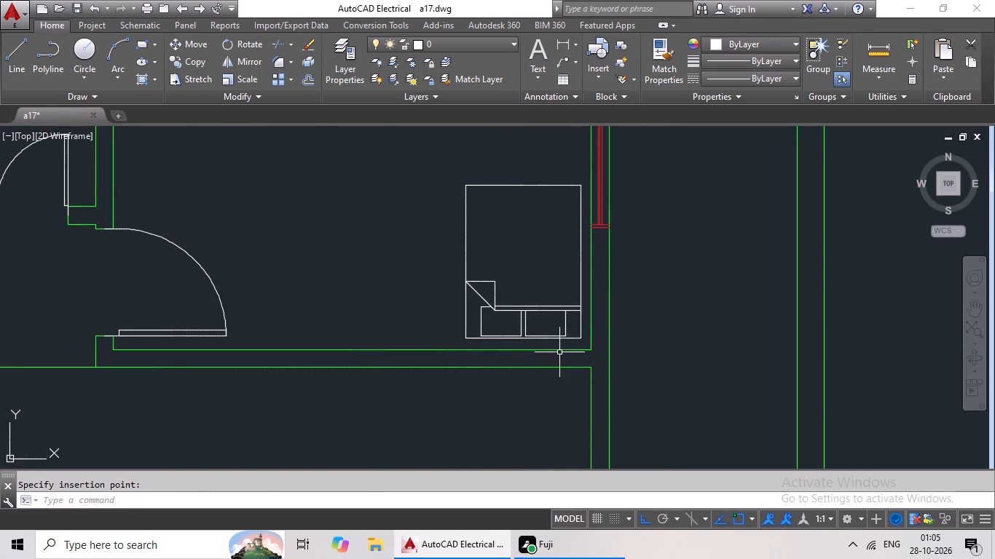
Copy the left-facing bed from the bedroom beside the large hall into the left bedroom of the row below that hall, beside the window.
scroll(557, 344, down, 1)
middle_drag(502, 364, 527, 290)
scroll(518, 325, down, 2)
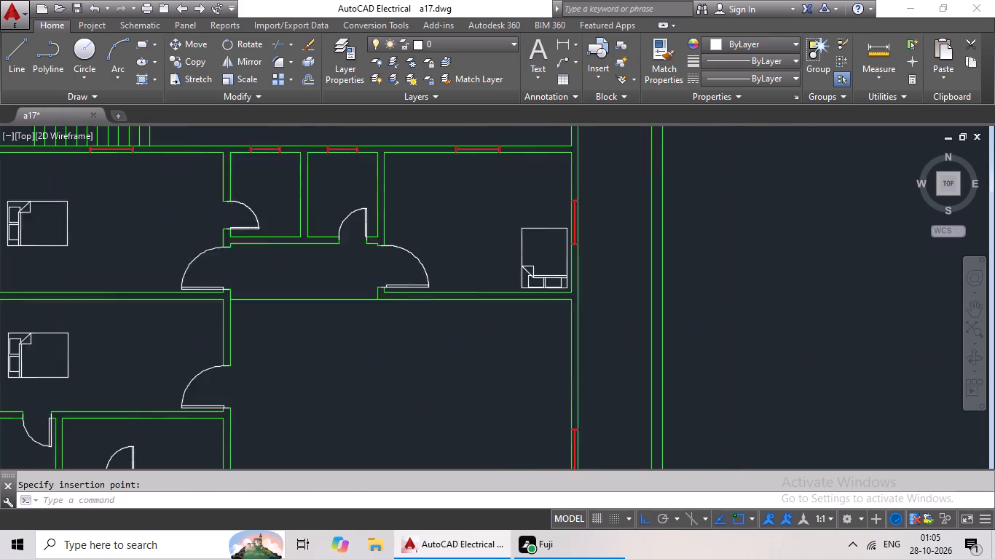
middle_drag(478, 333, 559, 254)
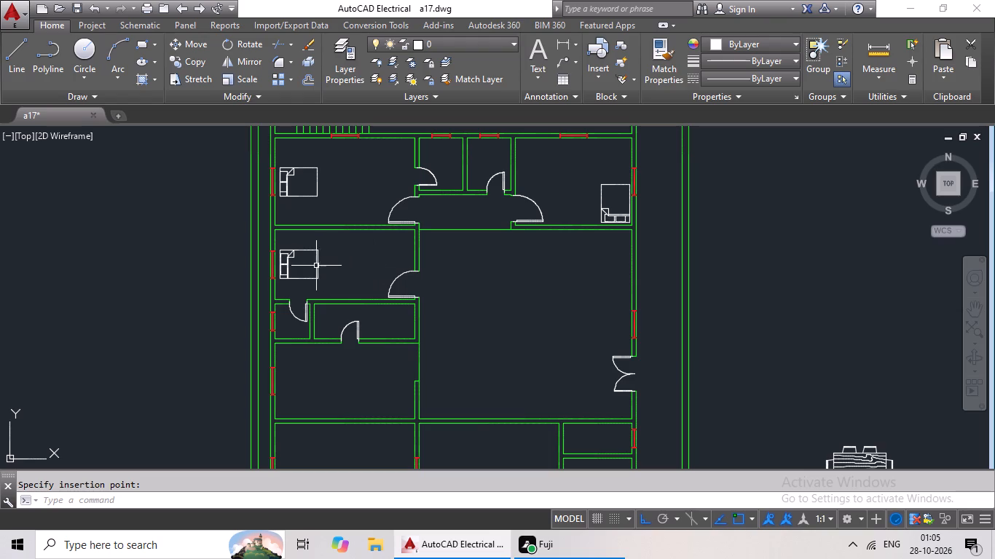
click(316, 265)
key(ctrl+c)
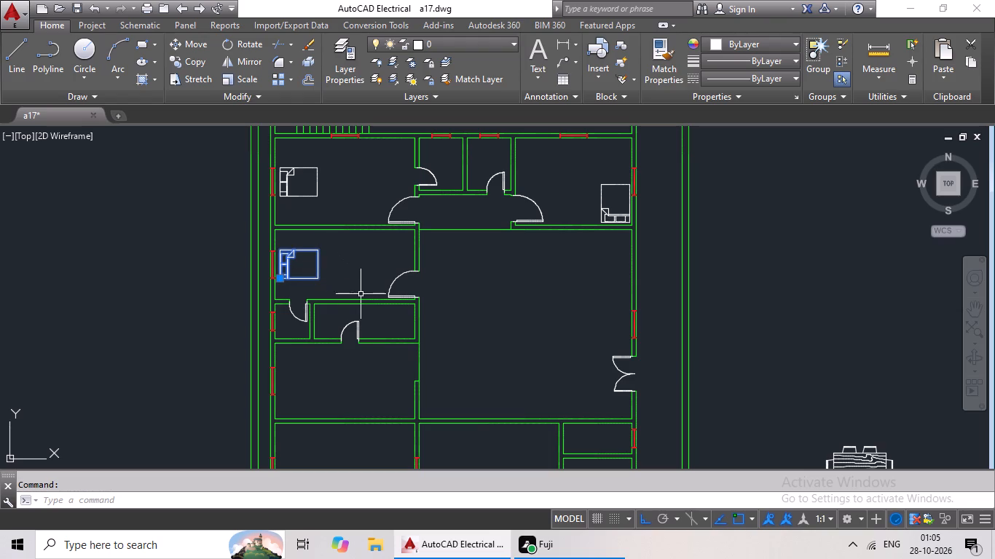
key(ctrl+v)
middle_drag(390, 309, 471, 152)
scroll(473, 159, down, 2)
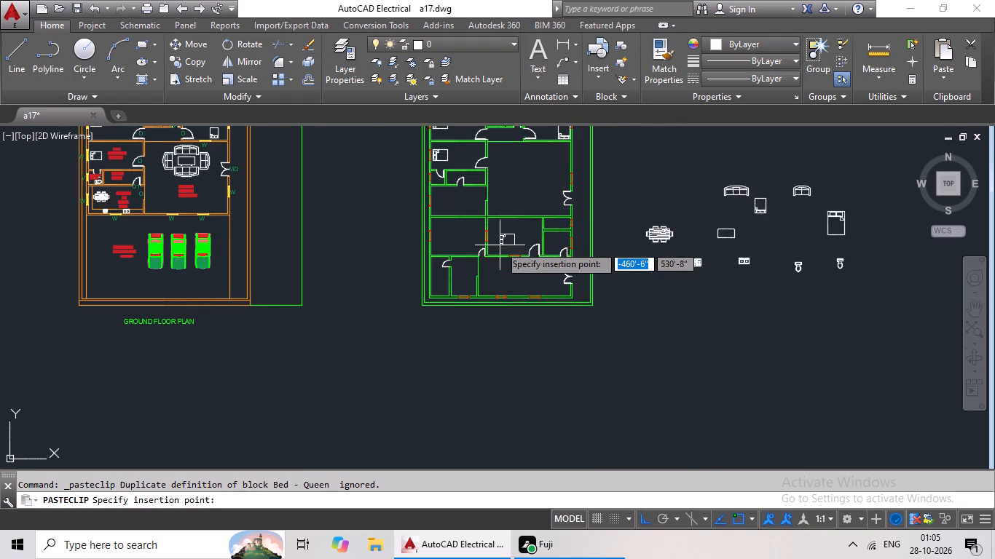
middle_drag(500, 245, 371, 271)
scroll(307, 267, up, 4)
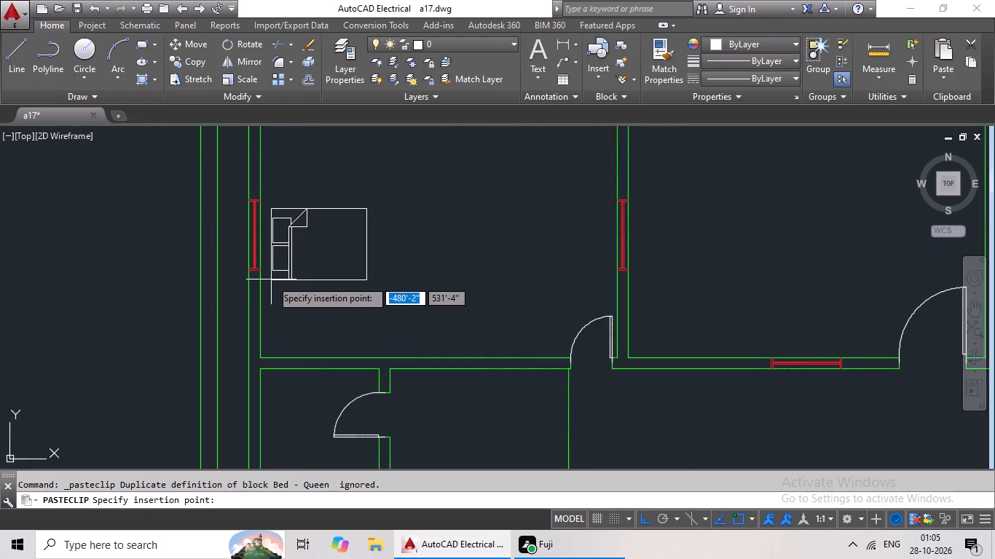
click(272, 274)
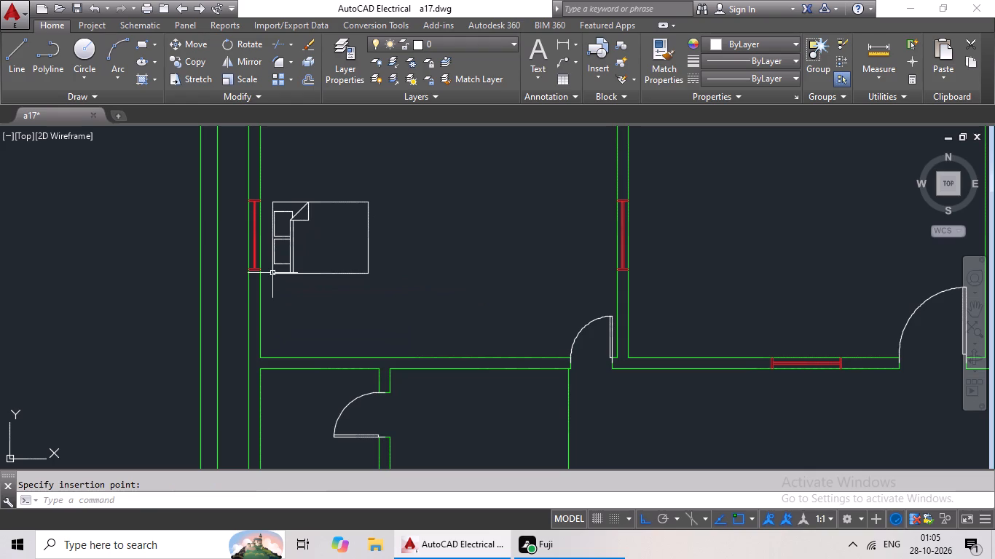
Paste another copy of the bed into the middle bedroom of the same row, with its headboard beside the left window.
key(ctrl+c)
key(ctrl+v)
middle_drag(420, 258, 222, 288)
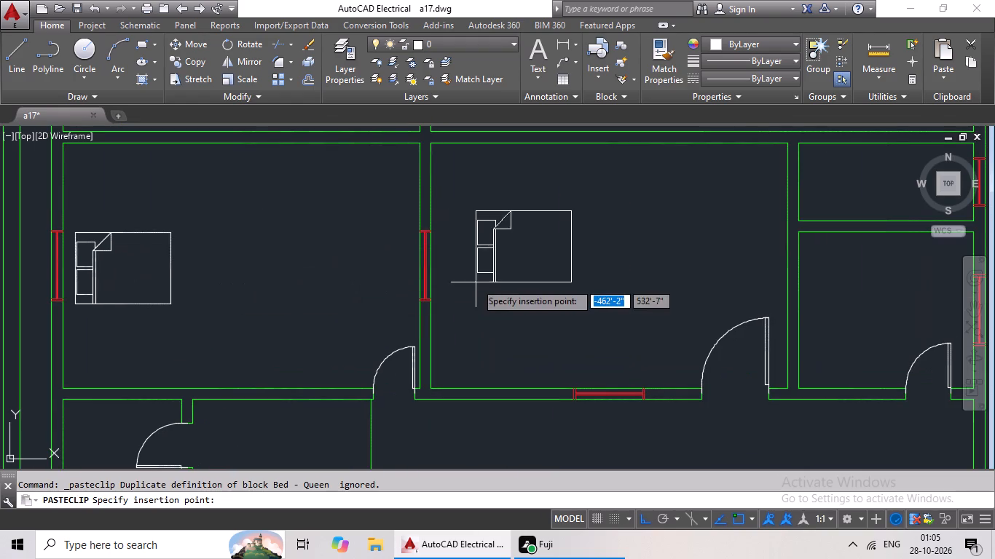
click(441, 302)
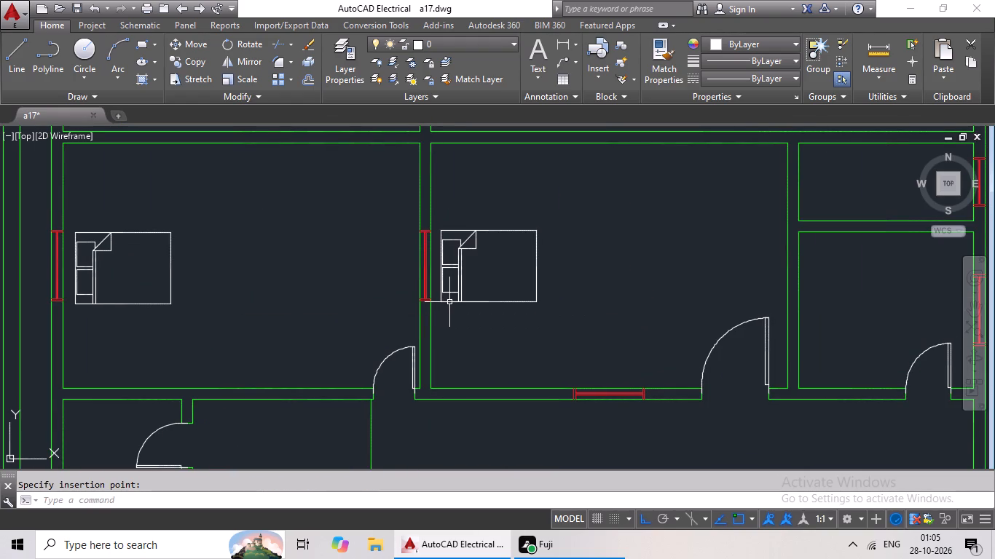
key(Escape)
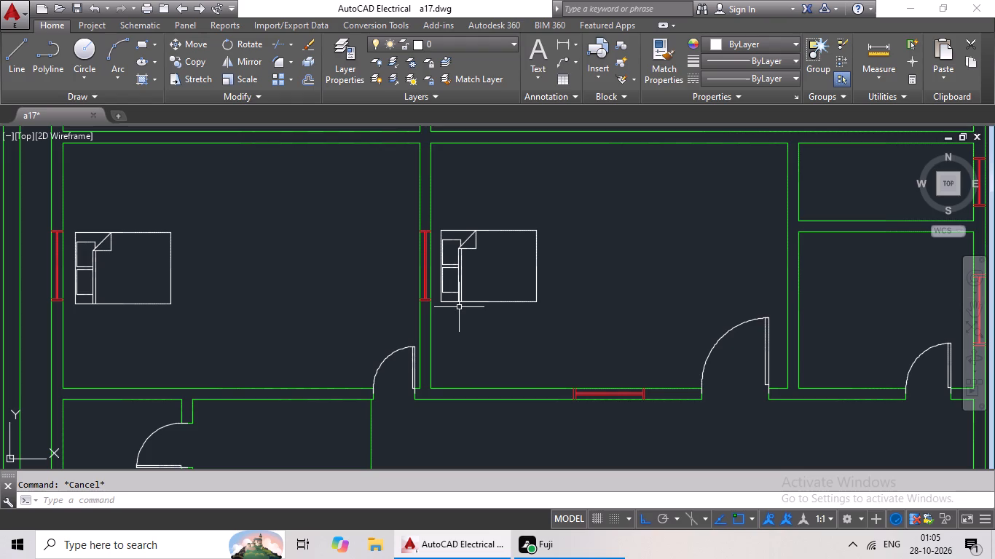
key(Escape)
Review the bed placement in the bedrooms of the green plan's lower and middle rows.
scroll(549, 301, down, 2)
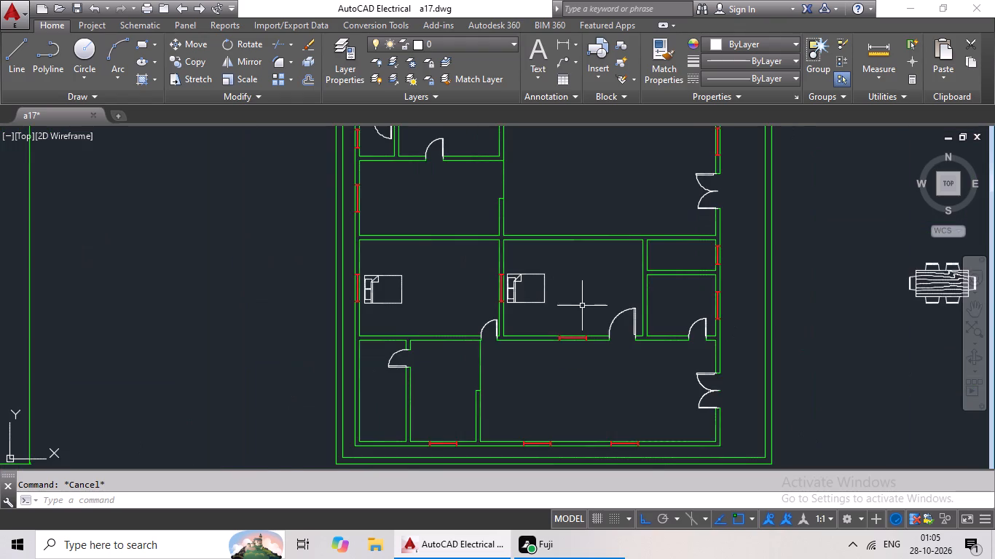
middle_drag(561, 309, 492, 348)
middle_drag(516, 240, 478, 381)
scroll(484, 317, down, 1)
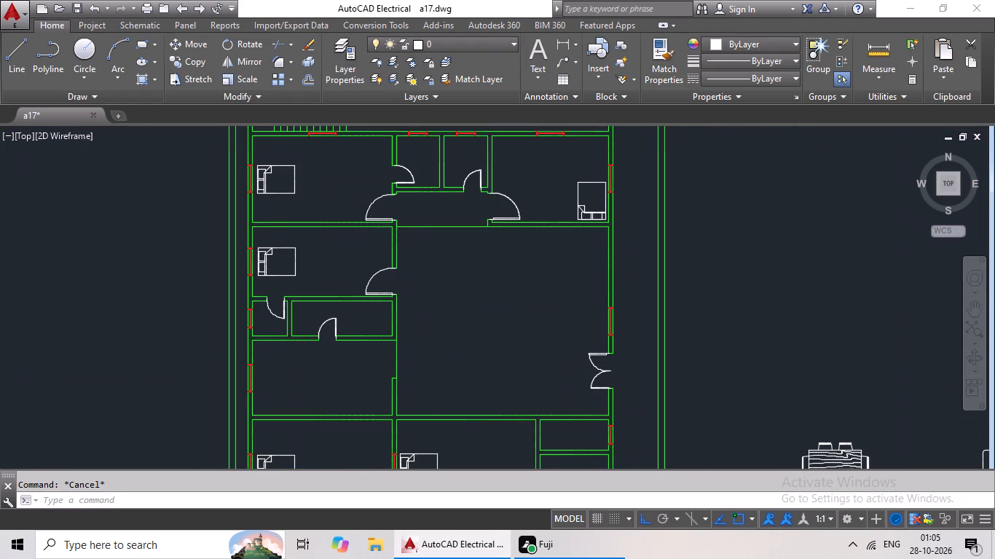
middle_drag(481, 323, 465, 349)
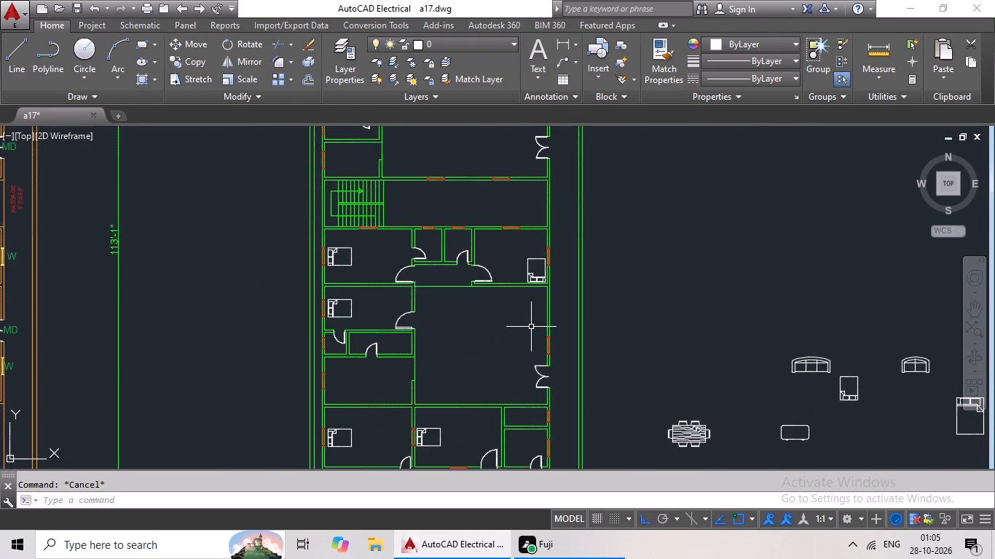
middle_drag(455, 298, 413, 357)
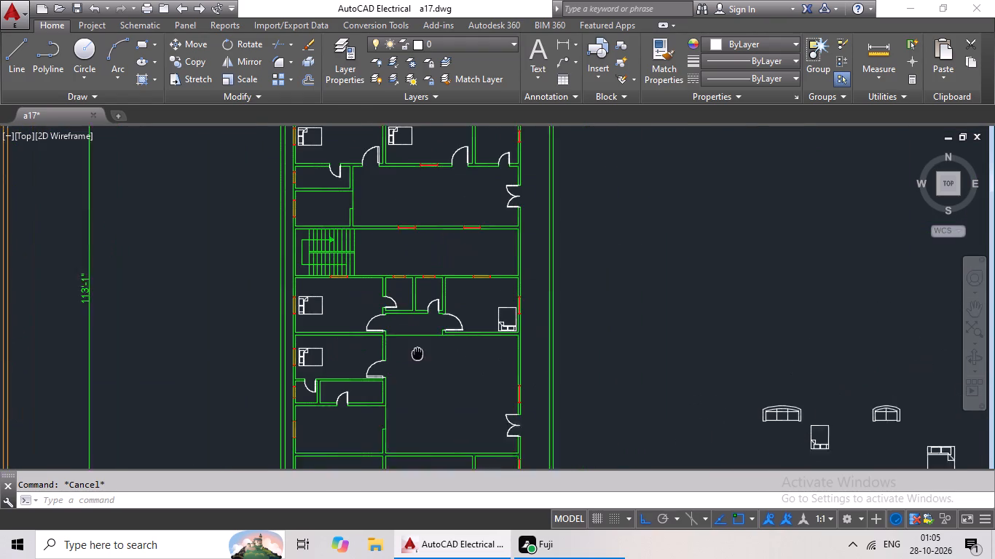
middle_drag(413, 357, 412, 349)
middle_drag(455, 348, 444, 293)
Scale the source stove block beside the plan to about half its width by reference, using its left edge as base point.
scroll(680, 370, down, 1)
middle_drag(679, 361, 525, 290)
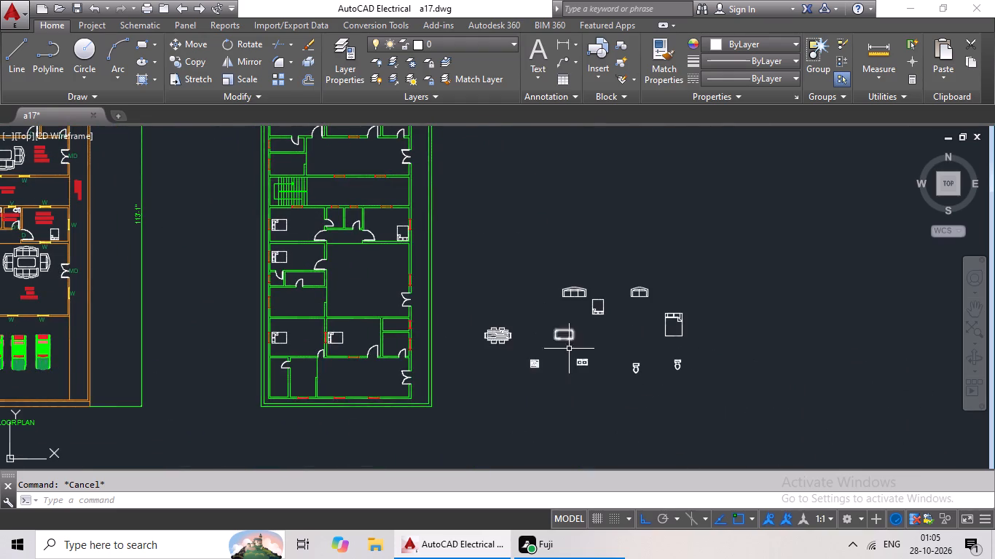
scroll(587, 366, up, 3)
click(394, 359)
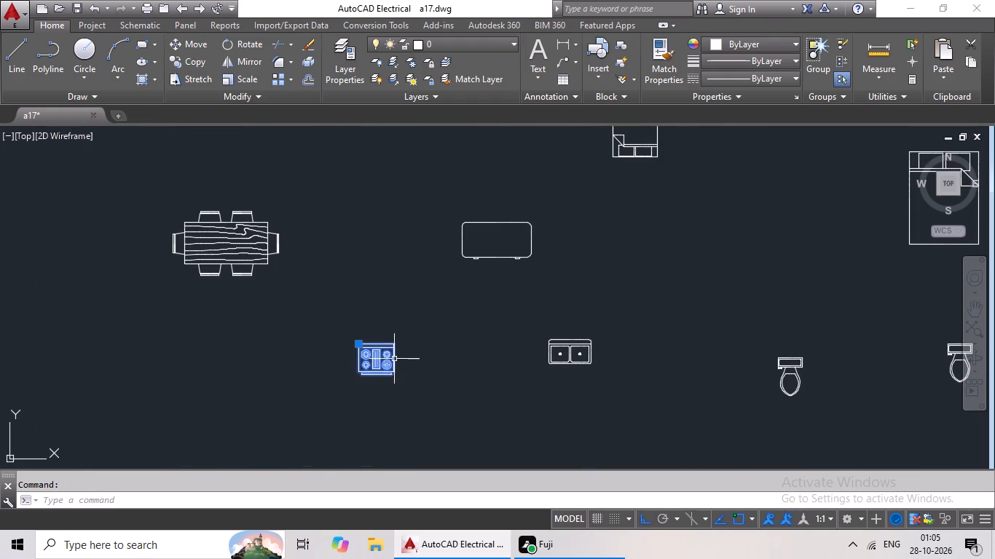
drag(250, 76, 252, 87)
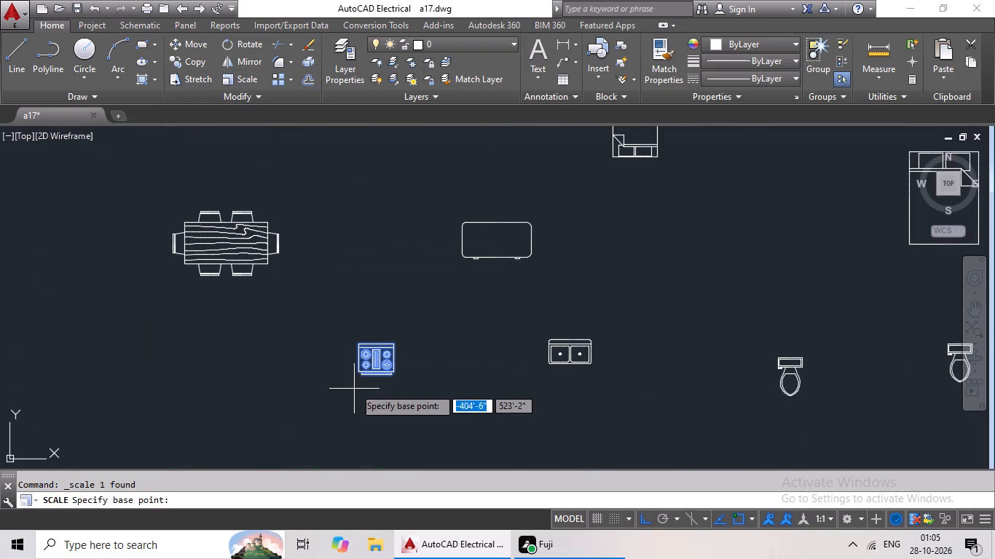
click(355, 359)
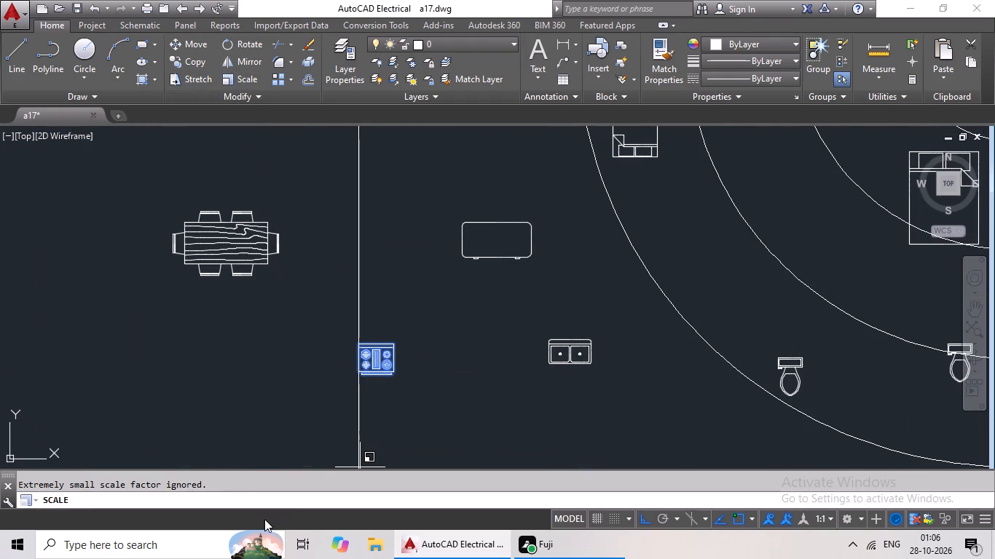
text(r)
key(space)
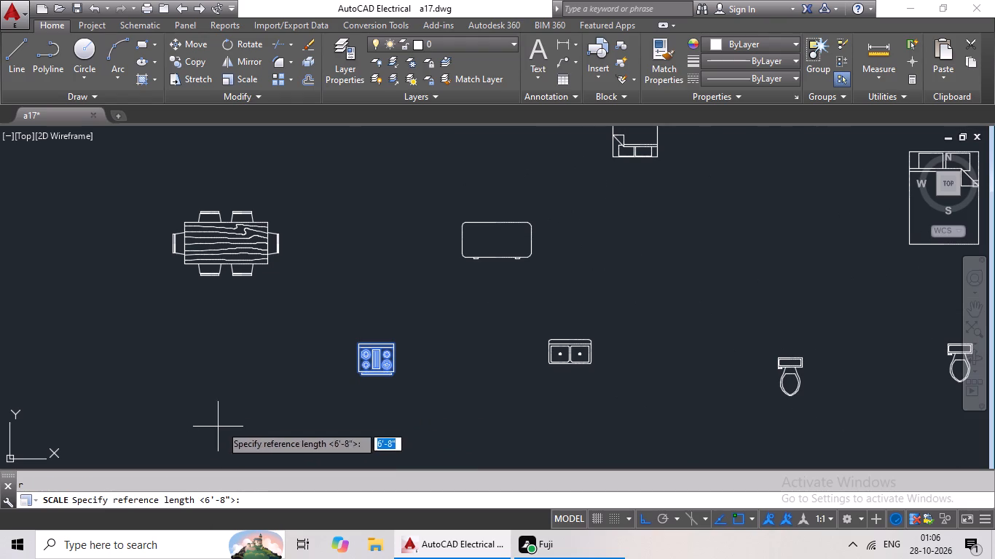
click(358, 354)
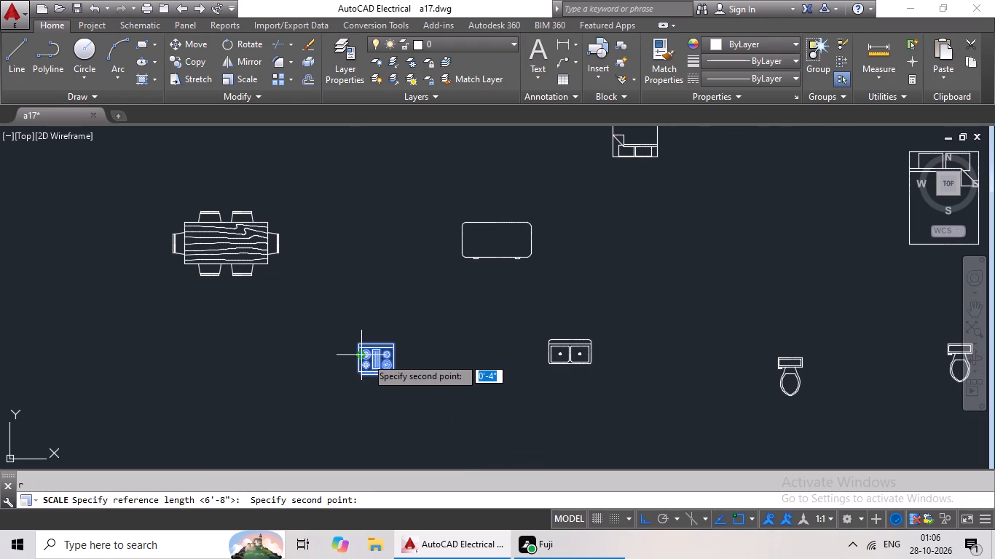
click(398, 354)
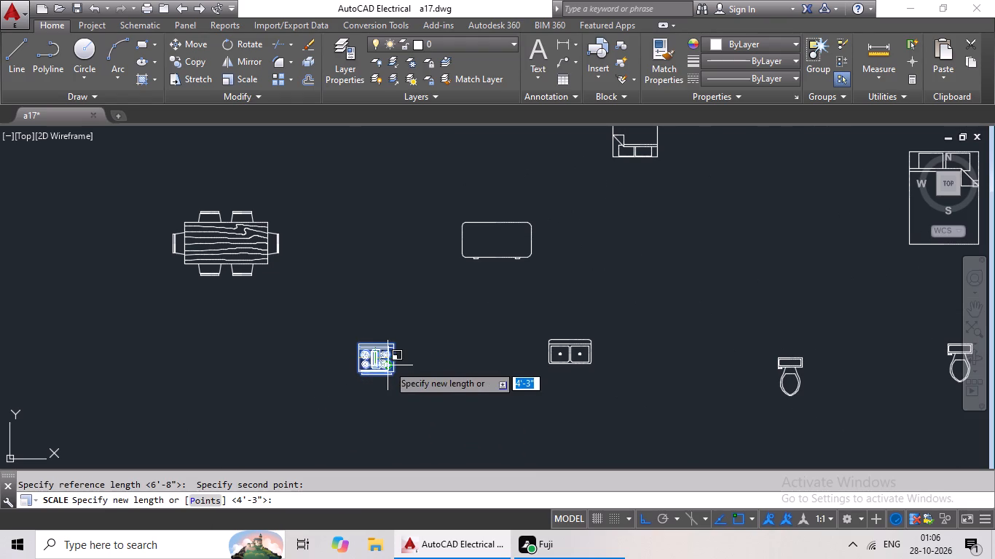
click(377, 362)
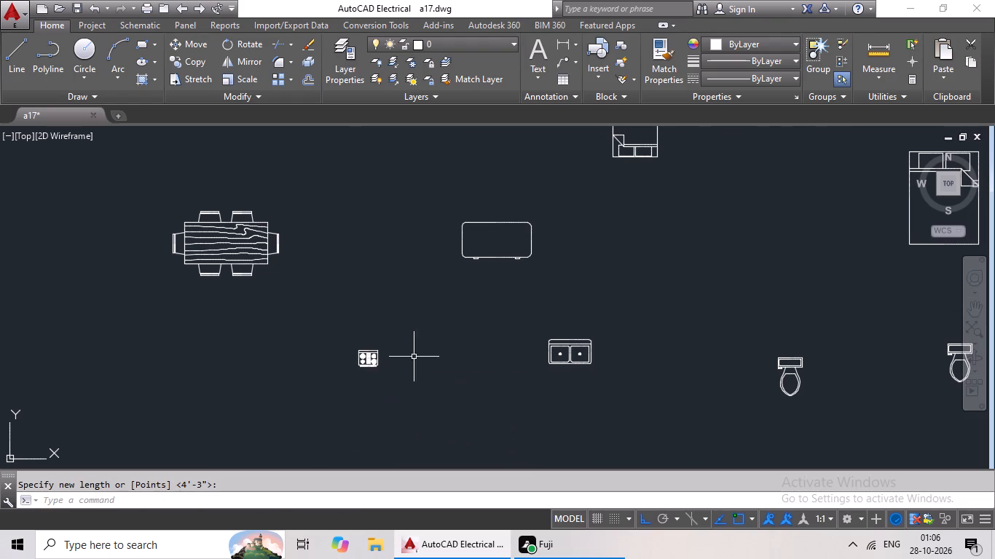
Scale the source double sink block beside the plan to slightly over half its width by reference, using its left edge as base point.
click(550, 363)
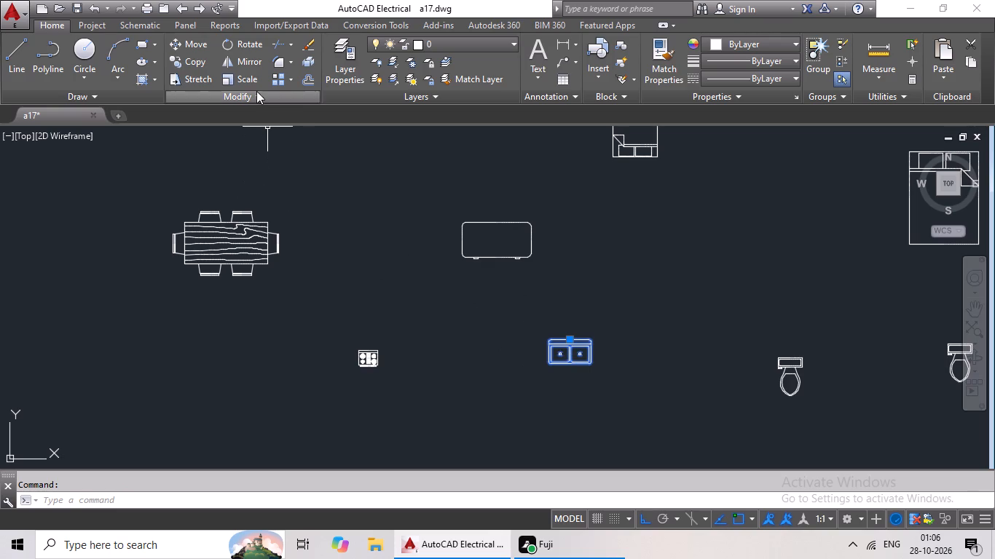
click(248, 82)
scroll(571, 359, up, 2)
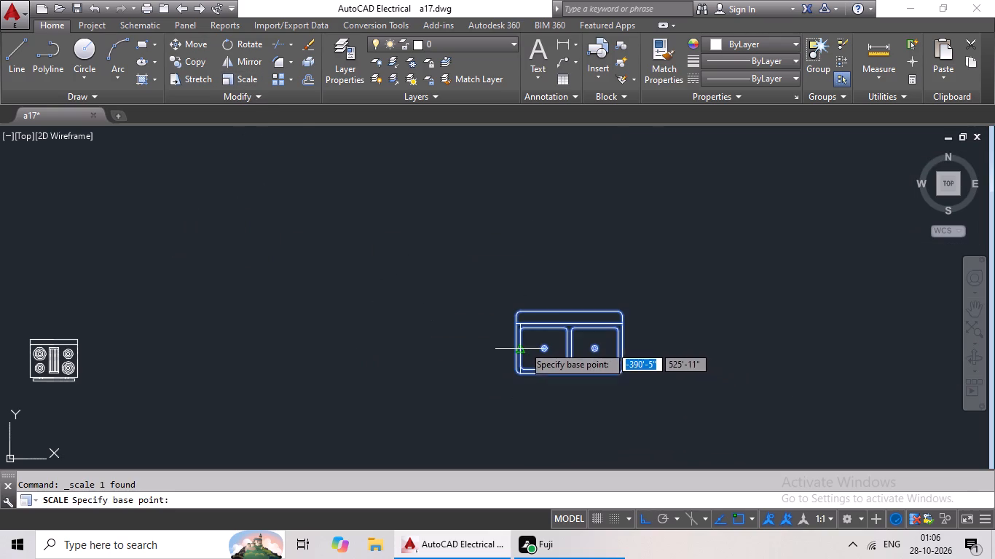
click(513, 340)
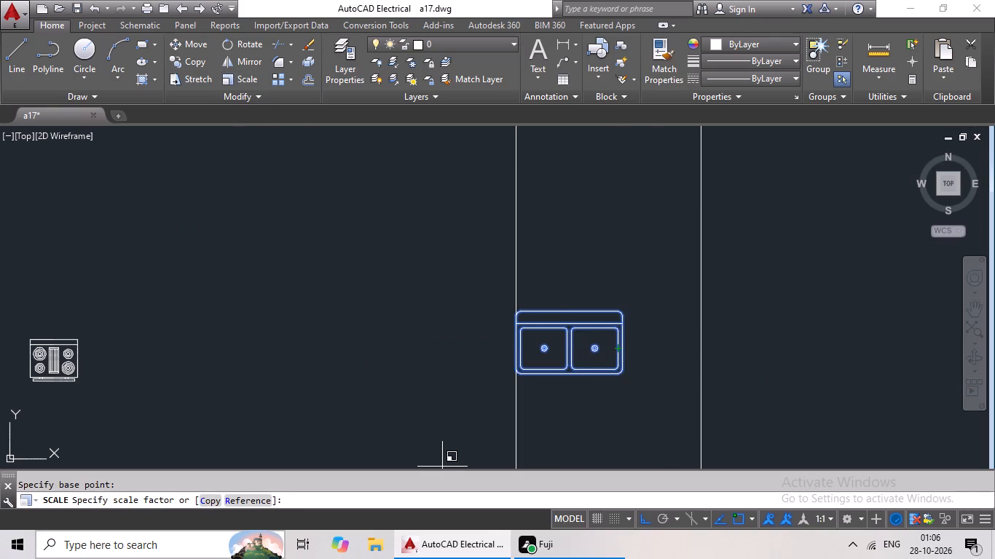
click(253, 503)
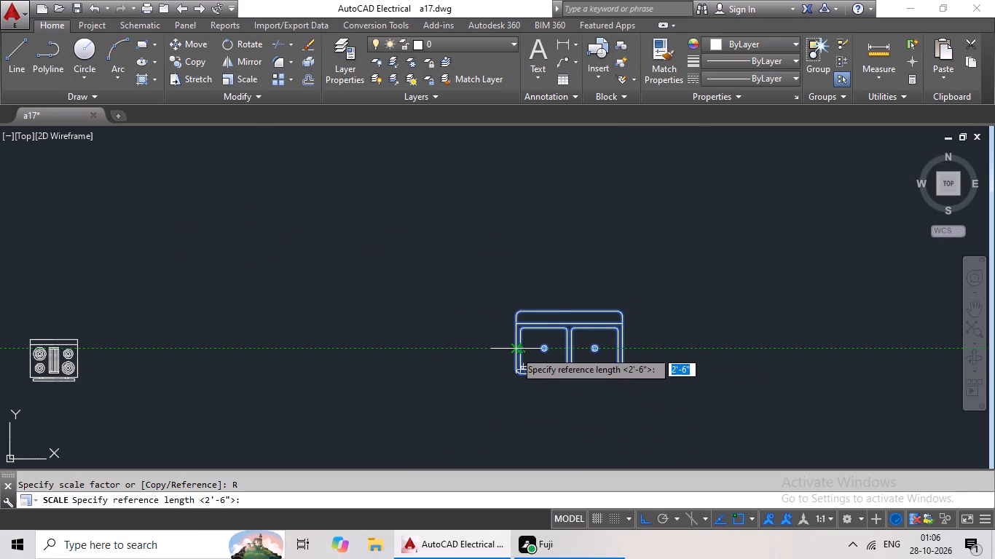
scroll(518, 347, up, 3)
click(511, 344)
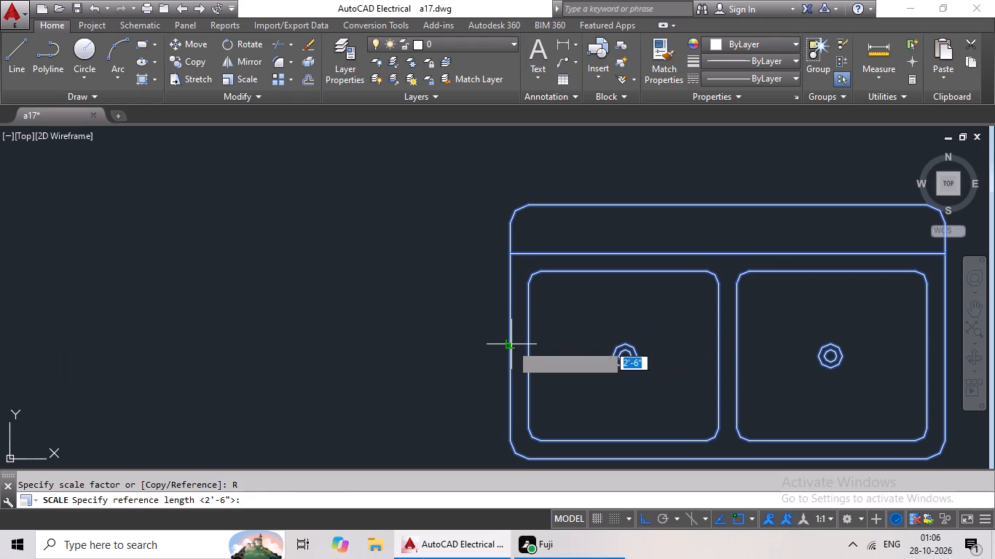
middle_drag(688, 351, 412, 354)
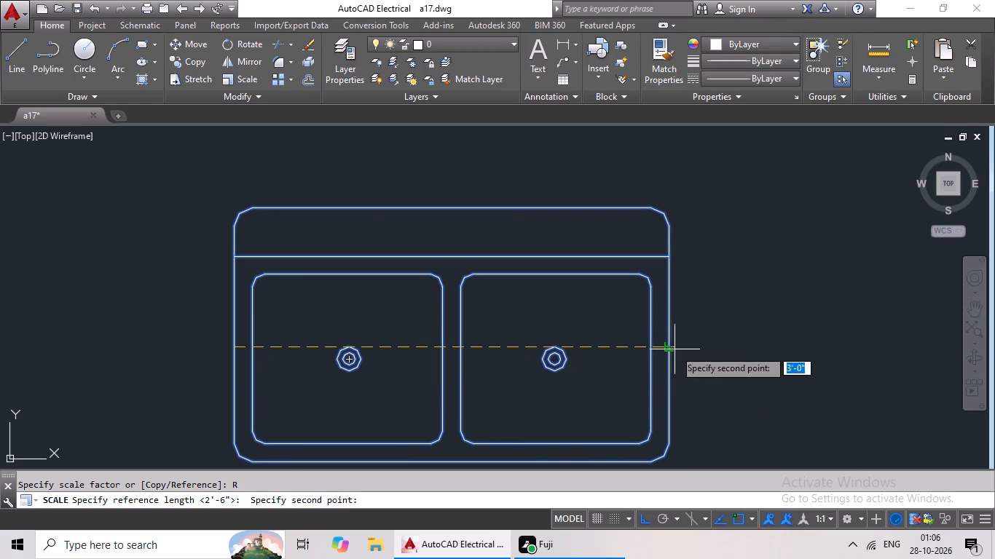
click(672, 347)
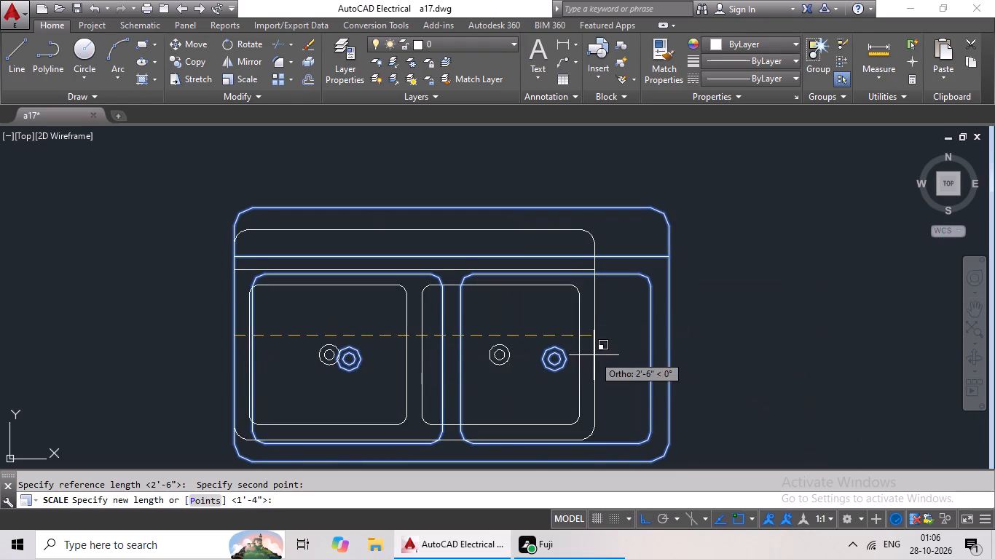
click(481, 374)
scroll(484, 378, down, 2)
scroll(563, 372, down, 3)
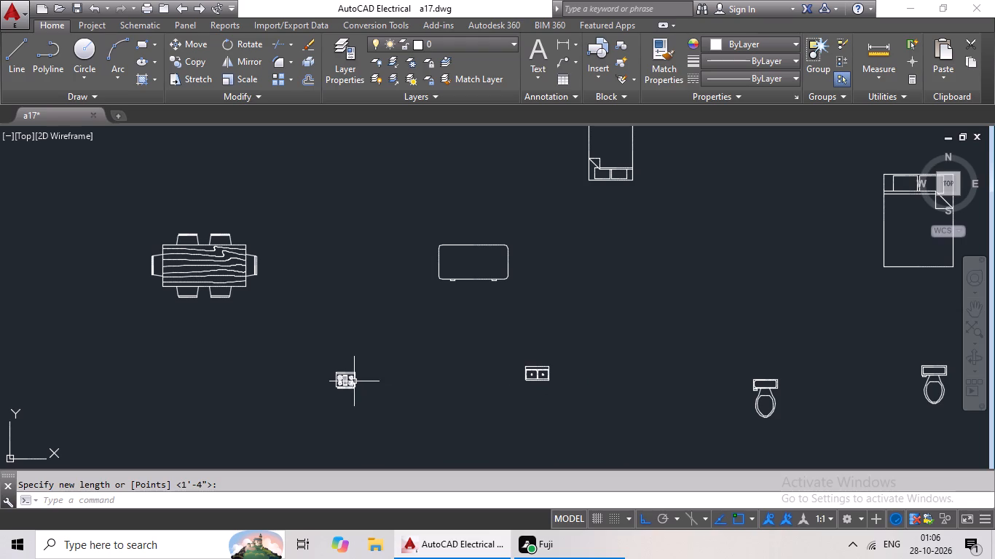
Copy the resized stove into the small left kitchen of the green plan's second row, near the lower wall beside the window.
click(353, 381)
key(ctrl+c)
key(ctrl+v)
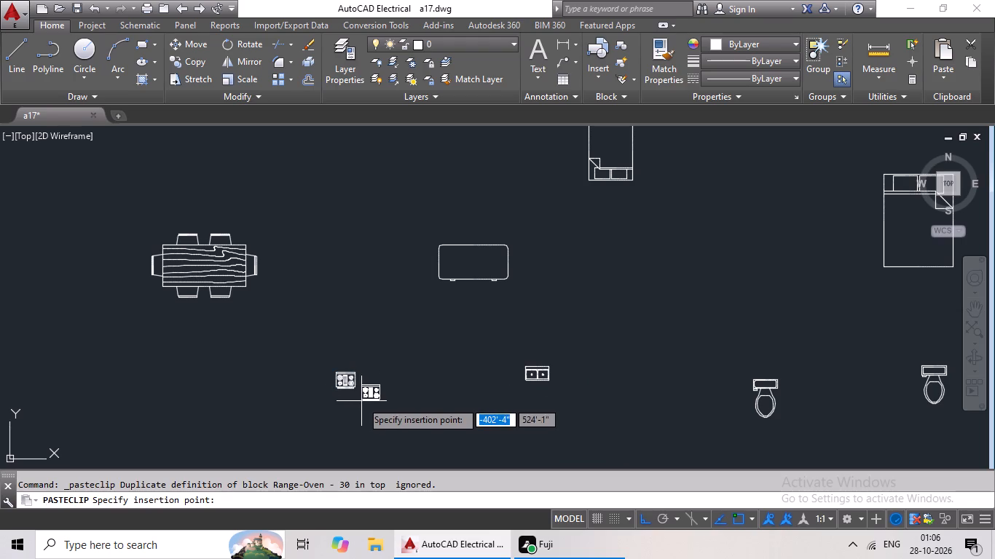
scroll(361, 401, down, 2)
middle_drag(303, 389, 664, 451)
middle_drag(493, 337, 512, 492)
middle_drag(390, 360, 439, 440)
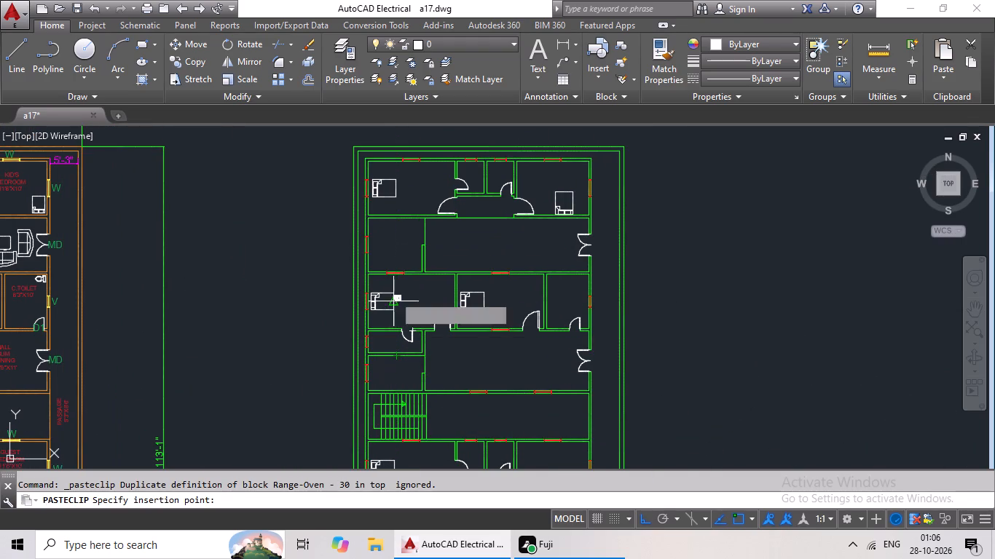
scroll(401, 255, up, 4)
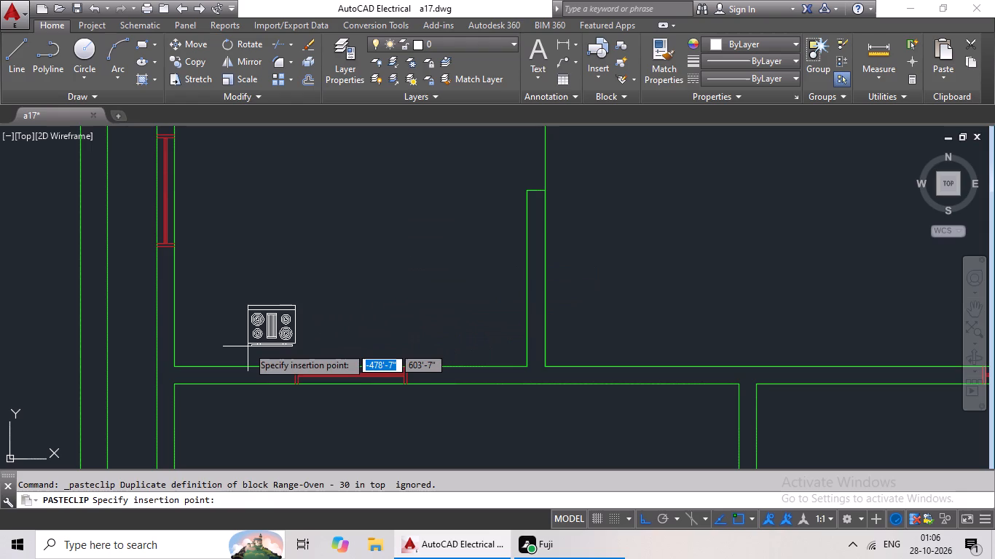
click(248, 346)
Copy the resized double sink into the same second-row kitchen, beside the stove along the lower wall.
scroll(548, 333, down, 3)
middle_drag(723, 380, 476, 309)
scroll(480, 318, down, 2)
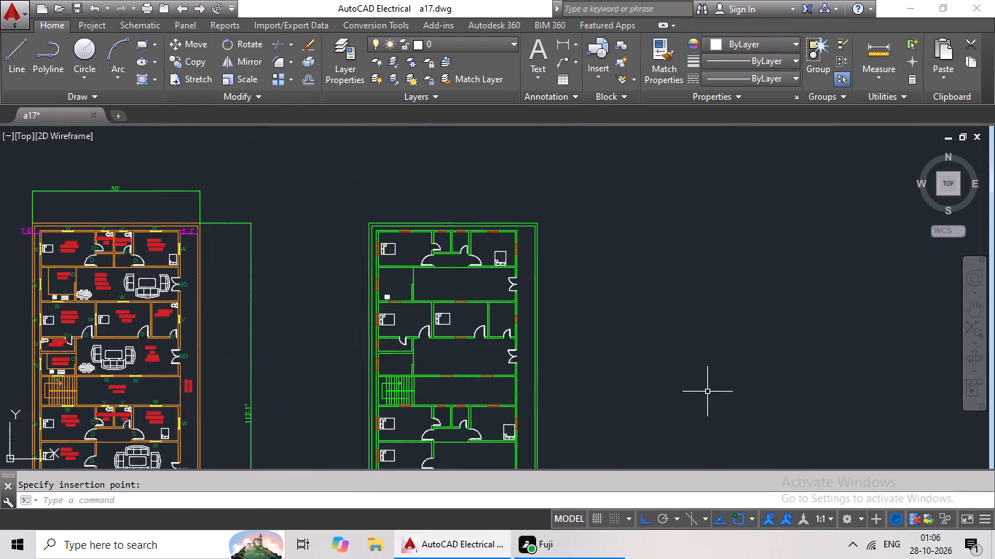
middle_drag(704, 389, 393, 277)
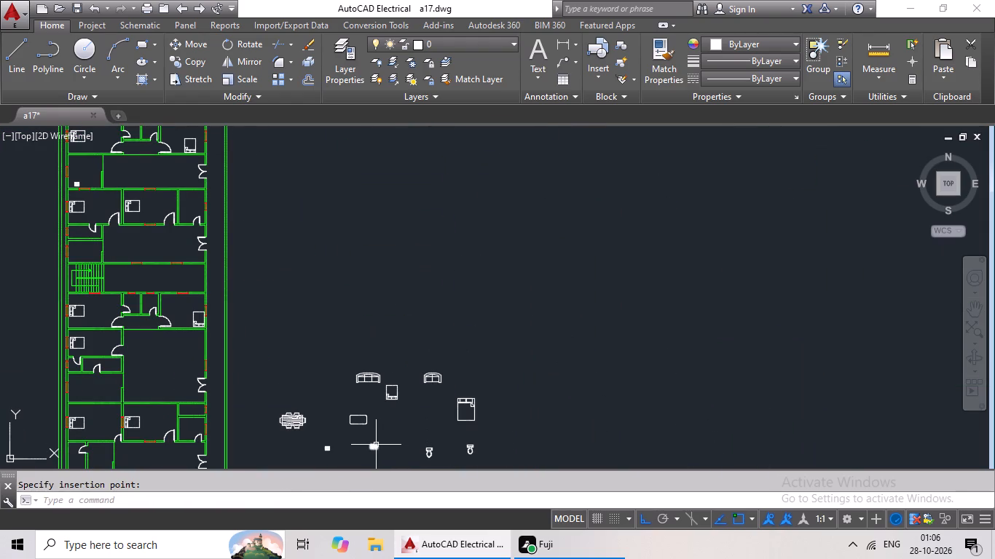
click(376, 445)
key(ctrl+c)
key(ctrl+v)
middle_drag(369, 421, 460, 416)
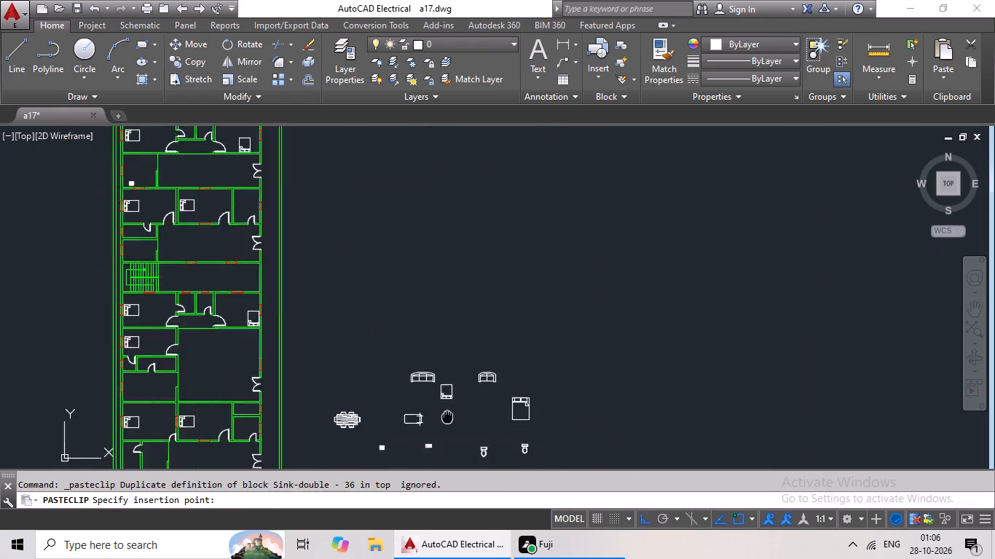
middle_drag(460, 416, 697, 400)
middle_drag(440, 144, 481, 255)
scroll(464, 285, up, 5)
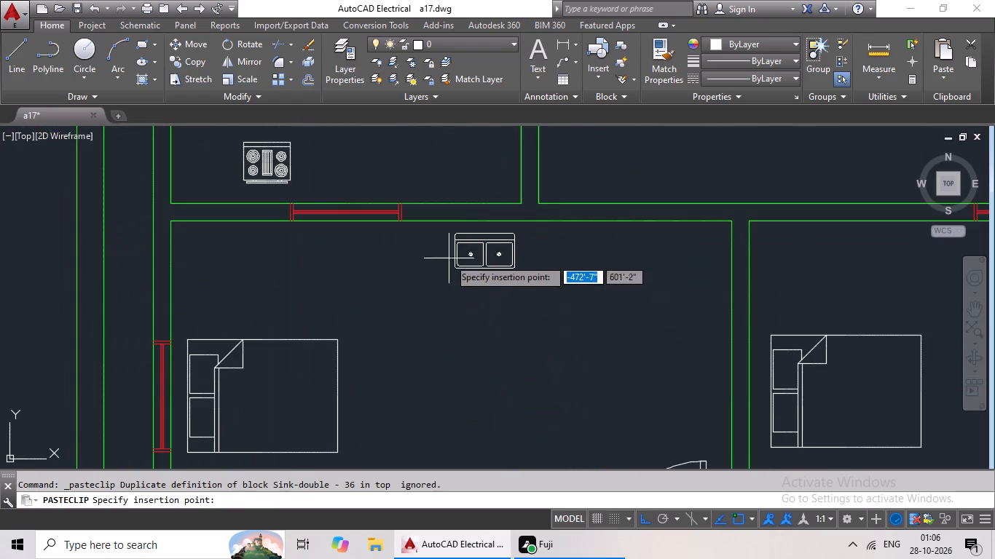
click(355, 183)
Copy the stove into the small kitchen directly above the staircase, near its lower wall.
scroll(488, 203, down, 3)
middle_drag(495, 239, 499, 193)
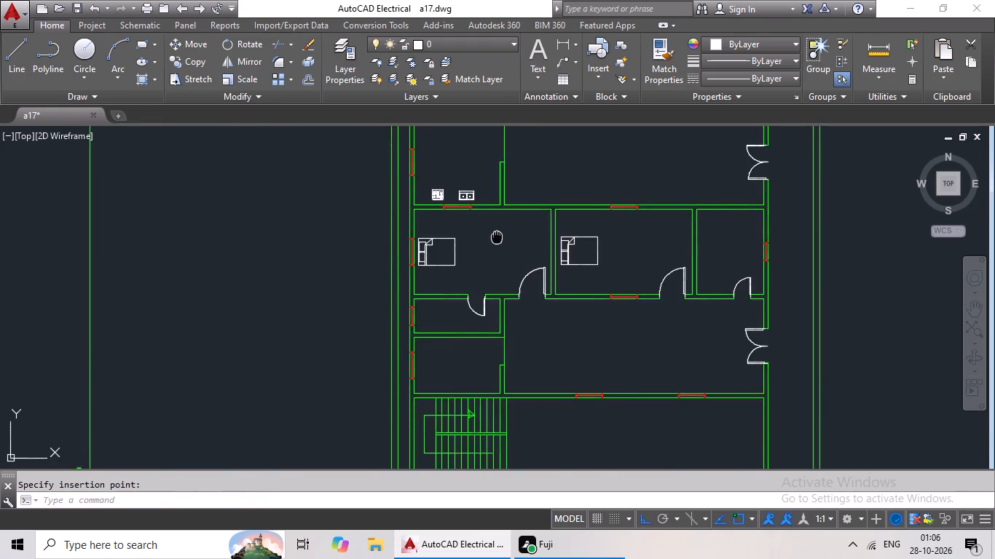
middle_drag(499, 193, 499, 177)
middle_drag(539, 243, 511, 195)
middle_drag(505, 179, 496, 147)
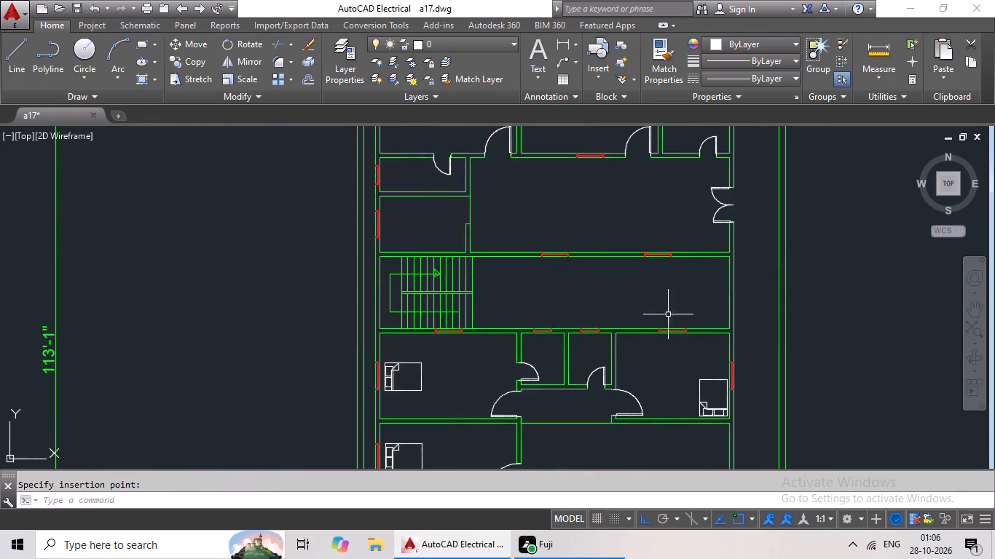
scroll(668, 315, down, 1)
middle_drag(738, 353, 485, 132)
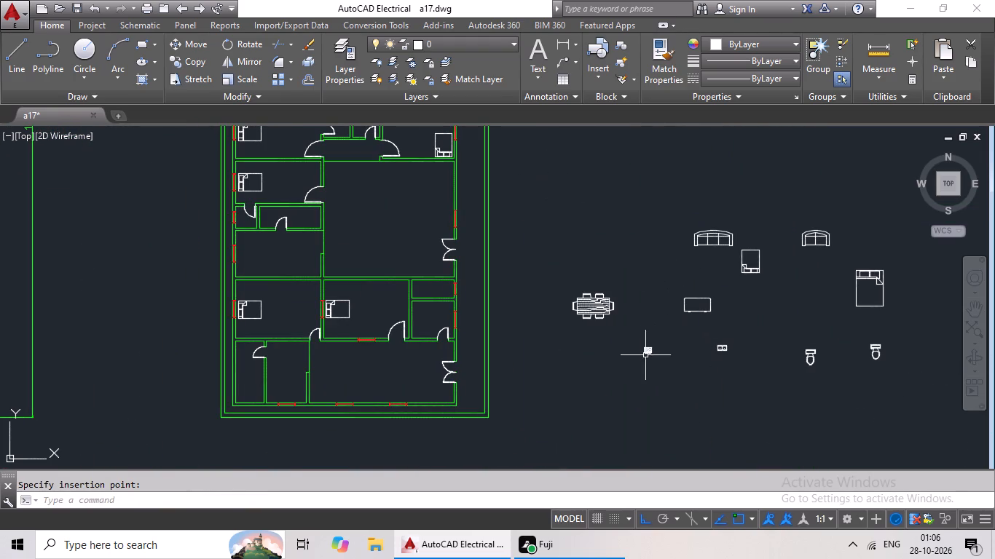
click(650, 354)
key(ctrl+c)
key(ctrl+v)
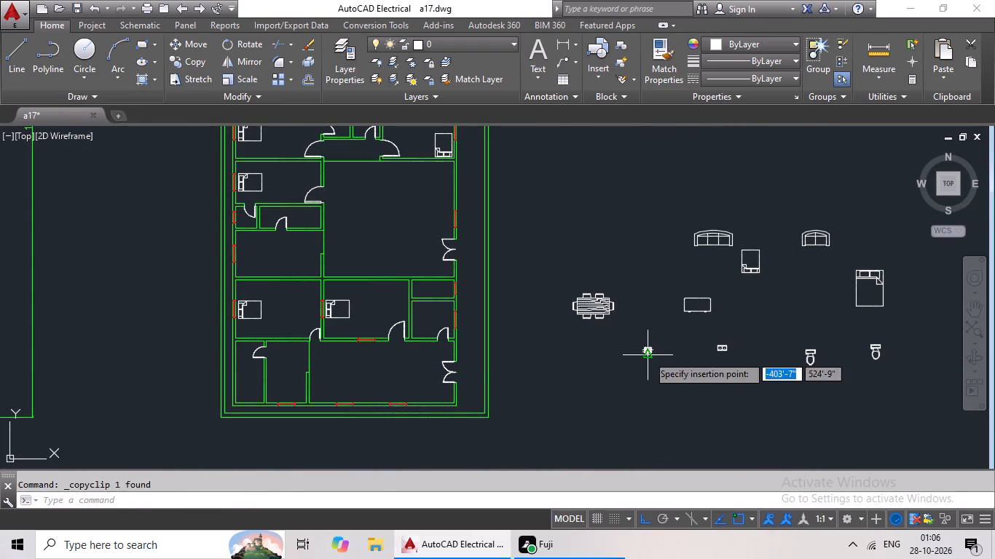
middle_drag(422, 341, 602, 458)
middle_drag(649, 467, 667, 480)
middle_drag(554, 288, 602, 405)
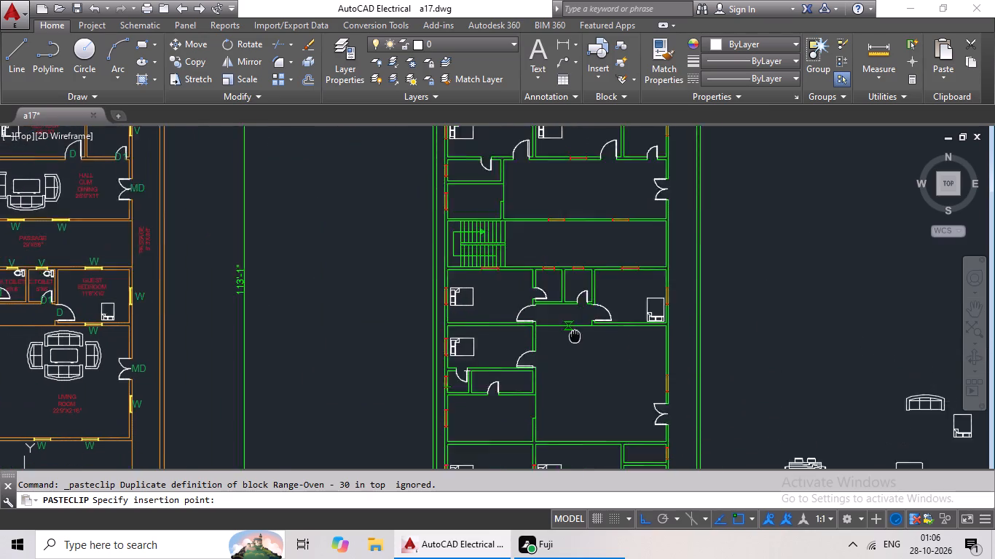
middle_drag(602, 405, 602, 405)
scroll(514, 301, up, 4)
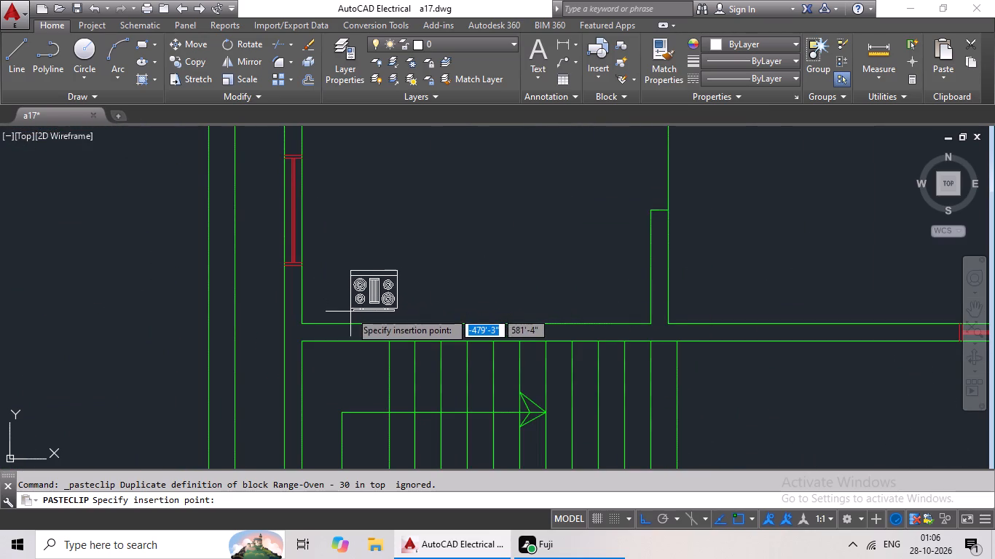
click(350, 312)
Copy the double sink into the kitchen above the staircase, beside the stove.
scroll(645, 296, down, 4)
middle_drag(691, 346, 350, 153)
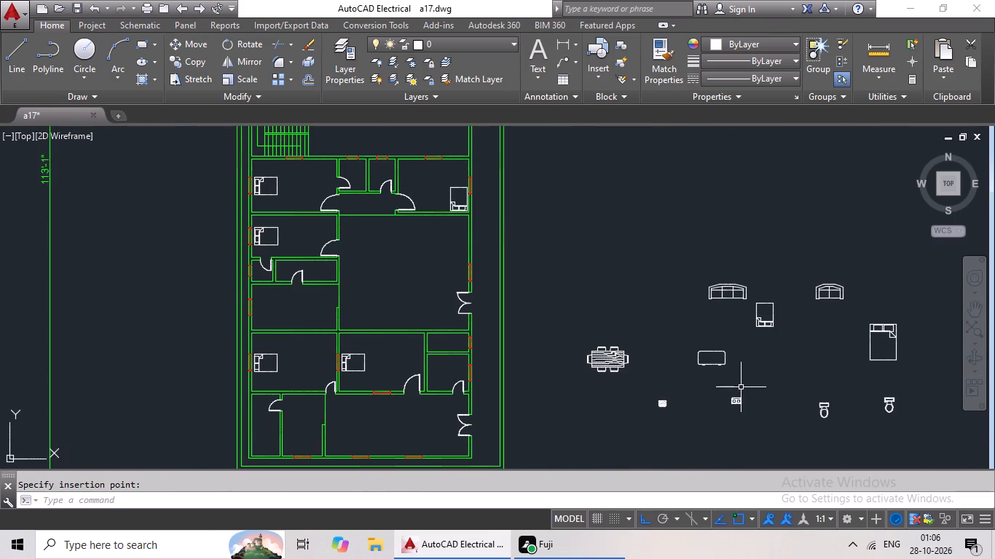
click(735, 400)
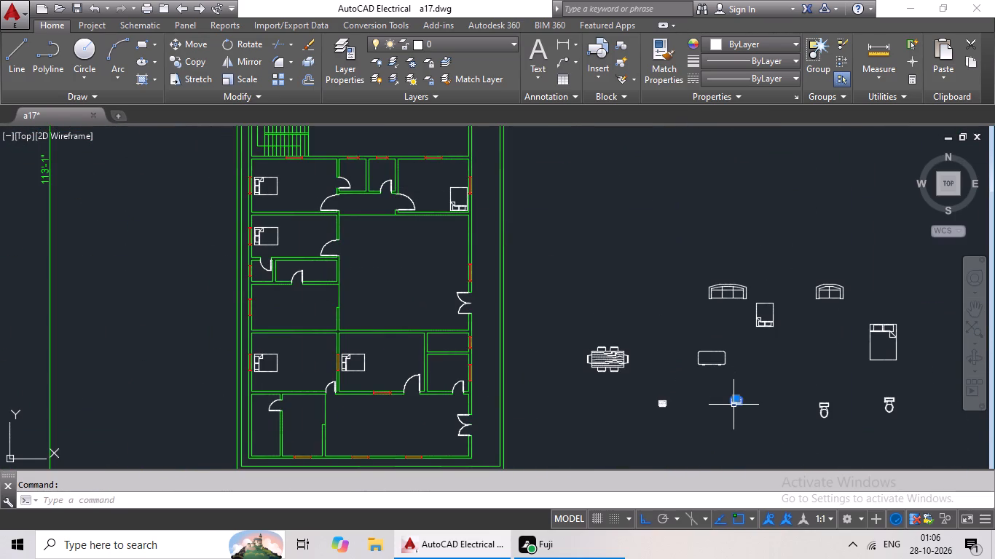
key(ctrl+c)
key(ctrl+v)
middle_drag(316, 232, 366, 350)
scroll(330, 219, up, 4)
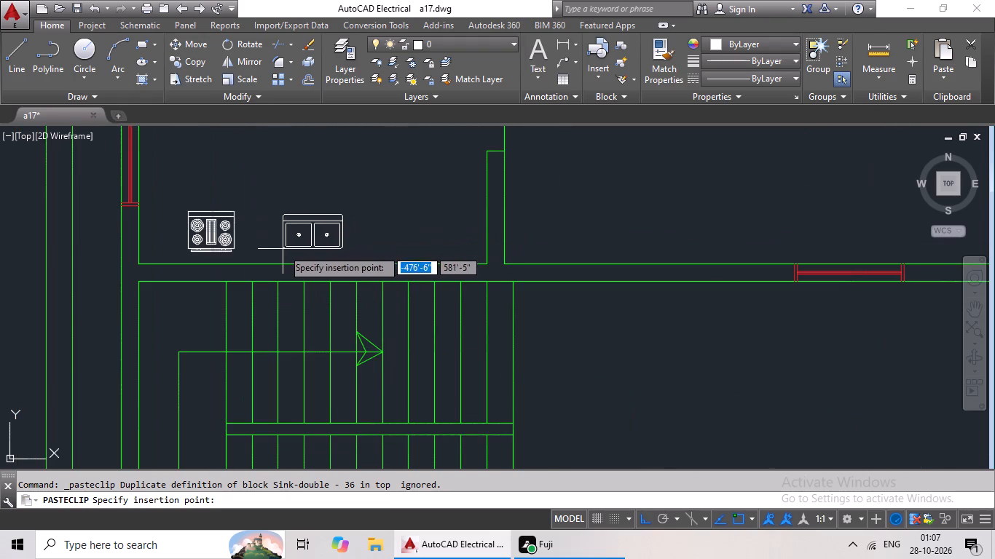
click(280, 251)
Copy the stove into the kitchen beside the large lower hall, near the wall shared with the bedroom below.
scroll(454, 234, down, 3)
middle_drag(500, 277, 508, 209)
scroll(507, 225, down, 1)
middle_drag(511, 235, 463, 236)
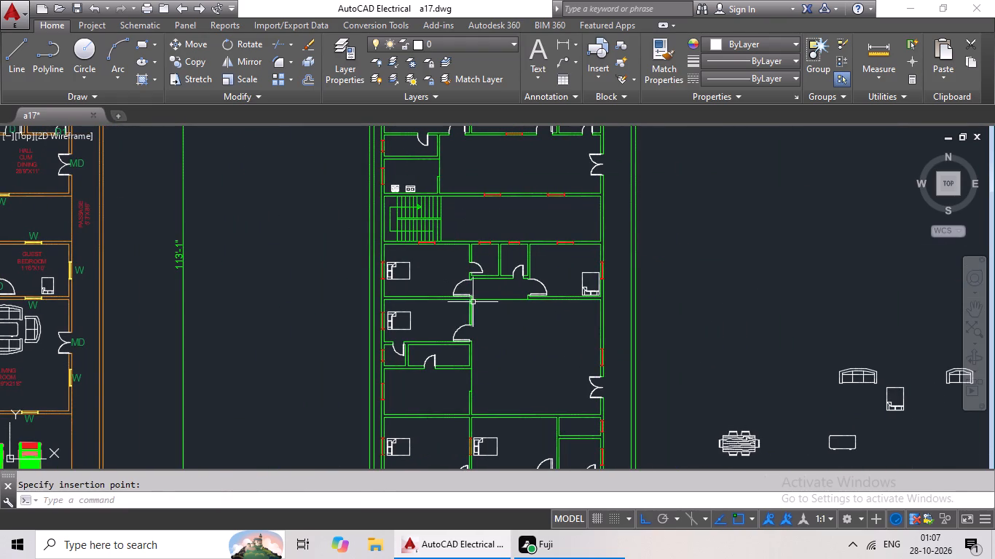
middle_drag(462, 293, 457, 347)
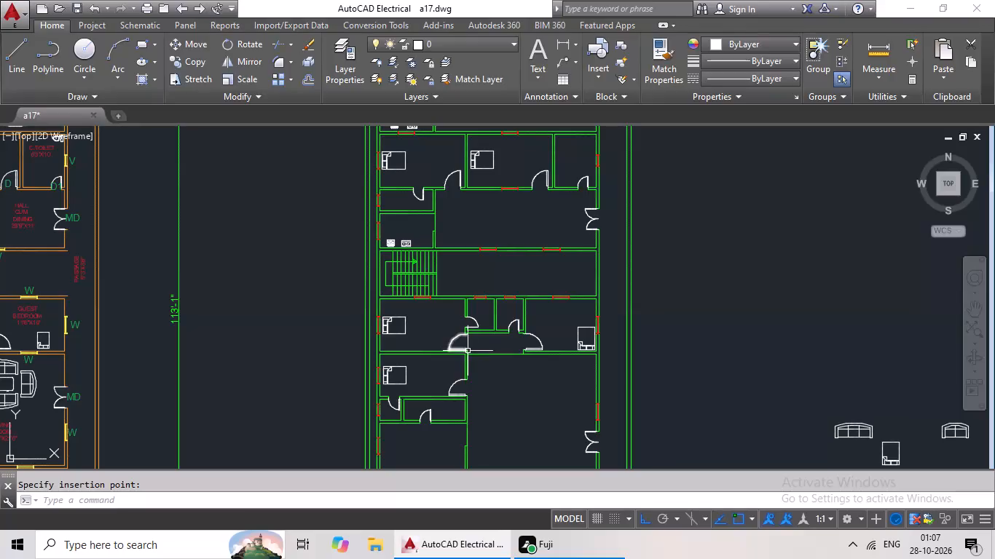
middle_drag(471, 338, 479, 282)
middle_drag(506, 332, 510, 252)
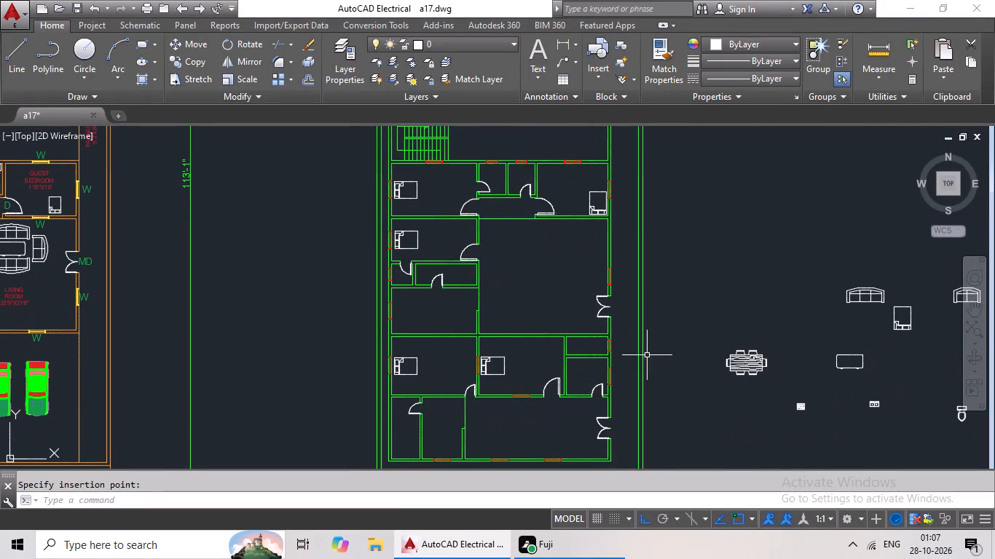
middle_drag(570, 297, 562, 292)
middle_drag(692, 365, 606, 290)
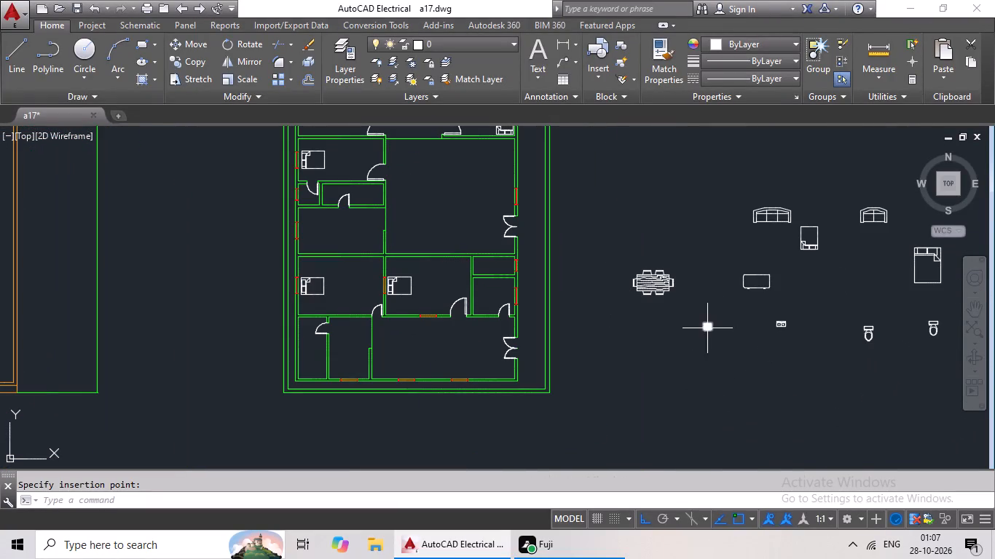
click(707, 328)
key(ctrl+c)
key(ctrl+v)
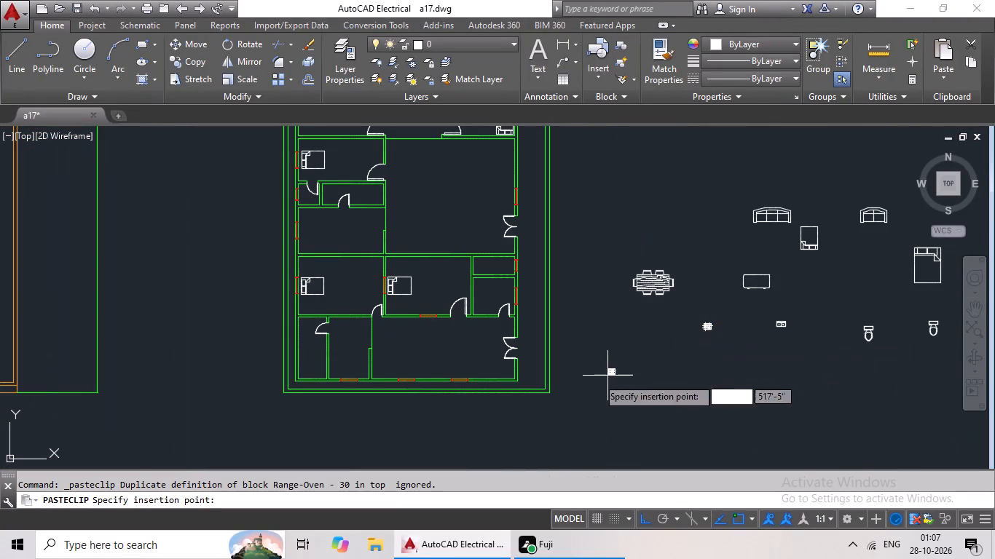
middle_drag(563, 375, 650, 364)
middle_drag(404, 238, 418, 267)
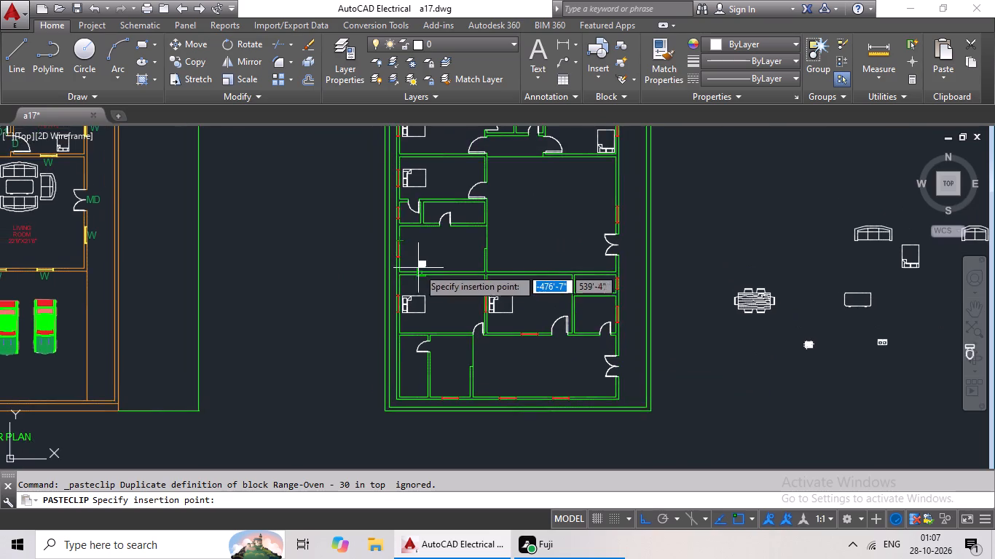
scroll(425, 269, up, 4)
click(347, 271)
Copy the double sink into the kitchen beside the large lower hall, next to the stove.
scroll(736, 346, down, 3)
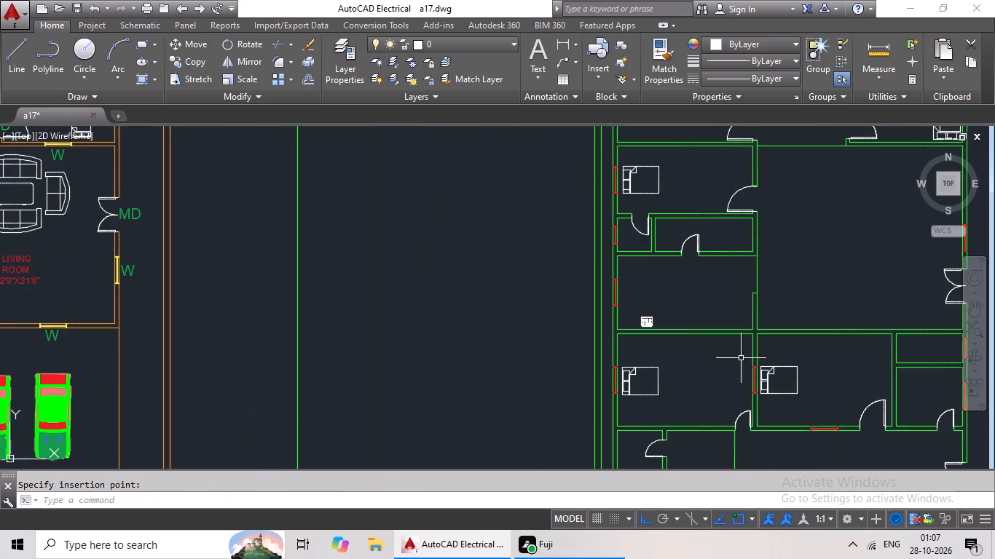
middle_drag(902, 403, 452, 274)
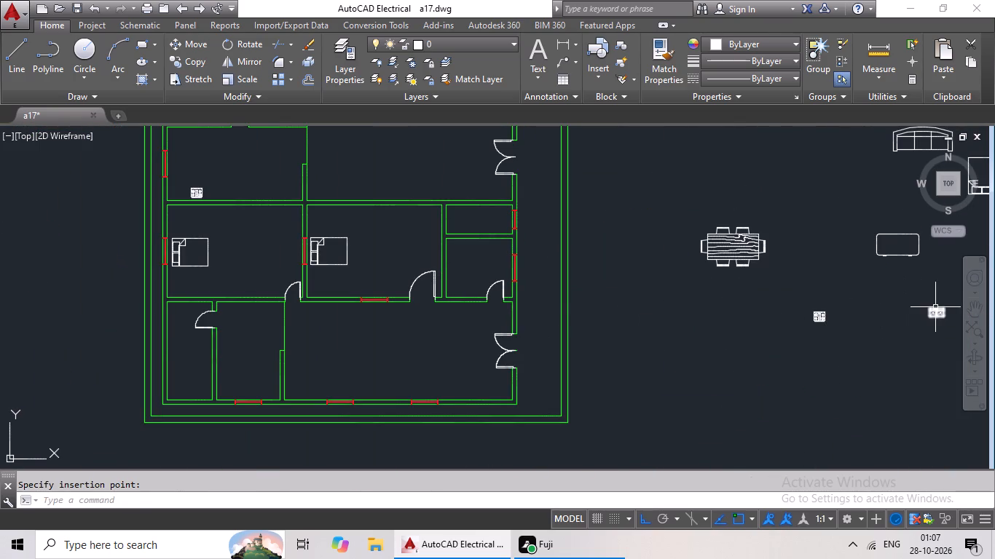
click(936, 307)
key(ctrl+c)
key(ctrl+v)
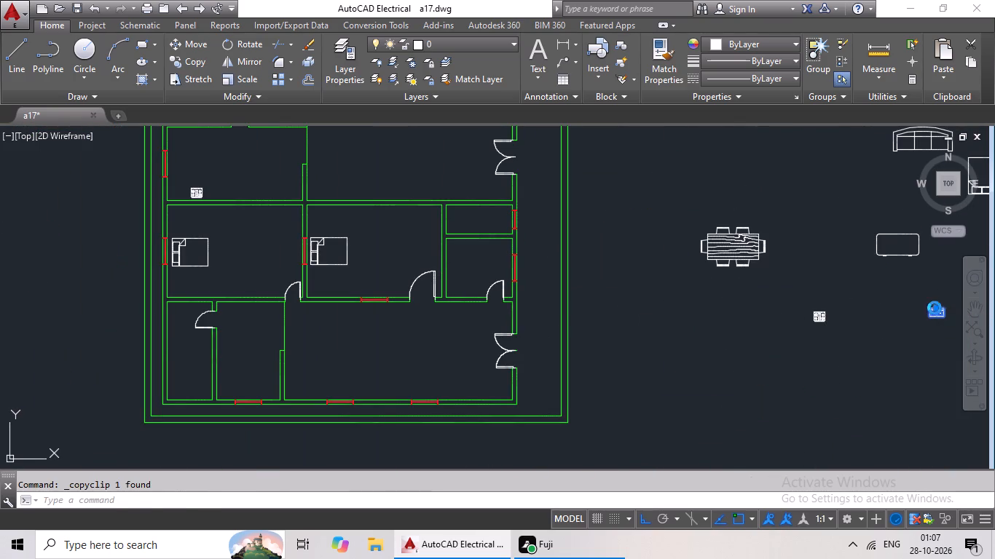
middle_drag(667, 315, 854, 406)
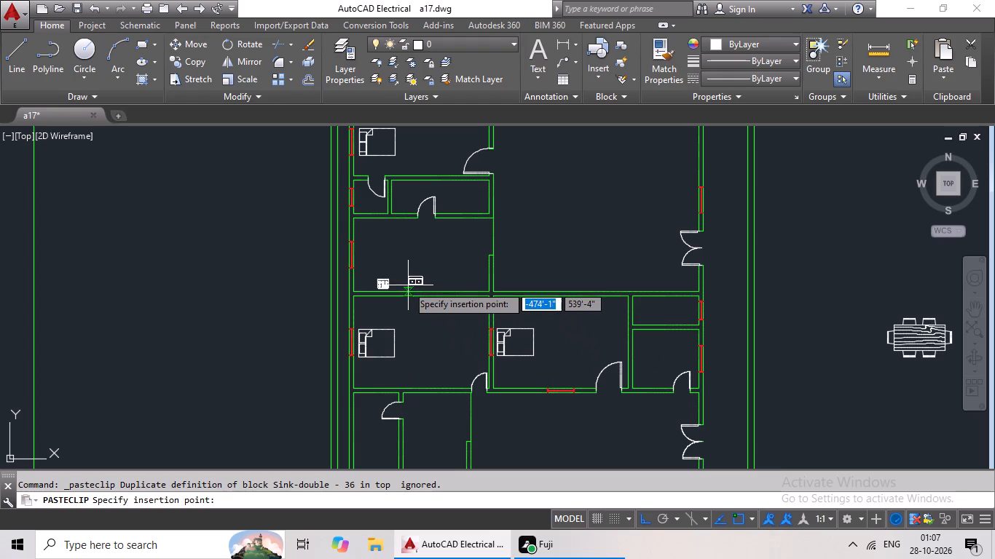
click(402, 288)
Move the double sink in the kitchen beside the large lower hall off the bottom wall and closer to the stove, with Ortho off.
click(414, 285)
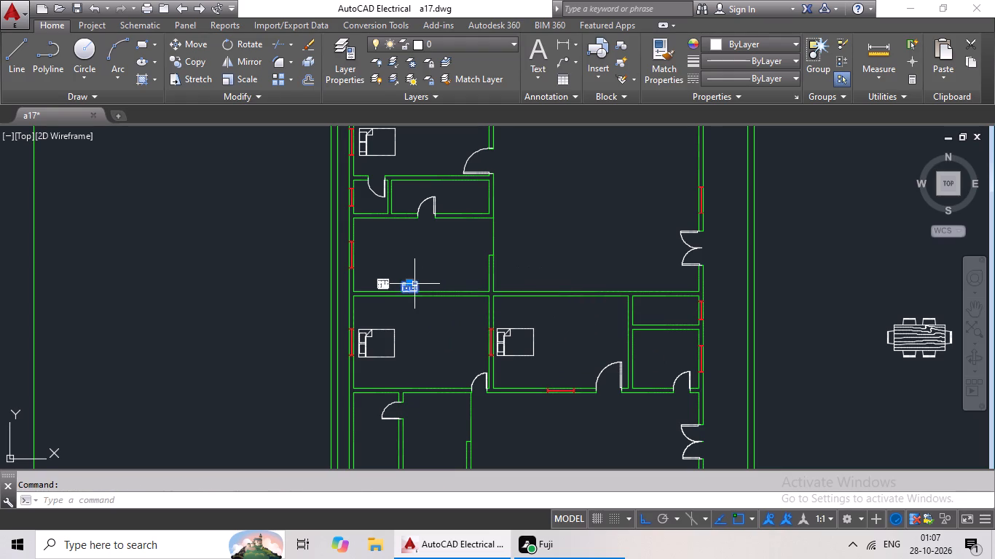
click(204, 46)
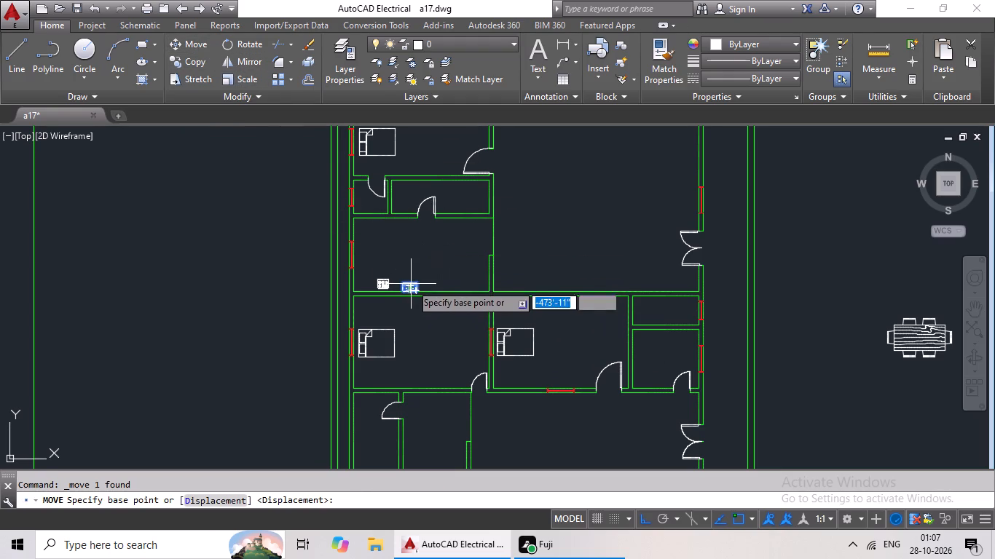
drag(411, 284, 413, 270)
scroll(401, 279, up, 3)
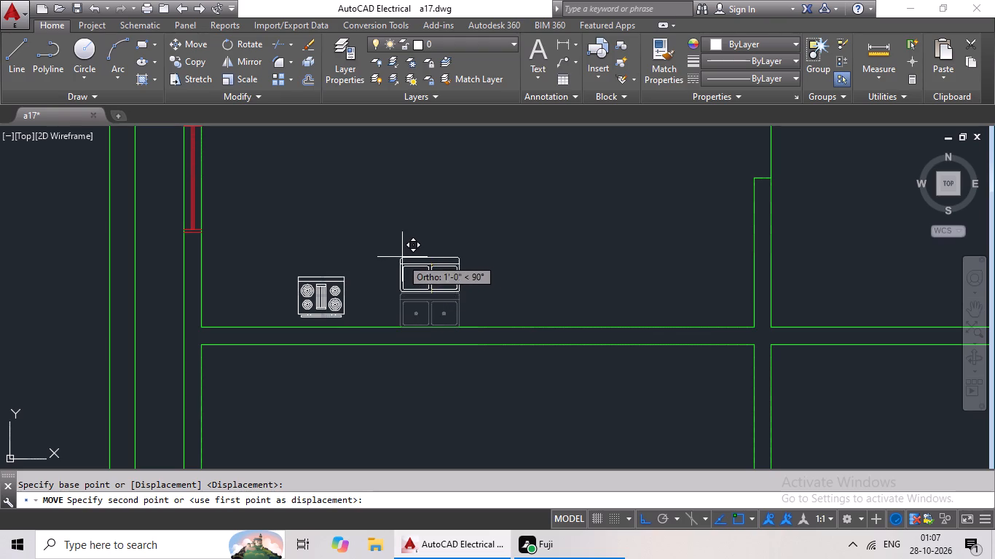
click(414, 237)
click(428, 258)
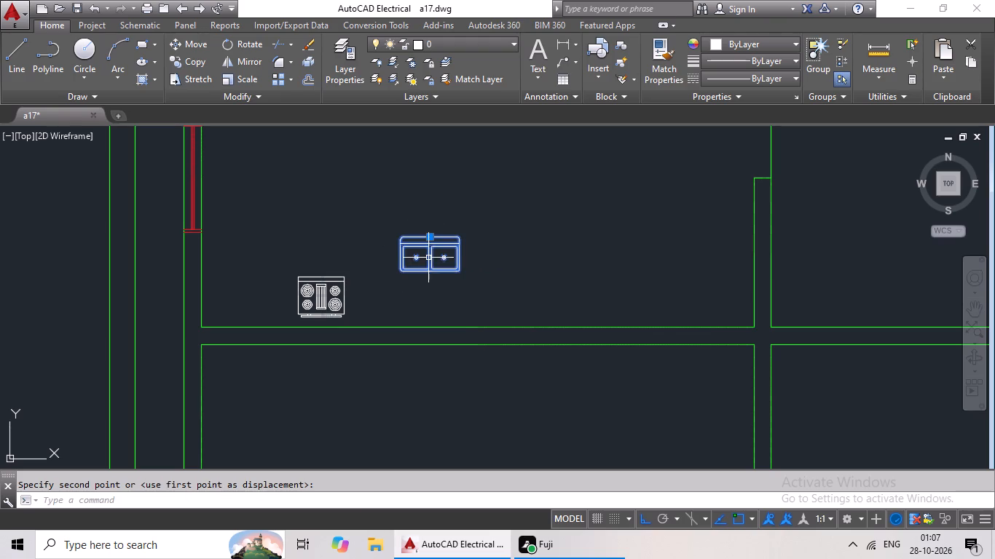
click(646, 517)
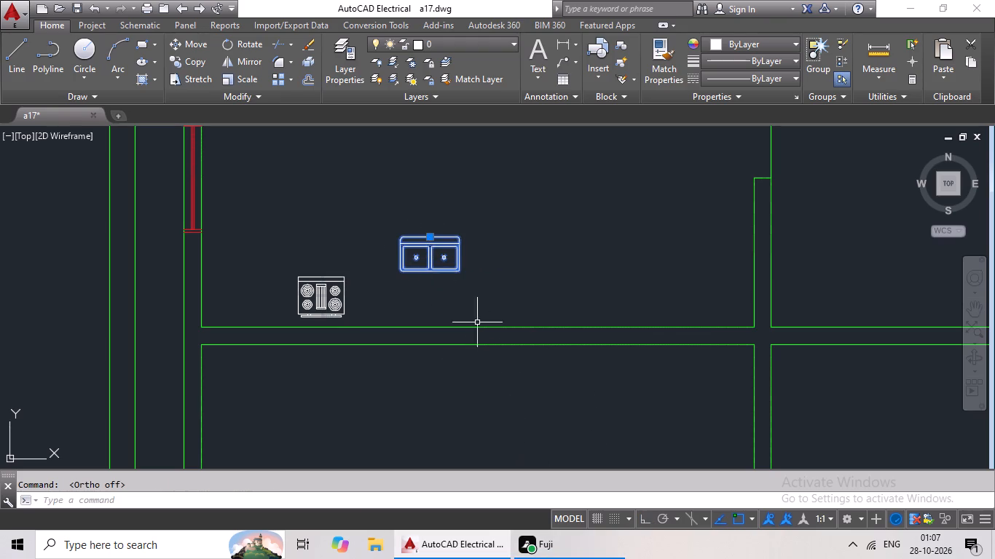
click(186, 39)
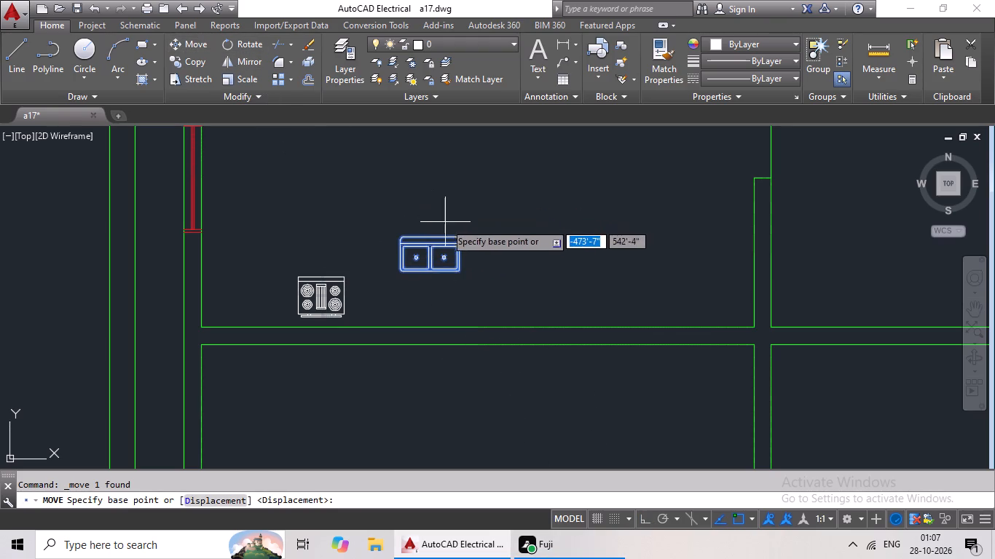
drag(438, 246, 430, 250)
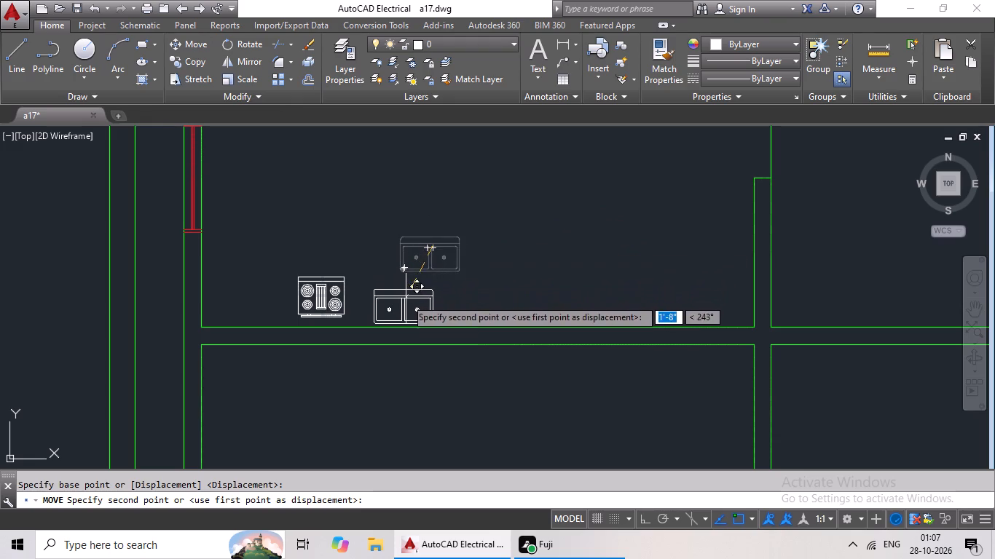
click(436, 291)
Copy the stove into the small kitchen at the bottom of the plan, in its lower-left corner near the window.
scroll(565, 298, down, 2)
middle_drag(563, 319, 563, 303)
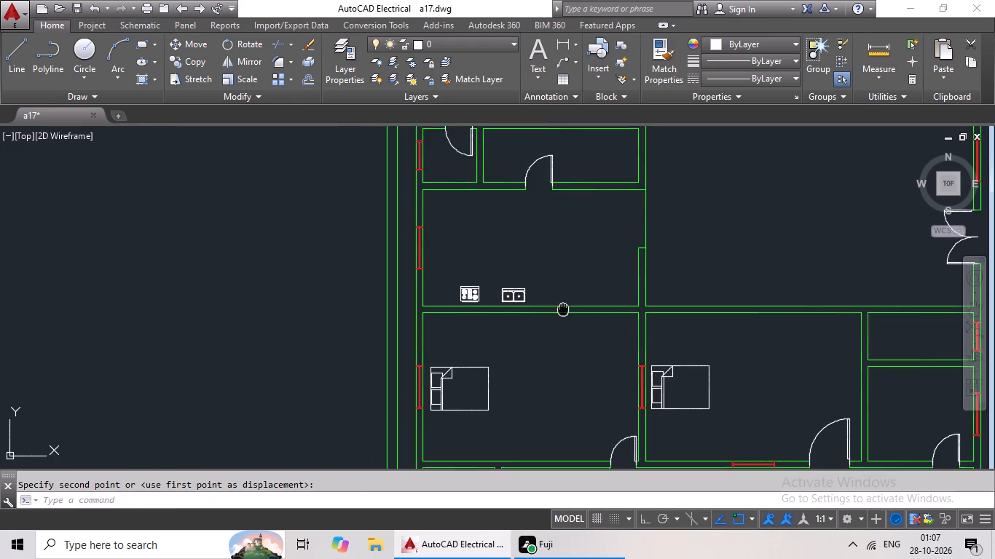
middle_drag(563, 303, 556, 265)
scroll(560, 328, down, 1)
middle_drag(533, 266, 522, 237)
middle_drag(610, 368, 538, 322)
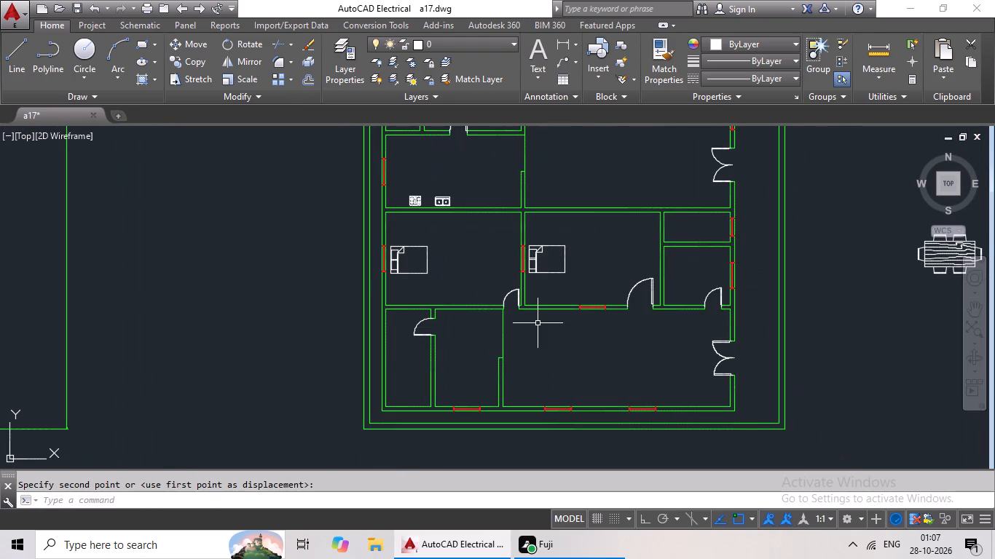
middle_drag(639, 339, 363, 288)
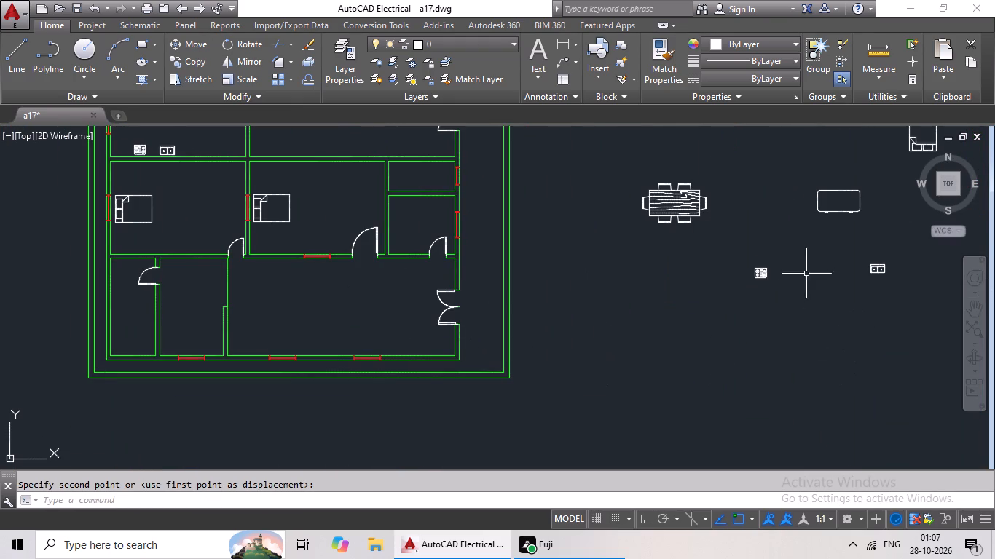
click(758, 268)
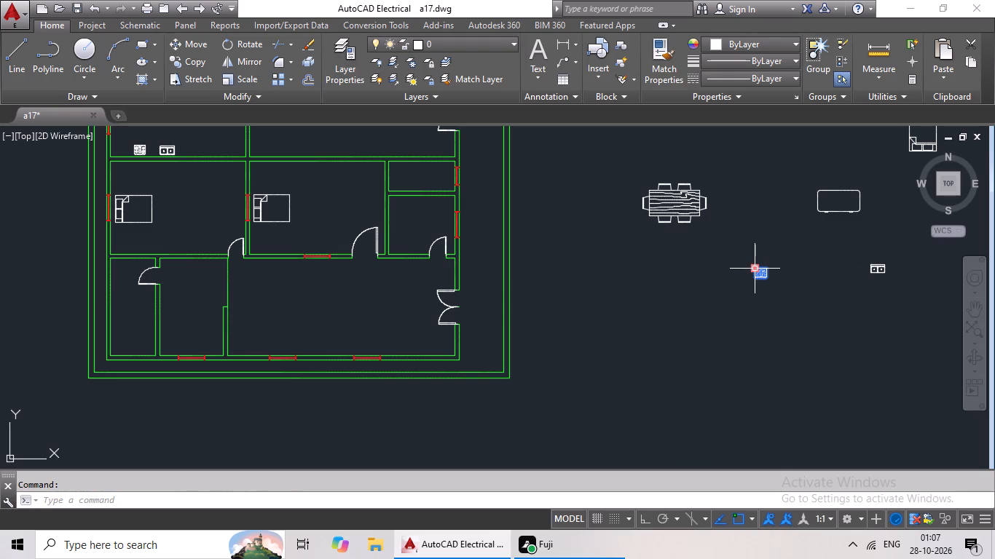
key(ctrl+c)
key(ctrl+v)
scroll(193, 353, up, 3)
click(75, 354)
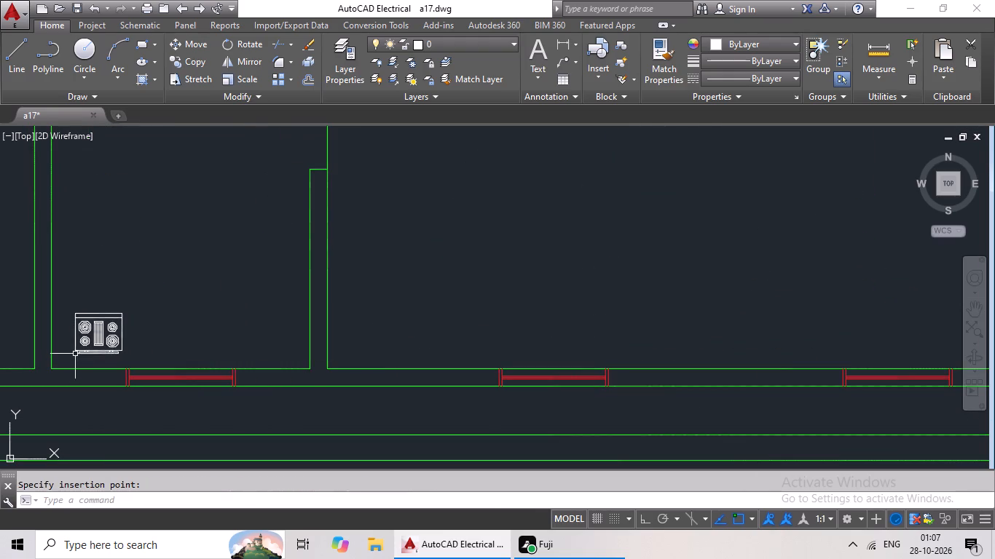
Copy the double sink into the bottom kitchen, beside the stove and just above the window.
scroll(377, 307, down, 3)
middle_drag(436, 331, 315, 349)
click(897, 254)
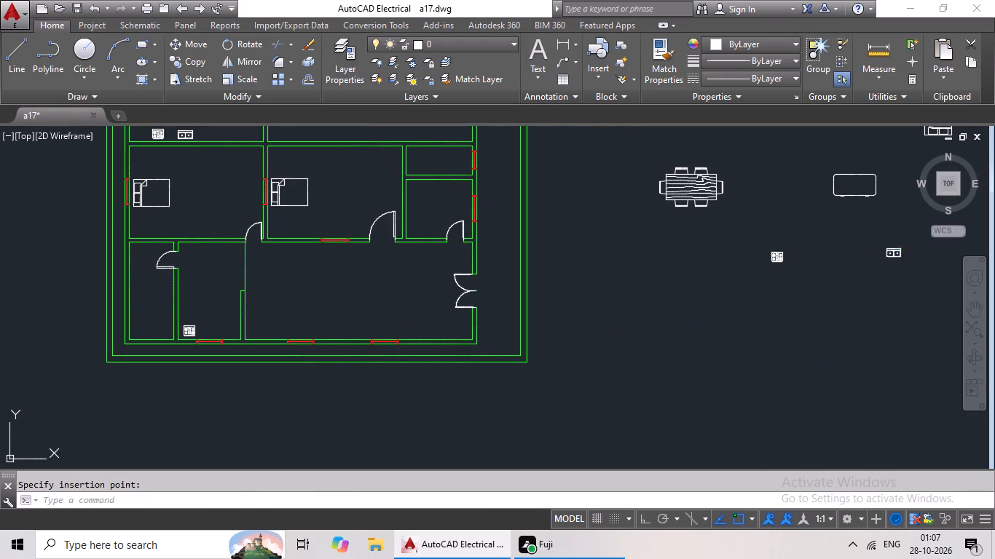
key(ctrl+c)
key(ctrl+v)
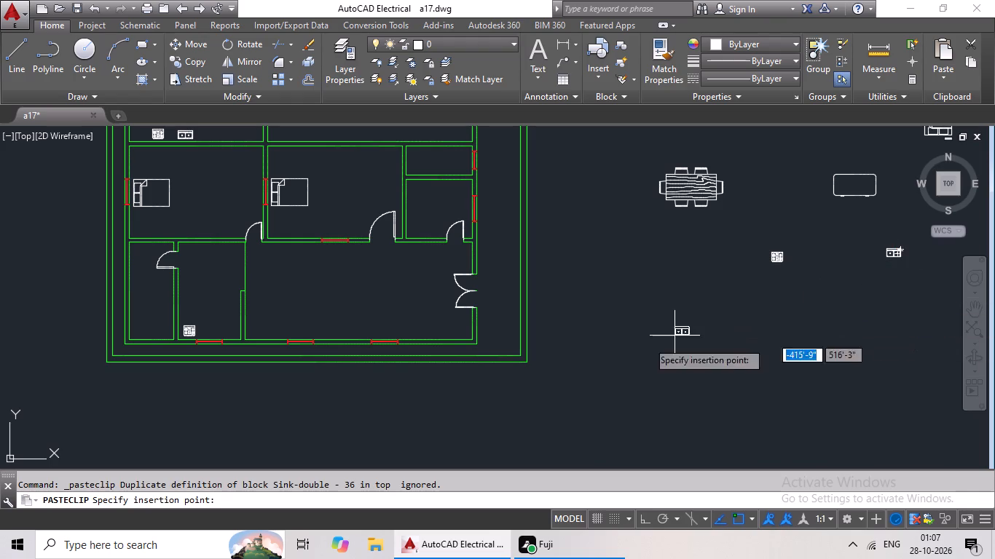
scroll(232, 327, up, 3)
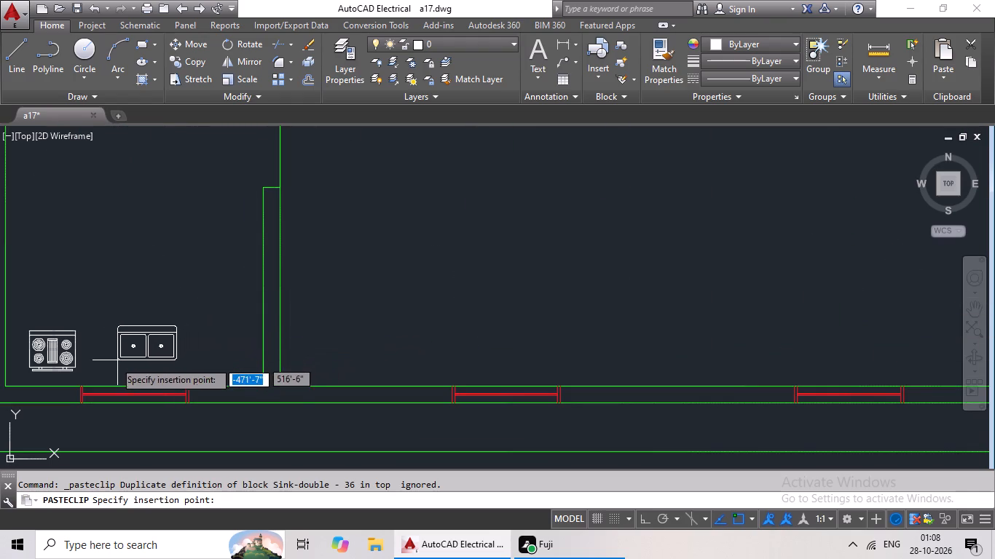
click(105, 373)
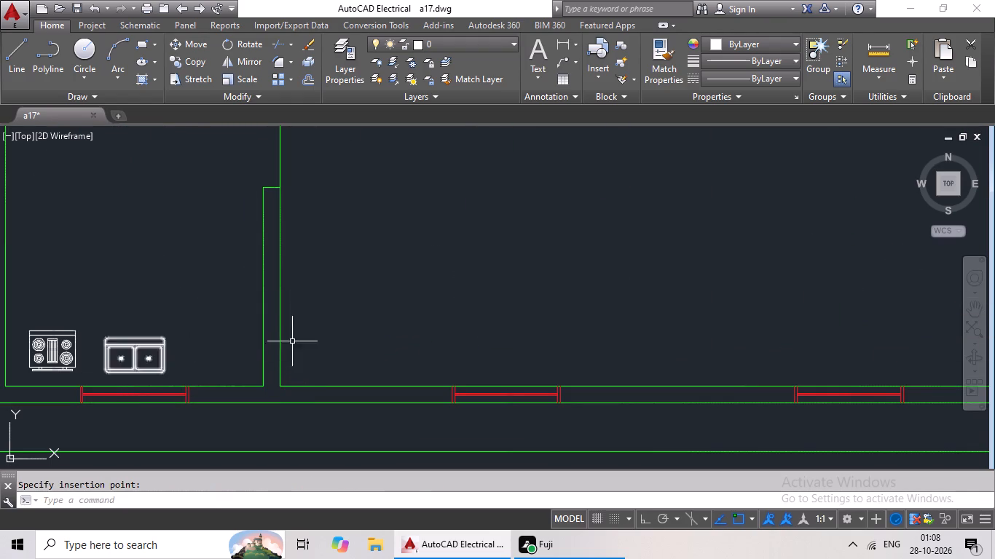
Rotate the toilet block nearest the spare double sink a quarter turn clockwise, so its tank is on the right.
scroll(358, 328, down, 5)
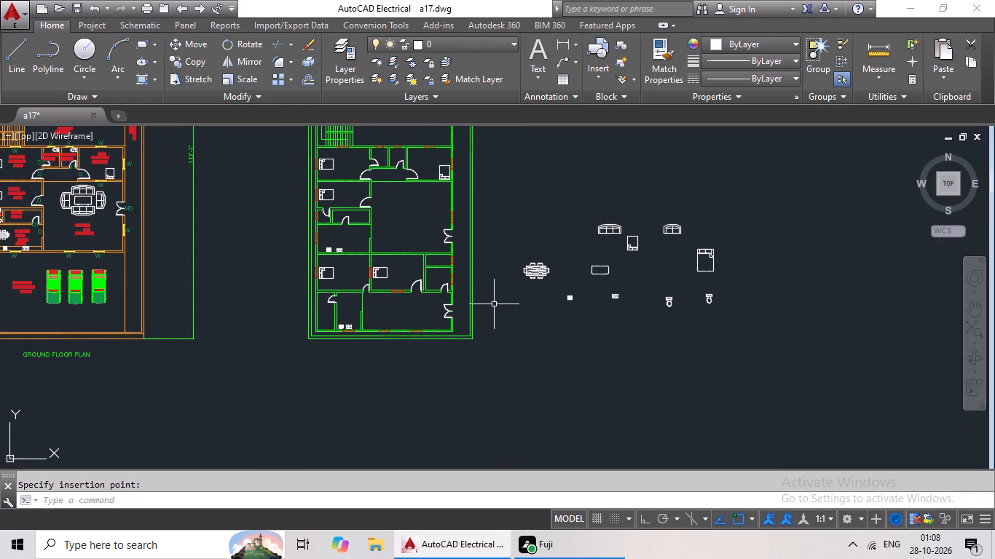
scroll(499, 300, down, 1)
scroll(606, 295, up, 5)
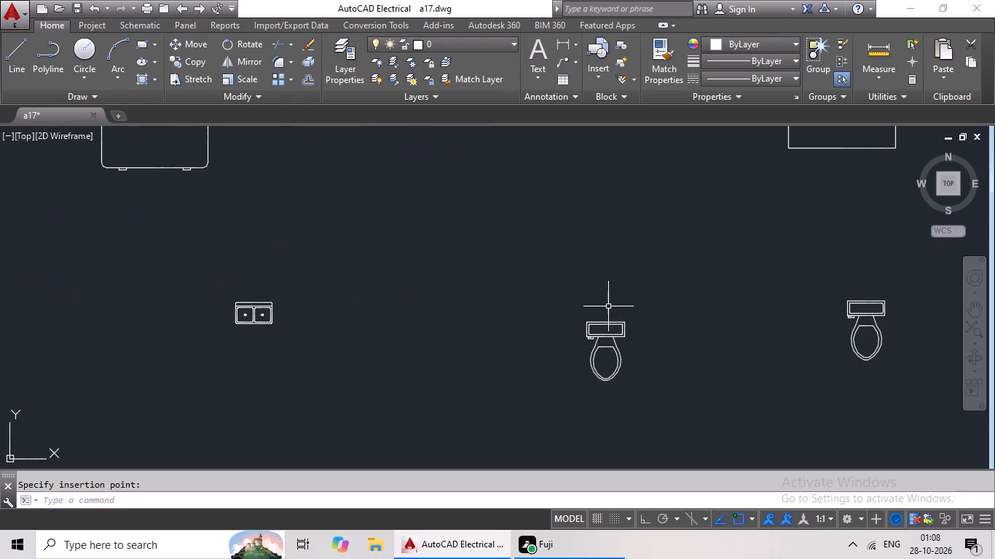
scroll(624, 330, up, 1)
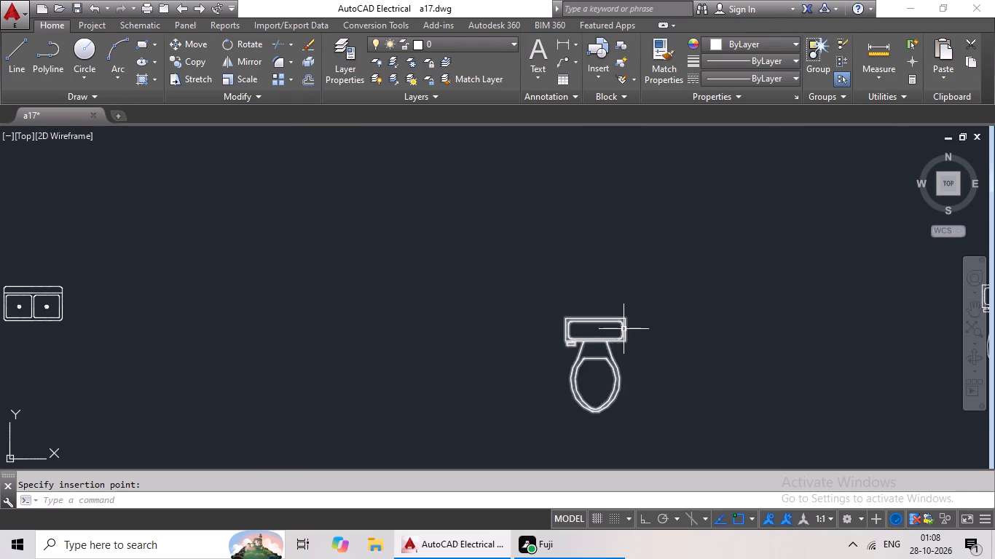
click(624, 328)
click(229, 44)
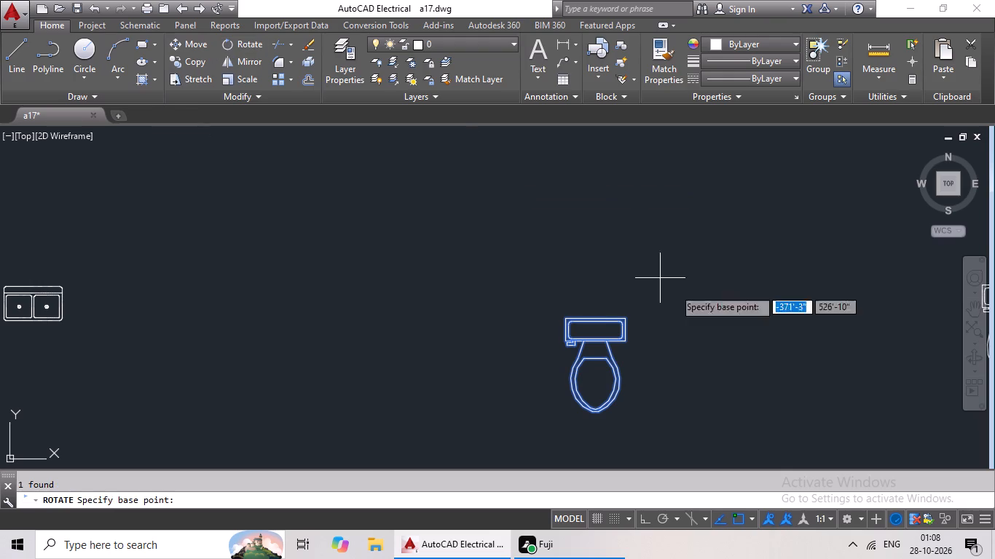
drag(626, 319, 629, 330)
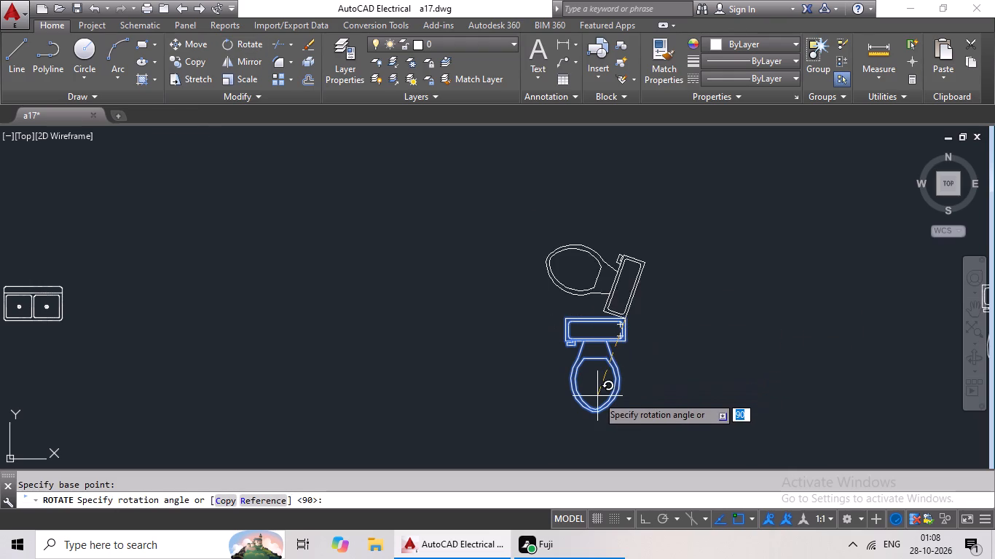
click(625, 427)
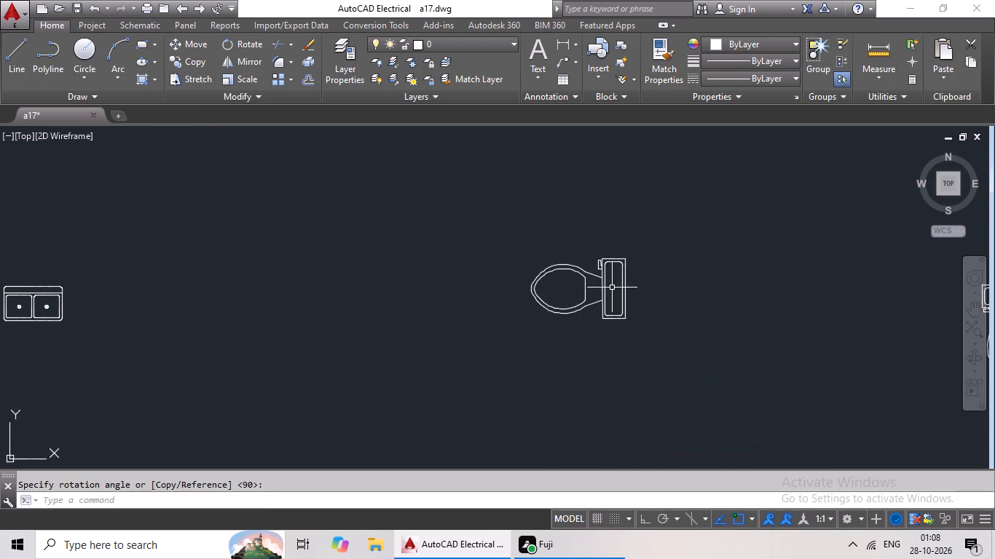
Scale the rotated toilet by reference from its bowl tip, reducing it to a little over half its length.
click(602, 285)
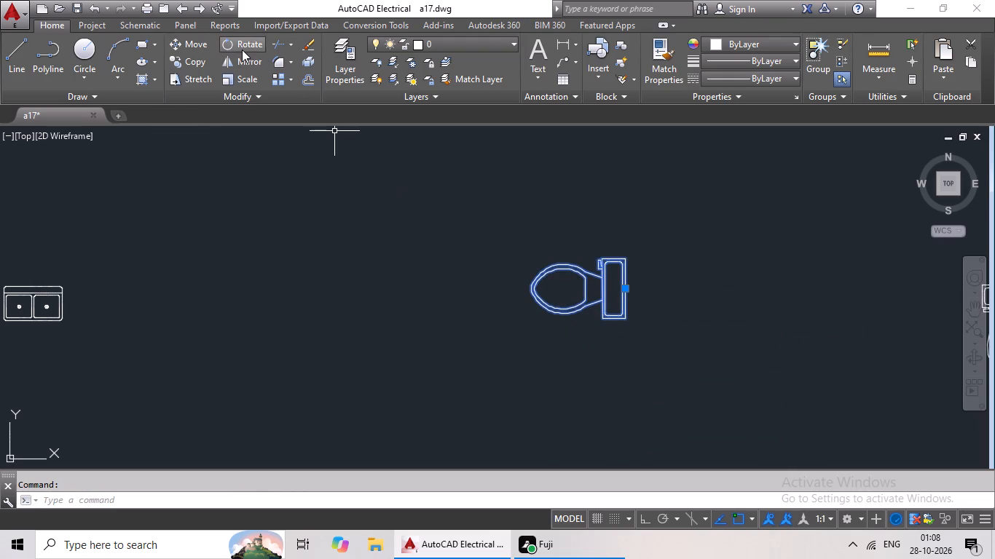
click(237, 77)
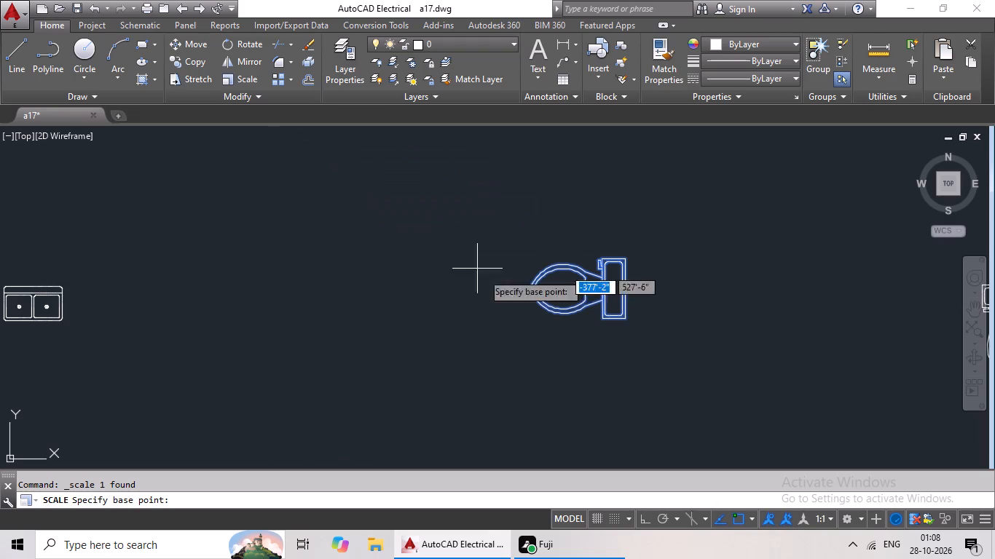
click(532, 288)
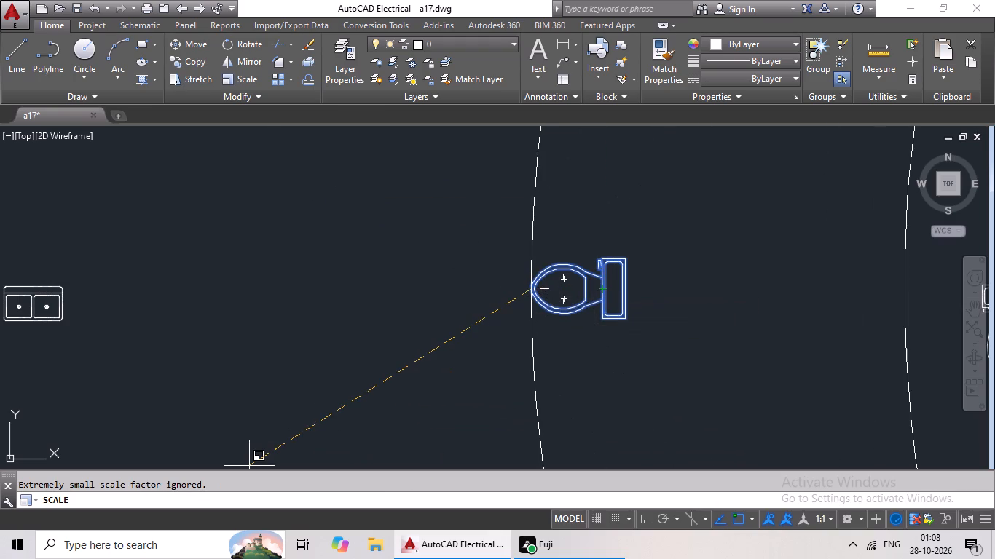
key(r)
key(space)
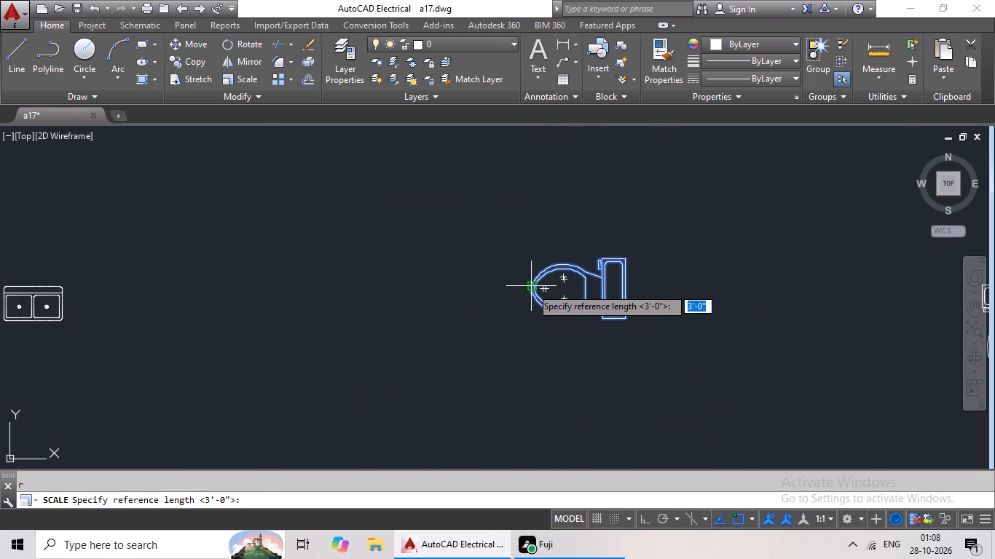
click(531, 288)
click(629, 283)
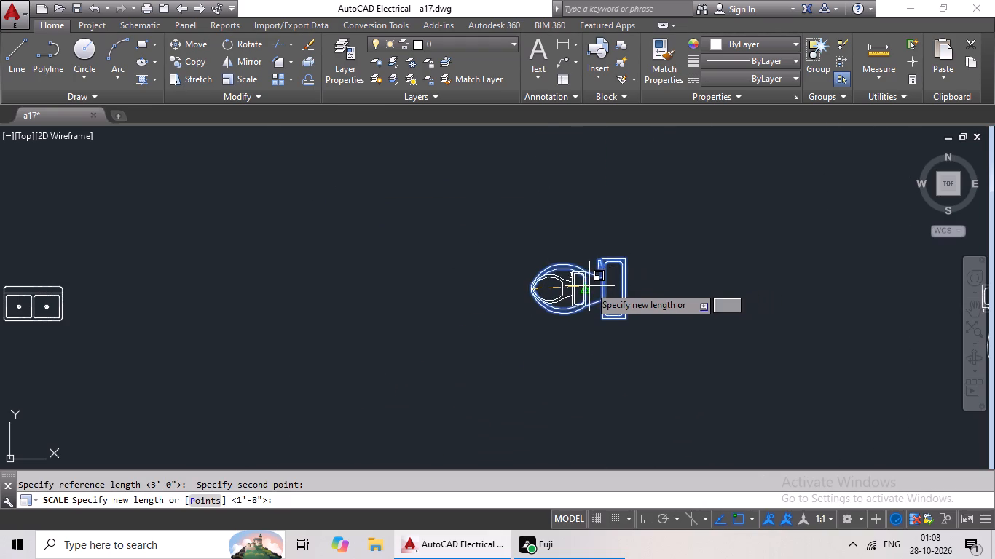
click(589, 286)
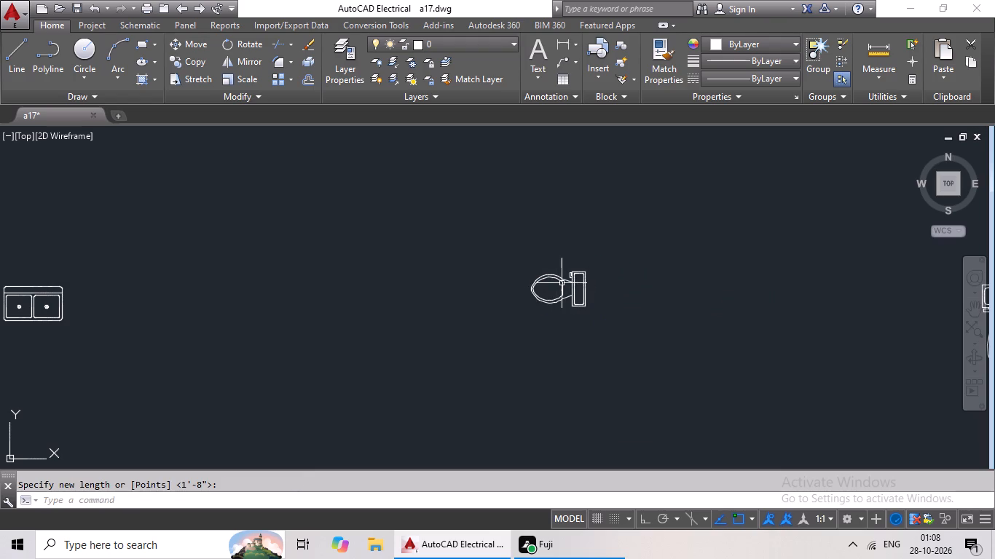
Copy the reduced toilet into the left one of the two adjoining top bathrooms, in its upper-right corner.
click(562, 283)
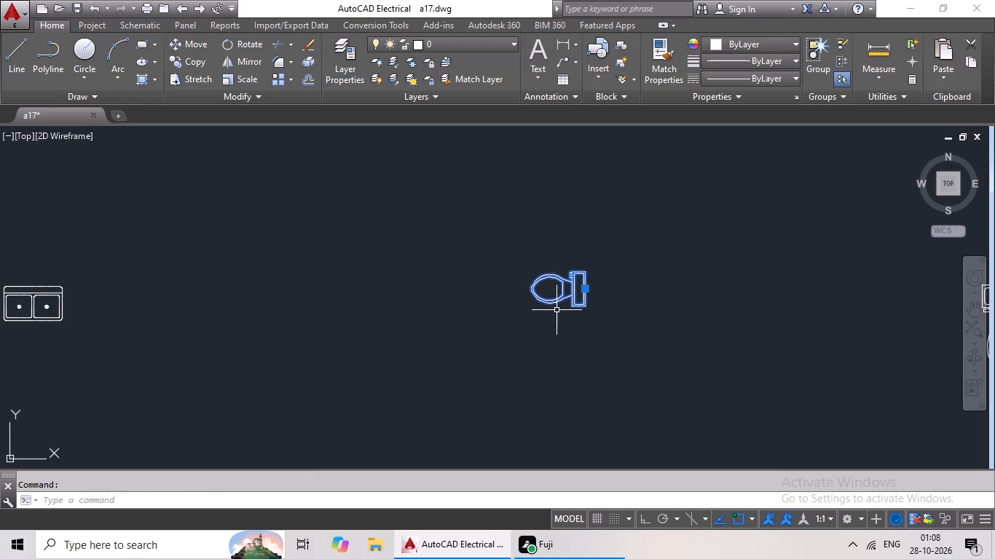
key(ctrl+c)
key(ctrl+v)
scroll(554, 317, down, 1)
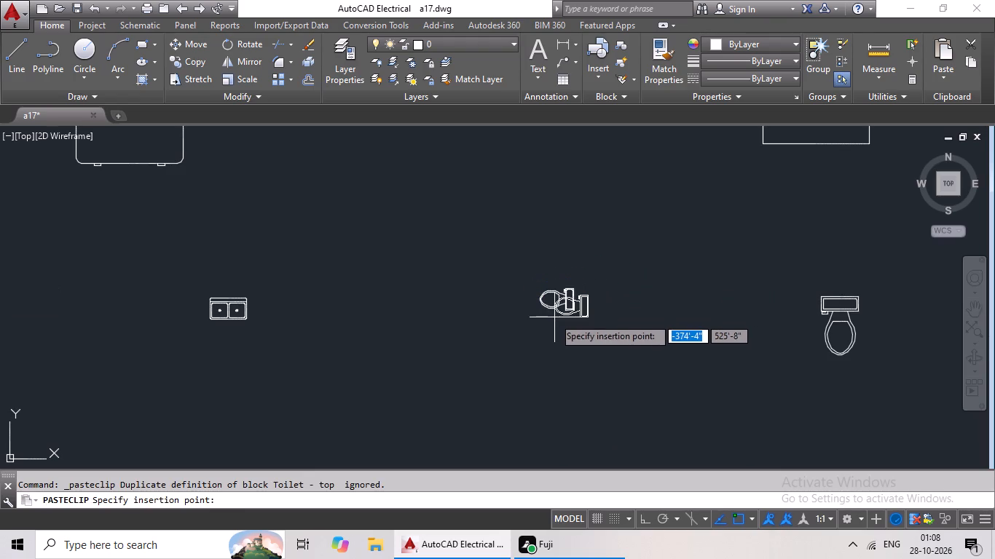
middle_click(504, 370)
scroll(405, 282, down, 3)
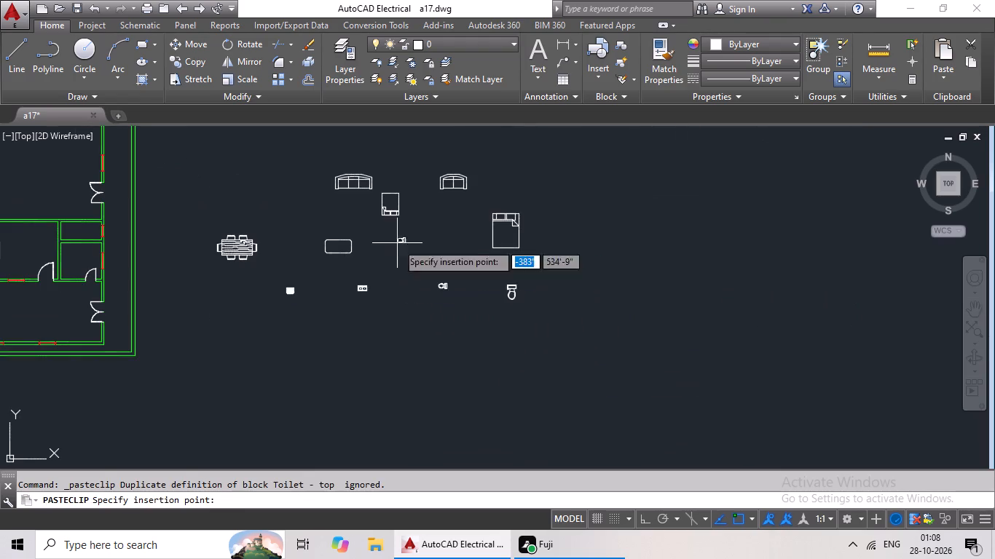
middle_drag(398, 242, 602, 463)
middle_drag(409, 309, 632, 472)
middle_drag(502, 384, 532, 493)
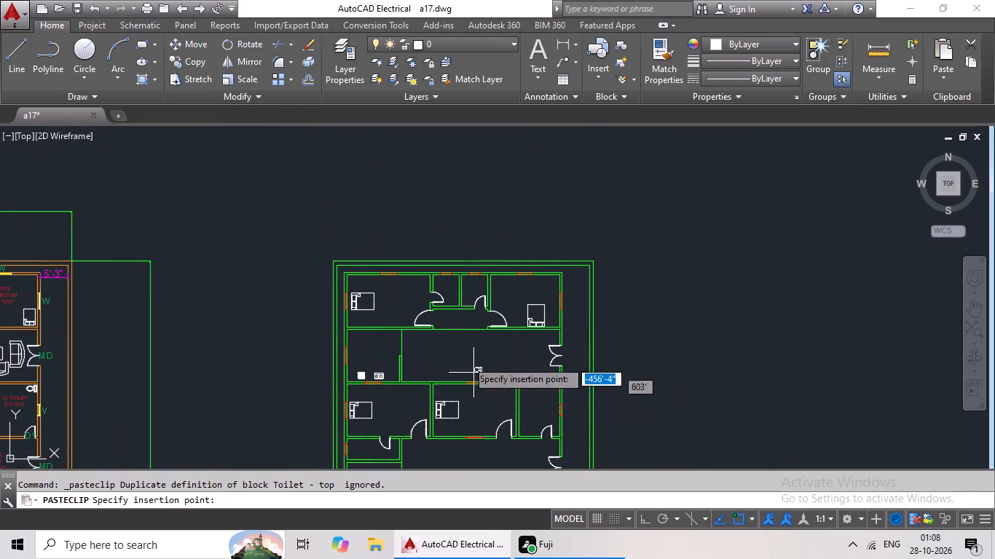
scroll(449, 282, up, 4)
click(449, 268)
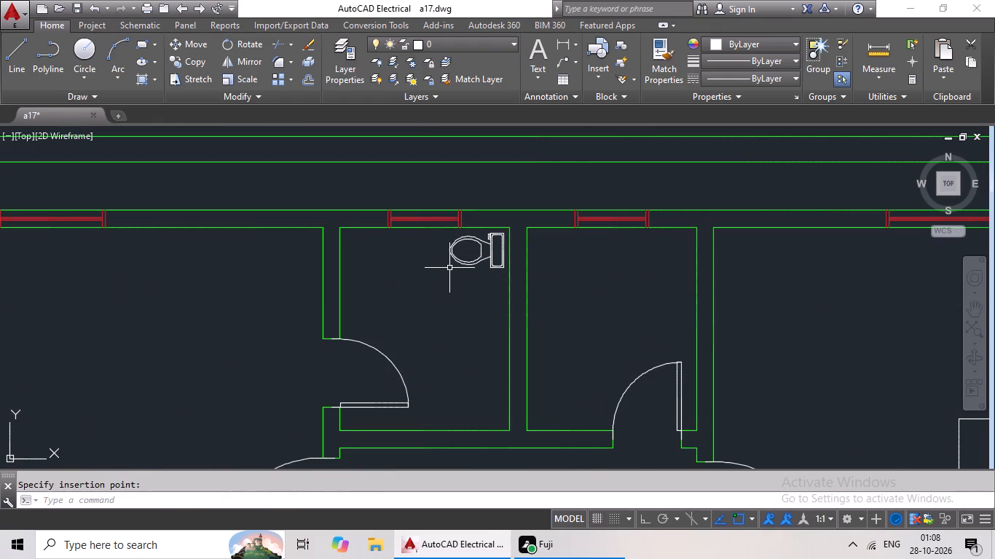
Copy the reduced toilet into the right one of the two adjoining top bathrooms, in its upper-right corner, with snap off and grid on.
key(ctrl+c)
key(ctrl+v)
key(ctrl+b)
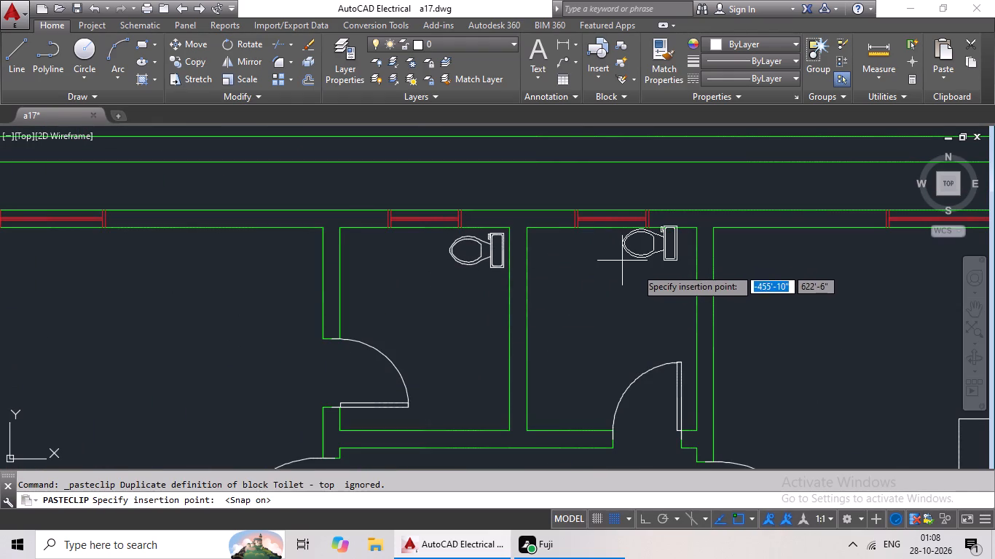
scroll(639, 271, up, 2)
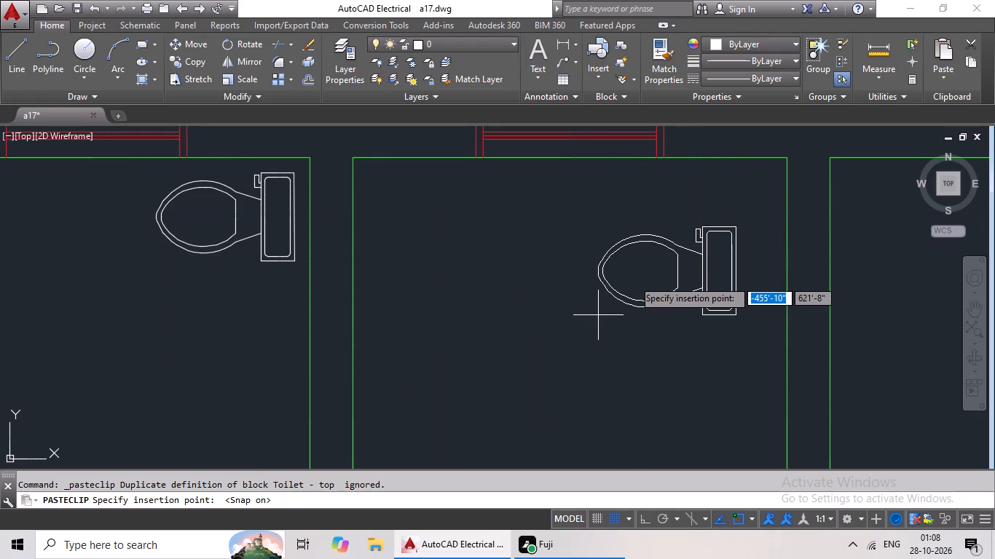
click(610, 517)
click(595, 518)
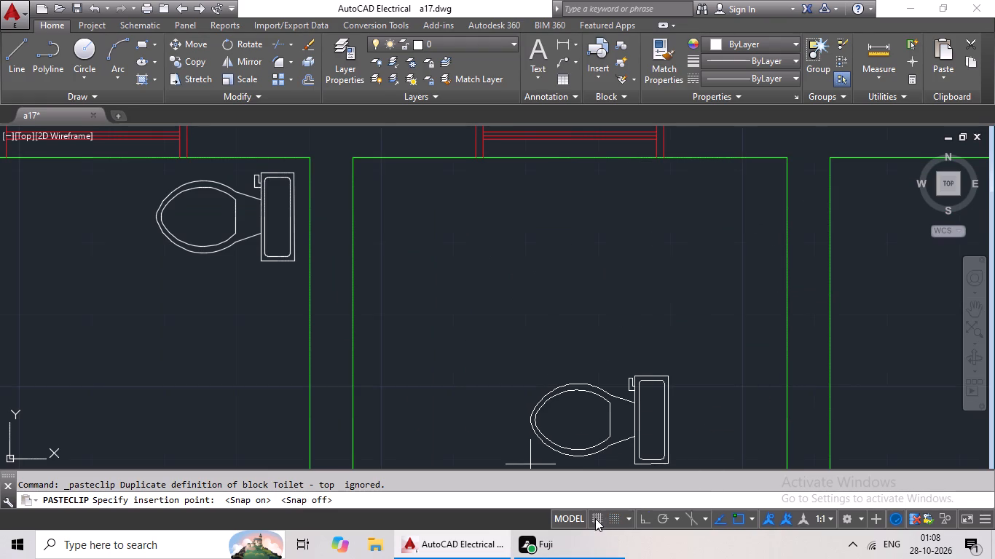
click(637, 262)
Copy the toilet into the bathroom at the right end of the two-bedroom row above the staircase, in its upper-right corner.
scroll(642, 277, down, 3)
middle_drag(636, 315, 581, 225)
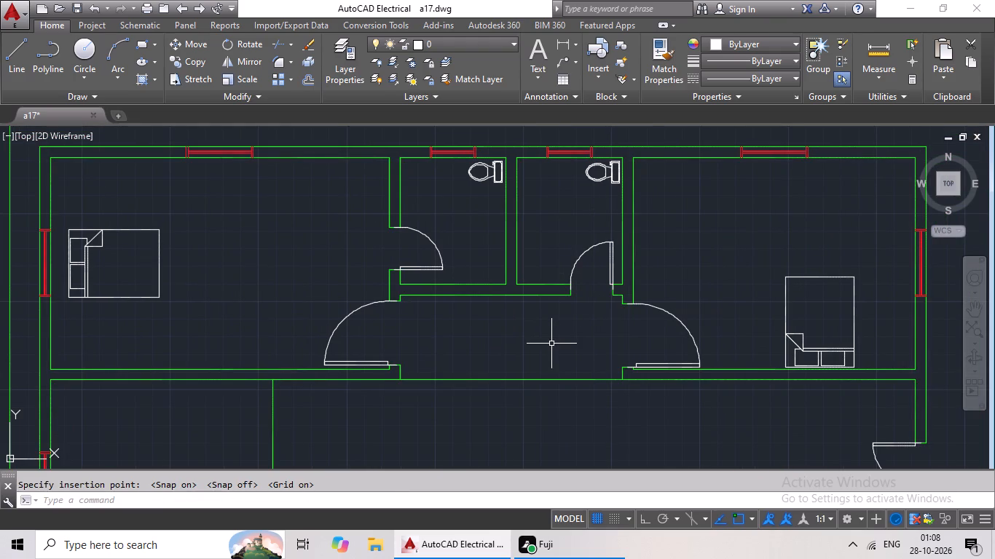
key(ctrl+c)
key(ctrl+v)
scroll(552, 356, down, 1)
middle_drag(562, 343, 561, 342)
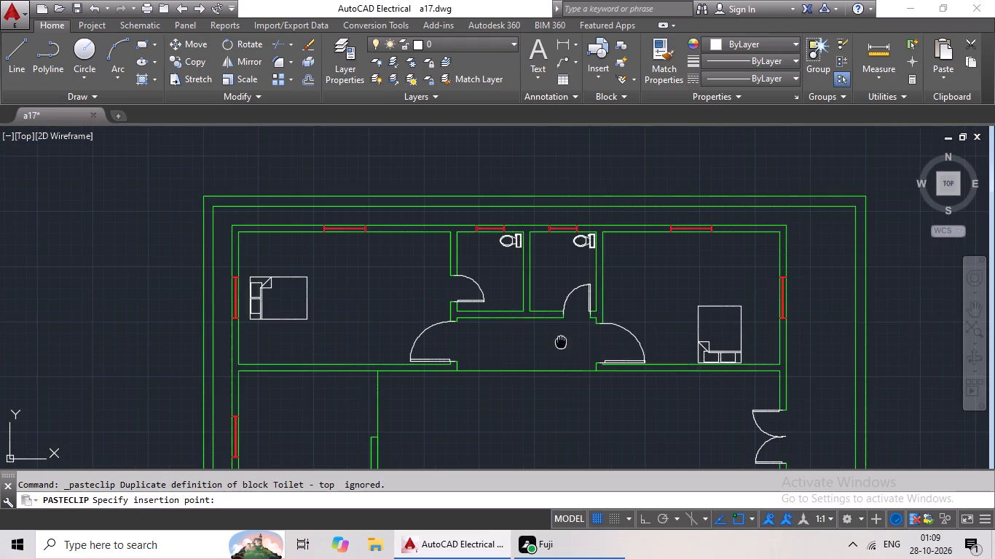
middle_drag(561, 342, 364, 252)
middle_drag(473, 311, 475, 152)
scroll(524, 285, up, 2)
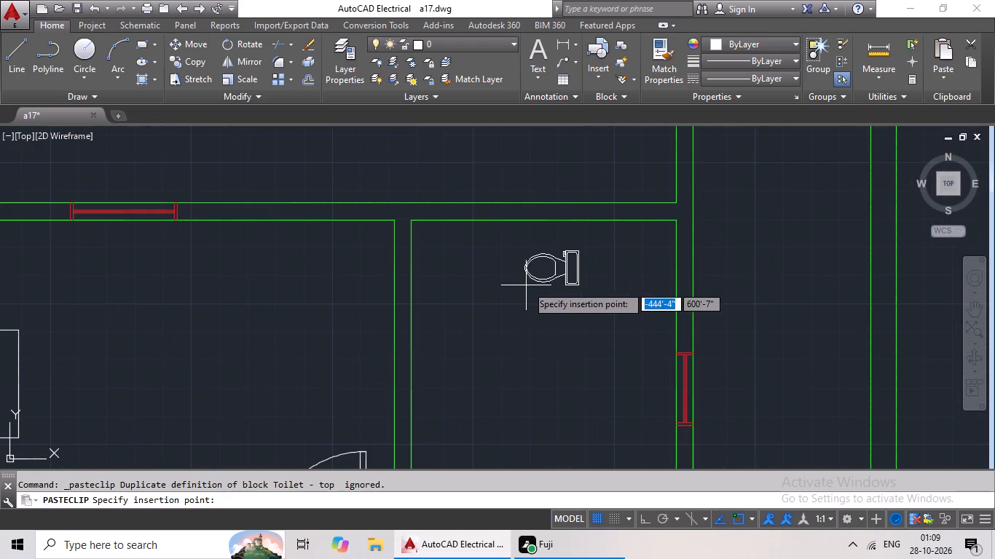
click(613, 269)
Copy the toilet into the larger bathroom beside the two bottom bedrooms, in its upper-right corner.
scroll(506, 282, down, 2)
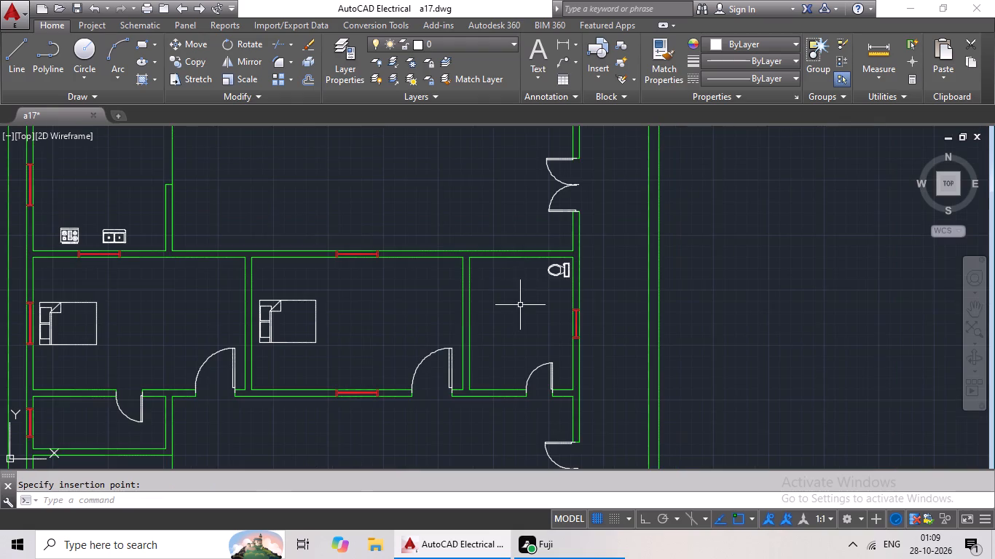
key(ctrl+c)
key(ctrl+v)
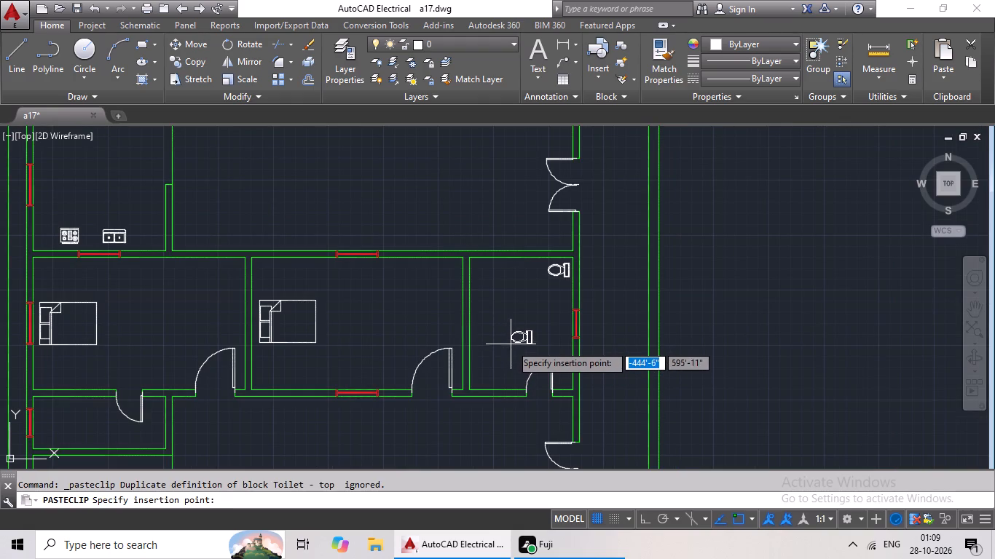
scroll(514, 320, down, 1)
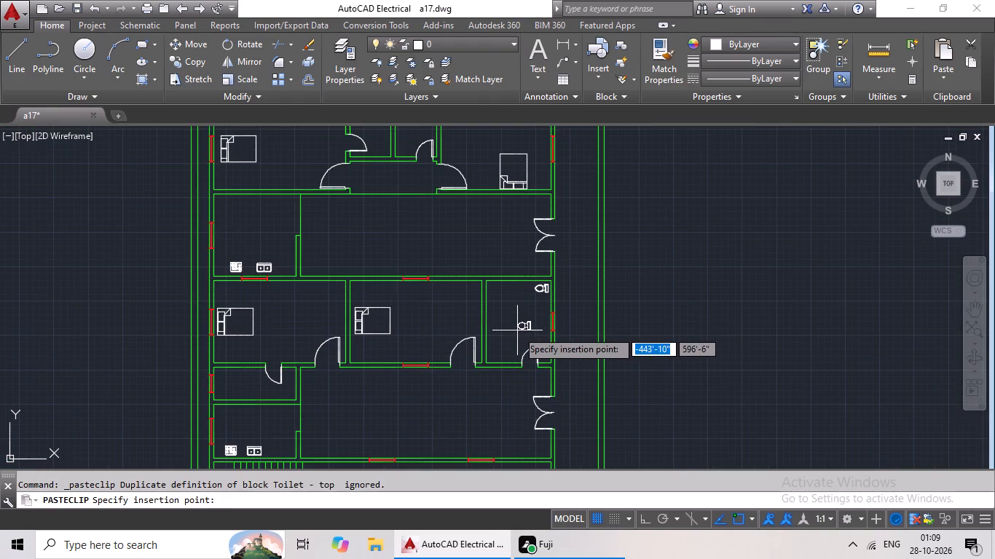
middle_drag(518, 330, 493, 138)
scroll(492, 254, down, 1)
middle_drag(493, 292, 489, 194)
middle_drag(484, 272, 493, 222)
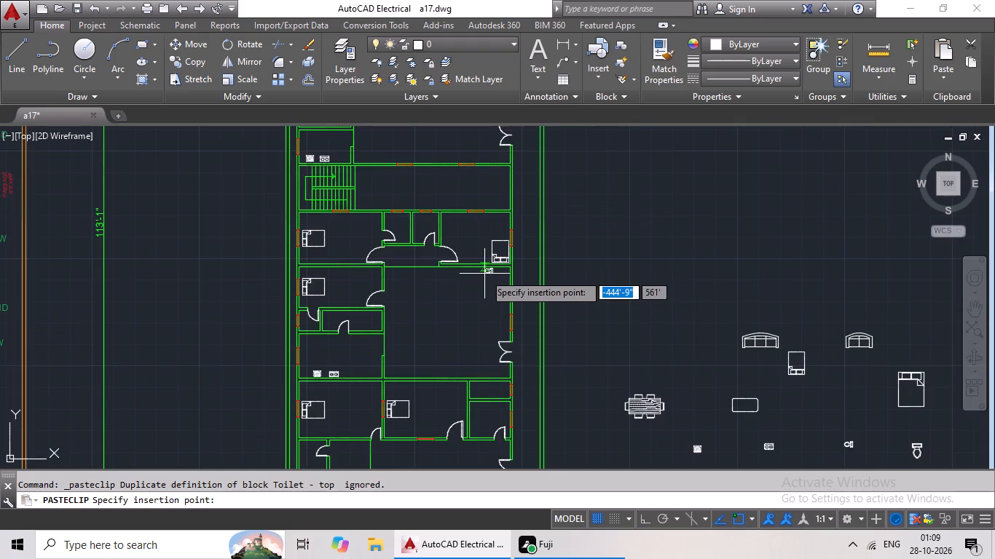
middle_drag(493, 222, 493, 164)
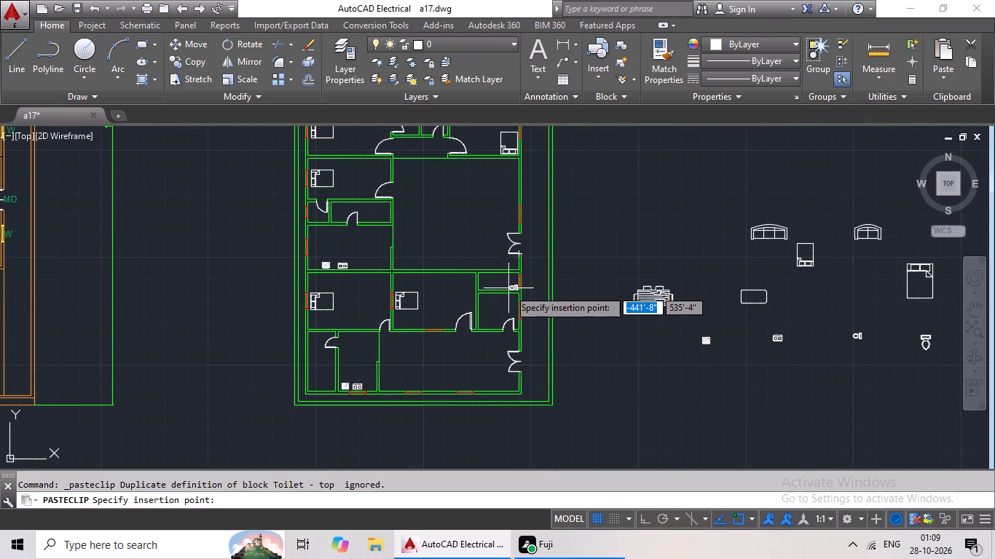
scroll(509, 311, up, 5)
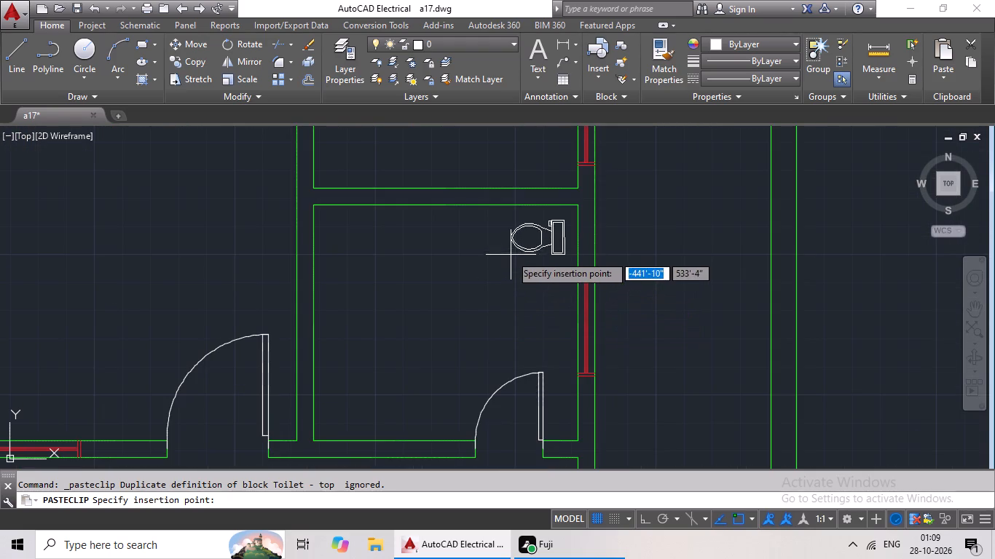
click(514, 253)
Rotate the spare reduced toilet outside the plan half a turn about its bowl tip, so its tank is on the left.
scroll(607, 242, down, 3)
middle_drag(635, 239, 499, 266)
scroll(588, 250, down, 1)
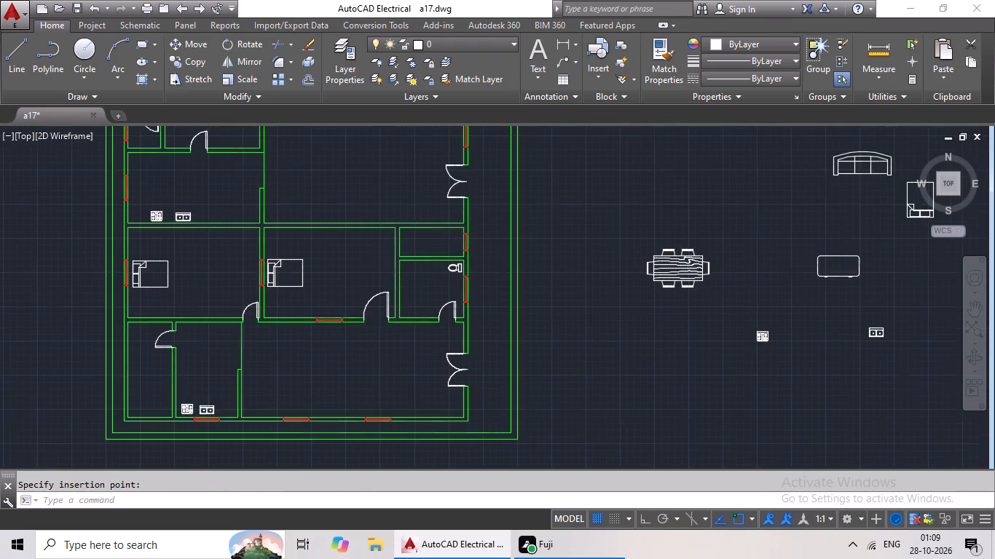
middle_drag(621, 253, 457, 253)
middle_drag(548, 264, 486, 276)
middle_drag(565, 296, 486, 293)
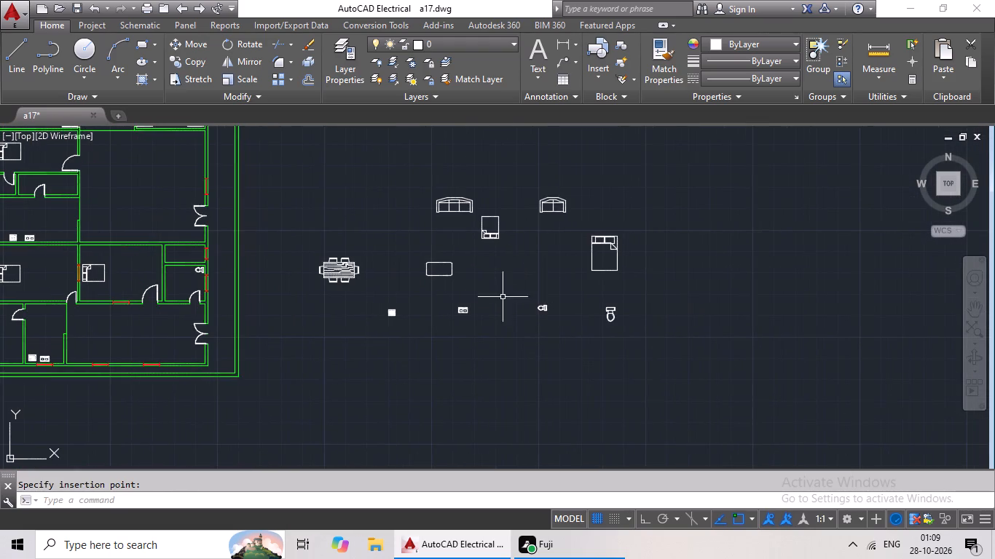
scroll(555, 309, up, 4)
click(496, 315)
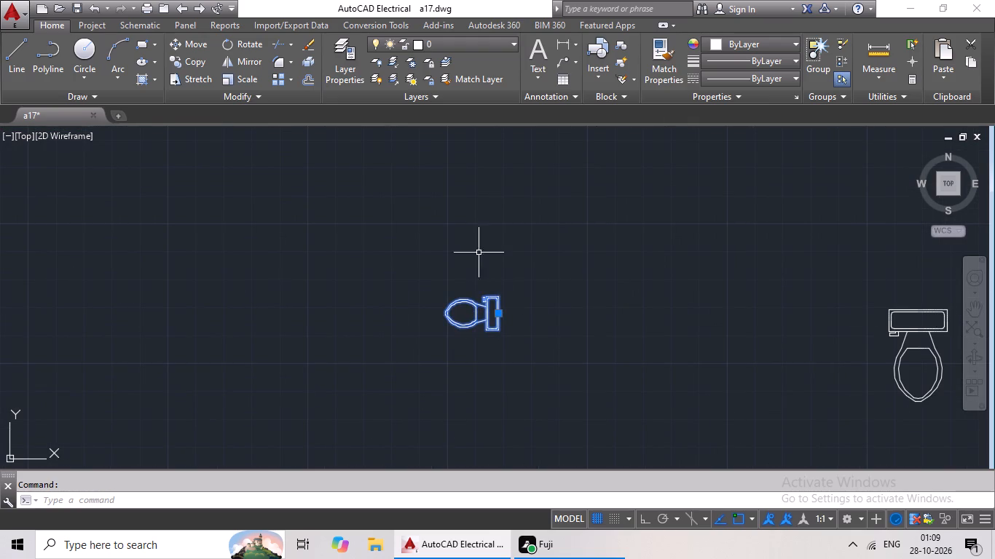
click(233, 44)
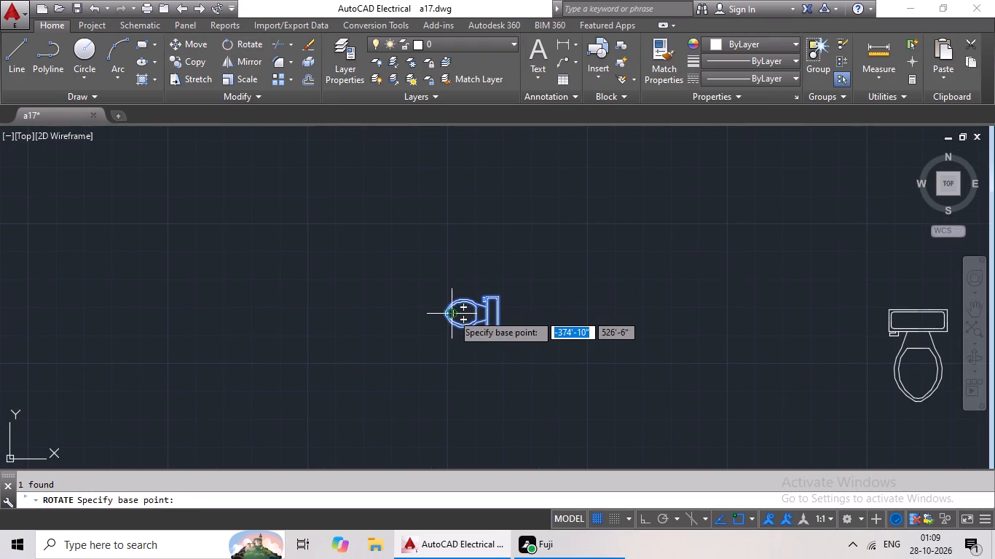
click(445, 314)
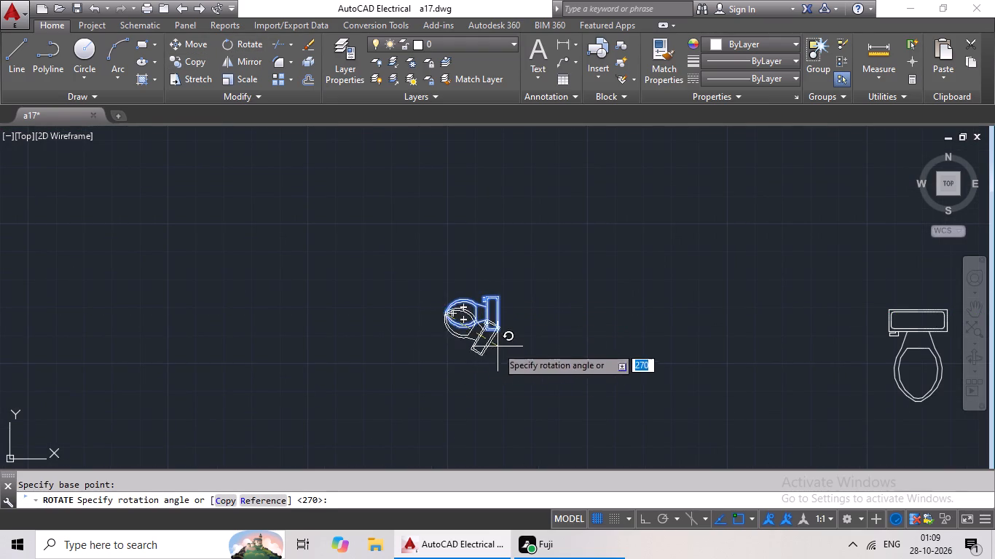
click(322, 312)
Copy the rotated toilet into the small windowed bathroom below the left bedroom in the lower half, in its lower-left corner.
click(405, 318)
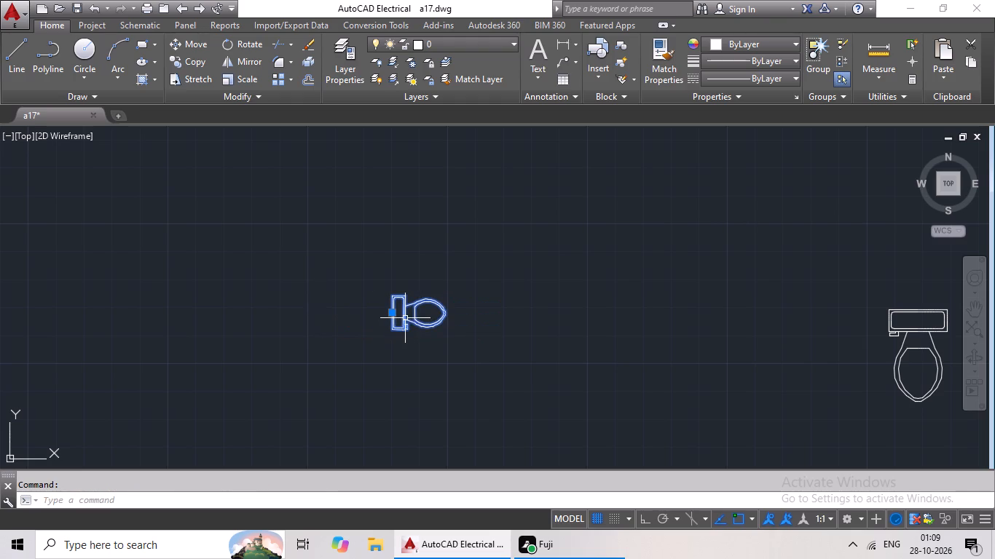
key(ctrl+c)
key(ctrl+v)
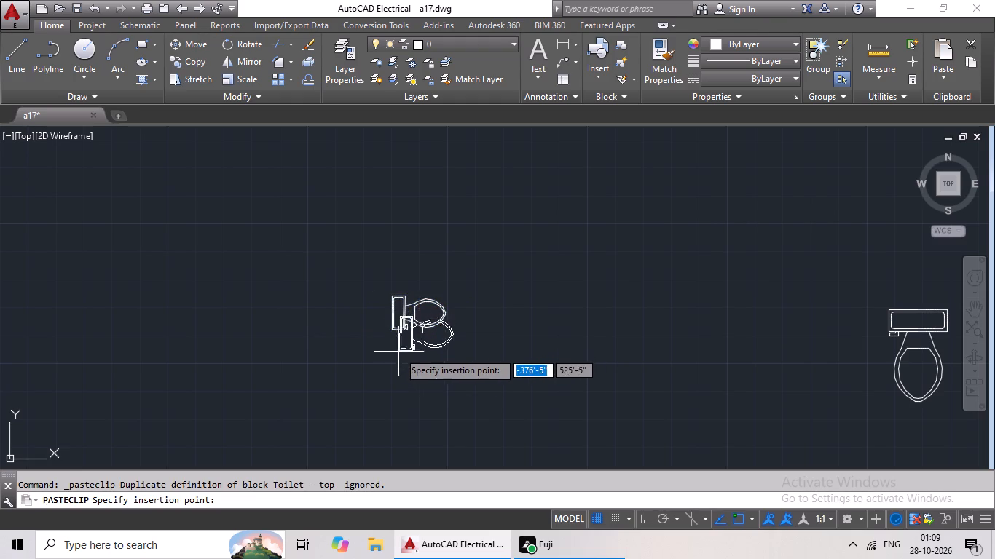
scroll(349, 360, down, 2)
middle_drag(289, 343, 463, 320)
scroll(417, 320, down, 2)
middle_drag(355, 325, 506, 314)
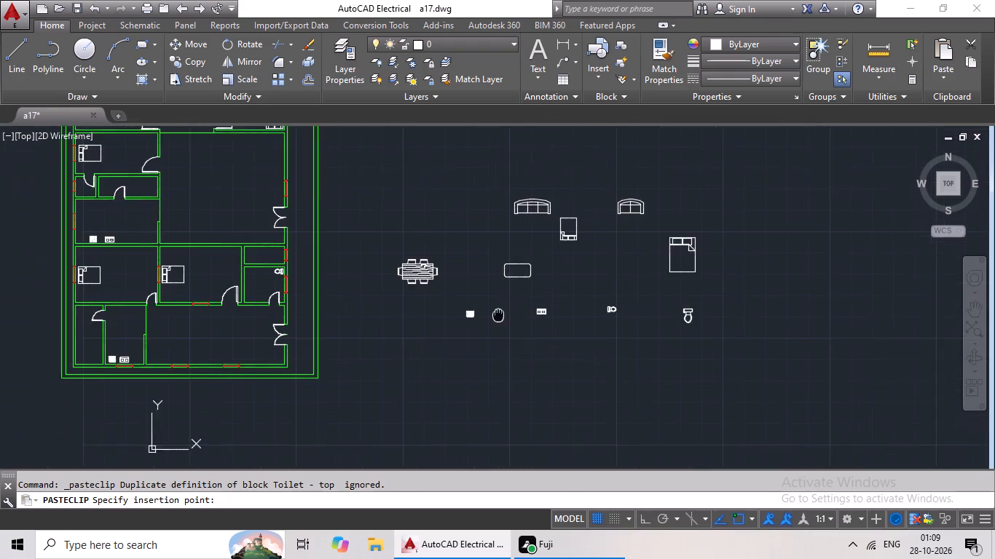
middle_drag(401, 314, 530, 314)
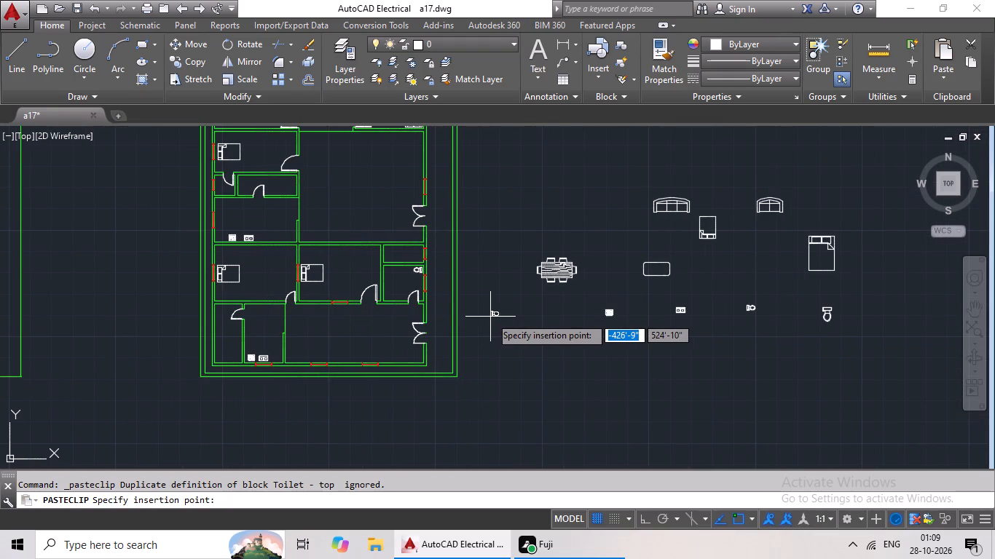
scroll(221, 185, up, 1)
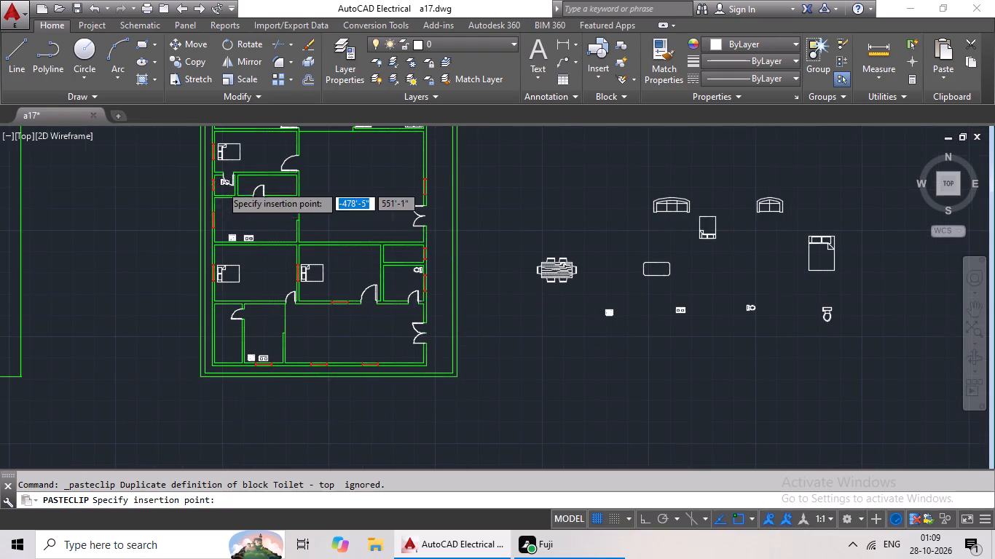
scroll(221, 185, up, 5)
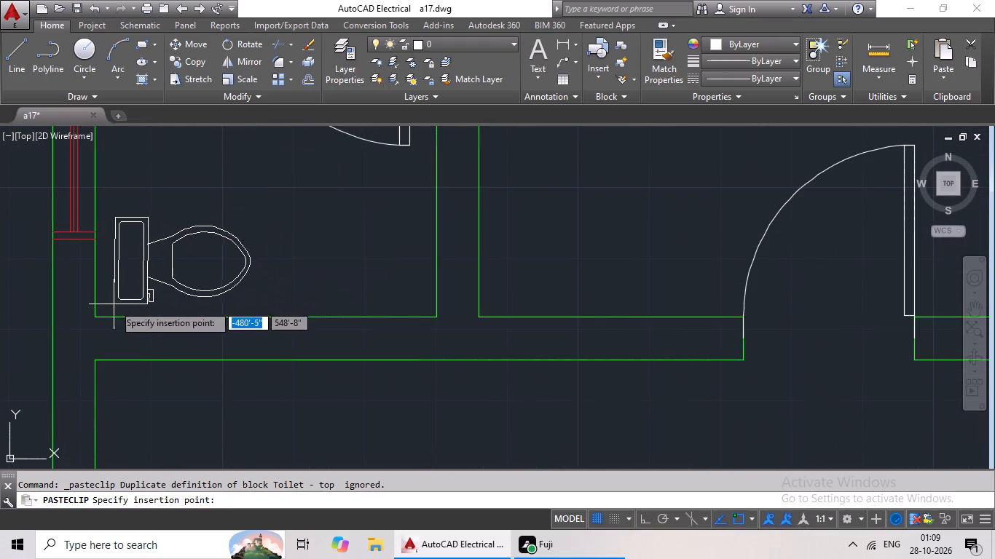
click(108, 309)
Copy the left-tank toilet into the bathroom above the kitchen next to the staircase, in its upper-left corner.
scroll(390, 289, down, 4)
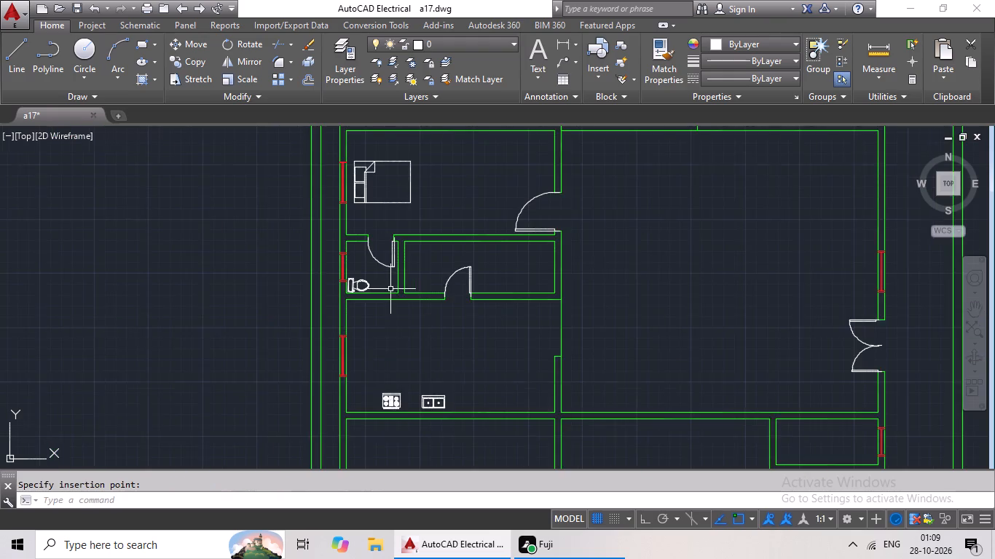
middle_drag(393, 293, 414, 238)
scroll(438, 239, down, 1)
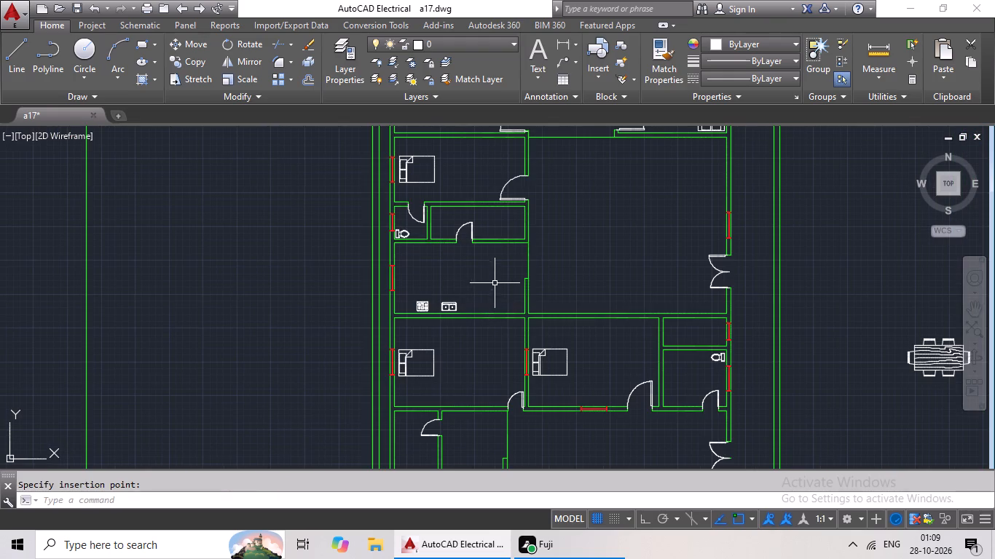
key(ctrl+c)
key(ctrl+v)
scroll(503, 265, down, 2)
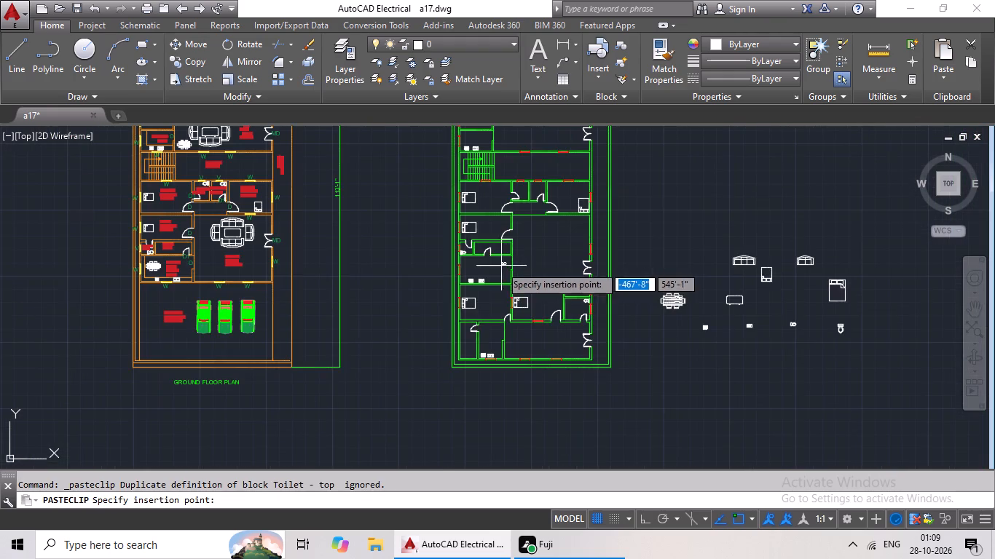
middle_drag(479, 255, 458, 314)
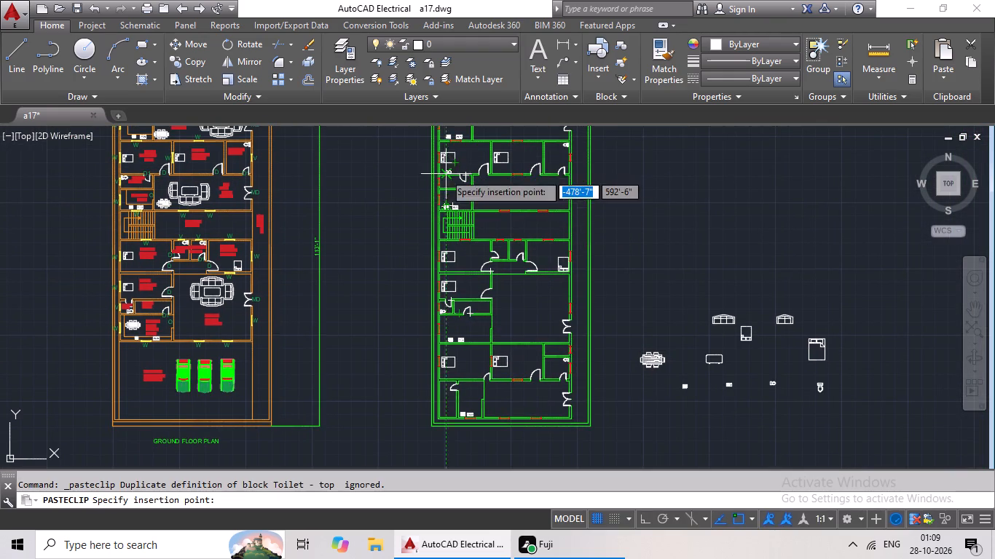
scroll(444, 173, up, 8)
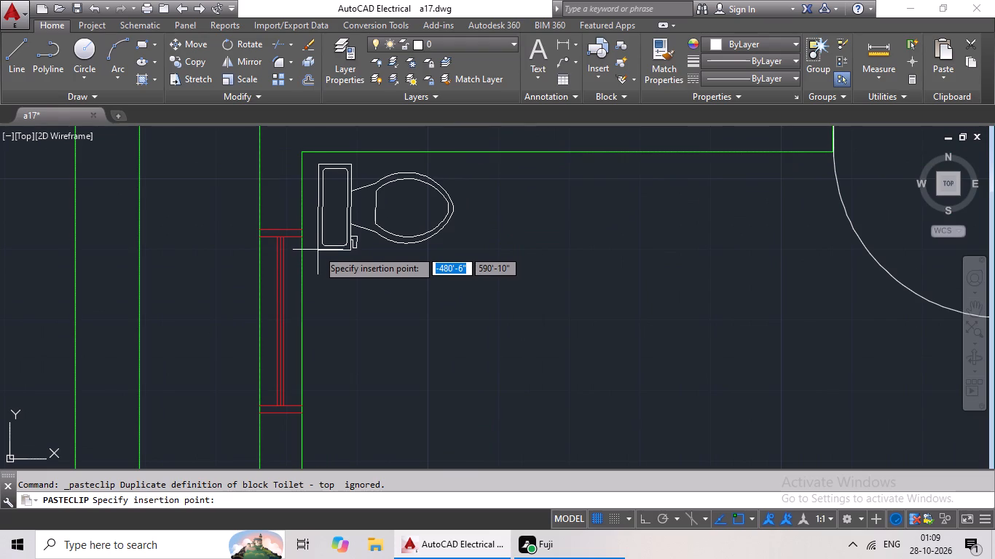
click(314, 246)
Copy the right-tank toilet from the bathroom beside the upper-middle bedrooms into the left small bathroom below the staircase, in its upper-right corner.
scroll(388, 241, down, 5)
scroll(446, 224, down, 2)
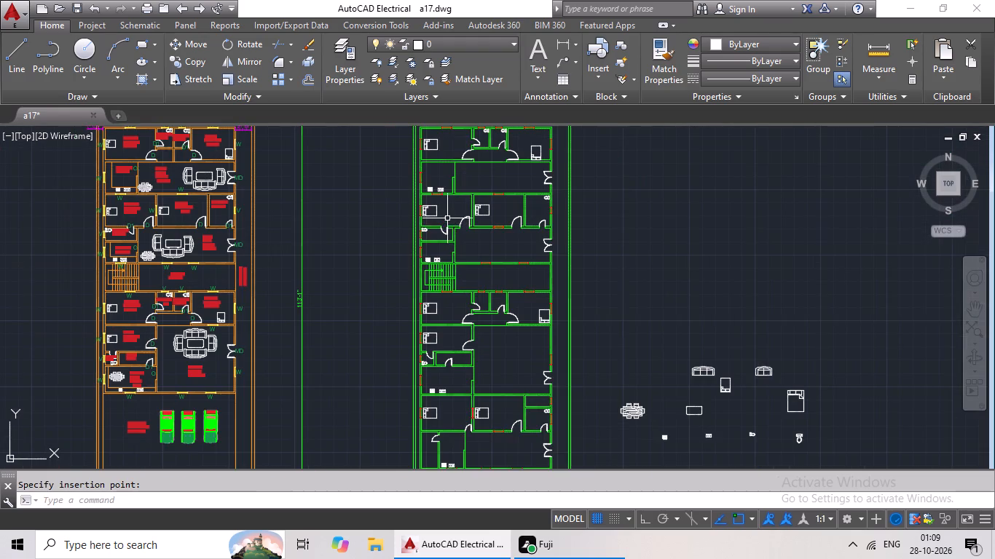
middle_drag(449, 216, 430, 253)
scroll(449, 271, up, 2)
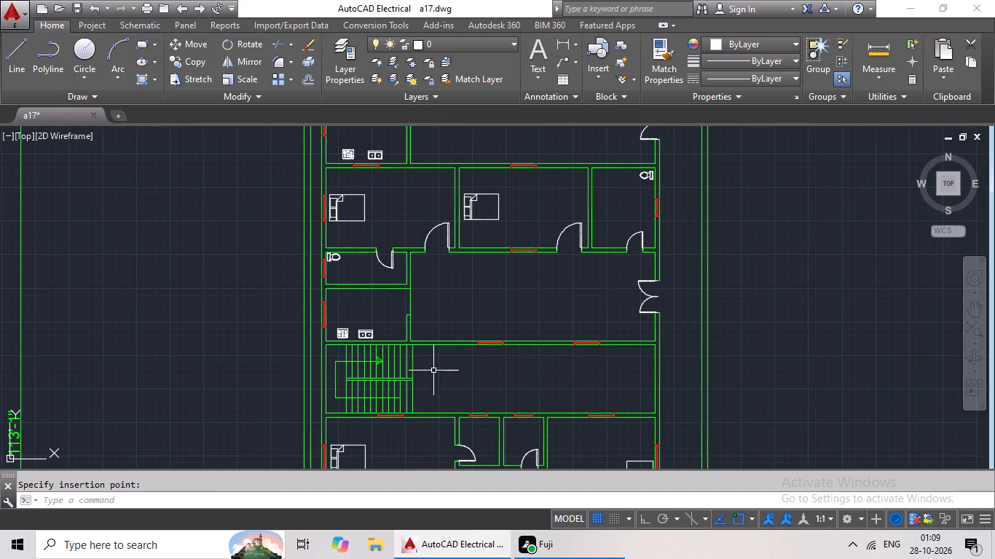
middle_drag(489, 348, 497, 317)
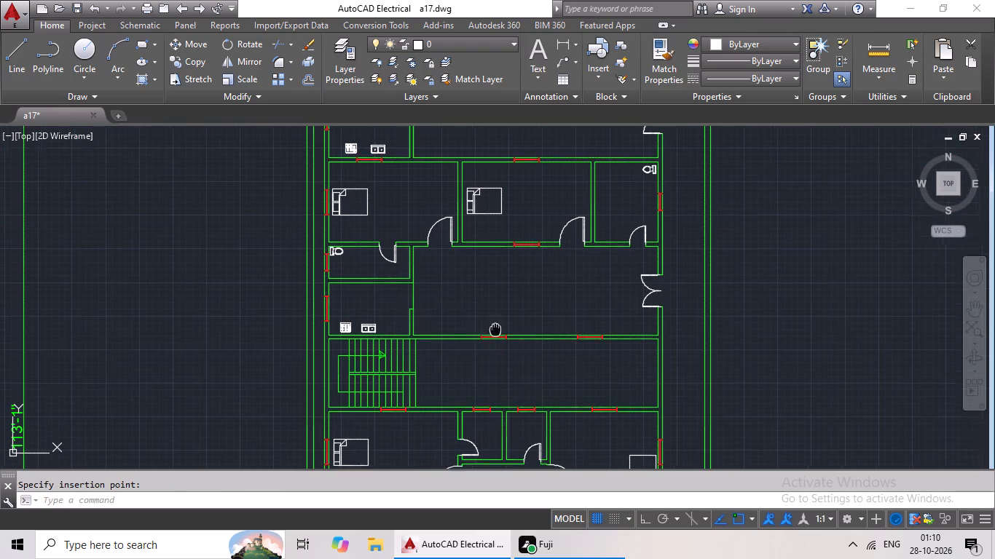
middle_drag(497, 317, 510, 237)
scroll(511, 330, down, 3)
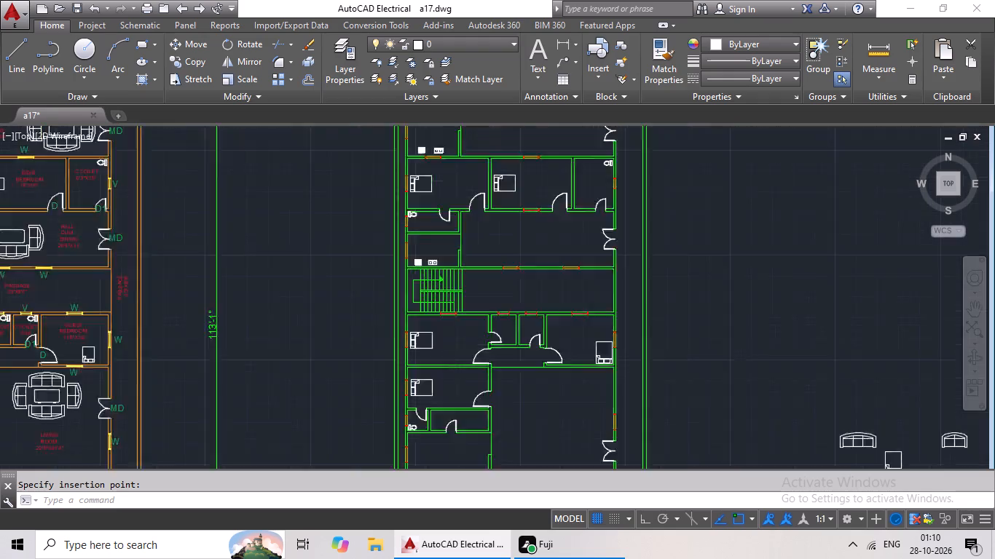
middle_drag(610, 334, 400, 275)
scroll(463, 357, up, 2)
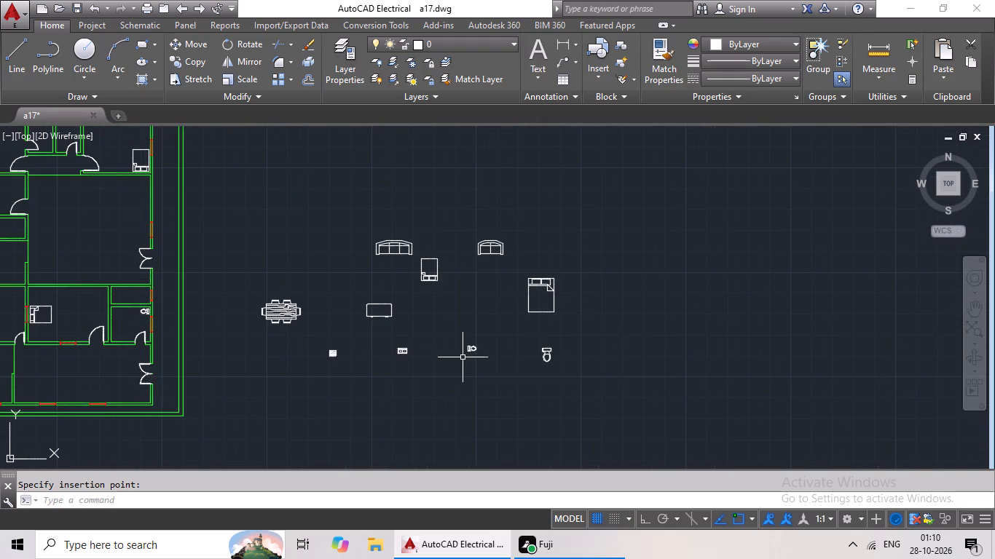
middle_drag(463, 357, 664, 465)
middle_drag(539, 307, 644, 431)
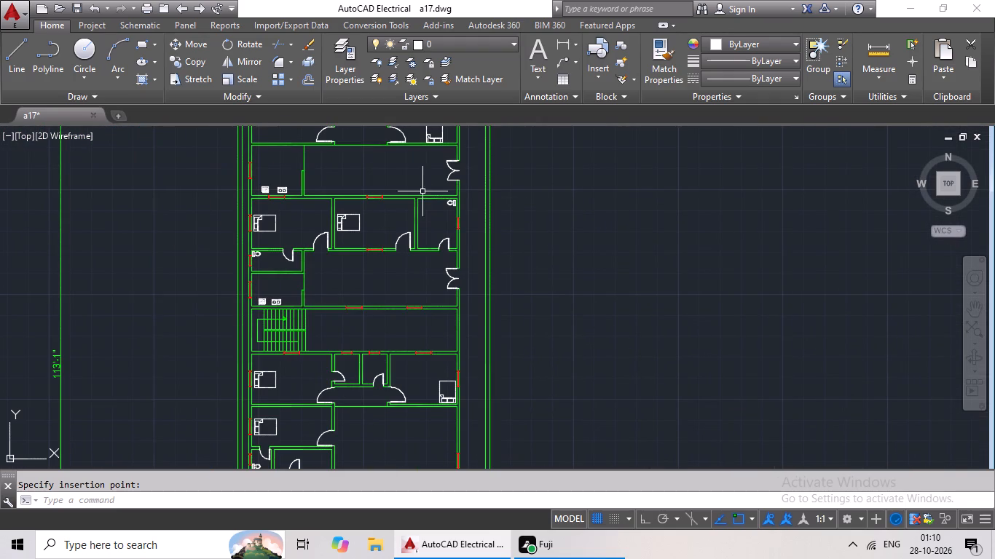
click(451, 203)
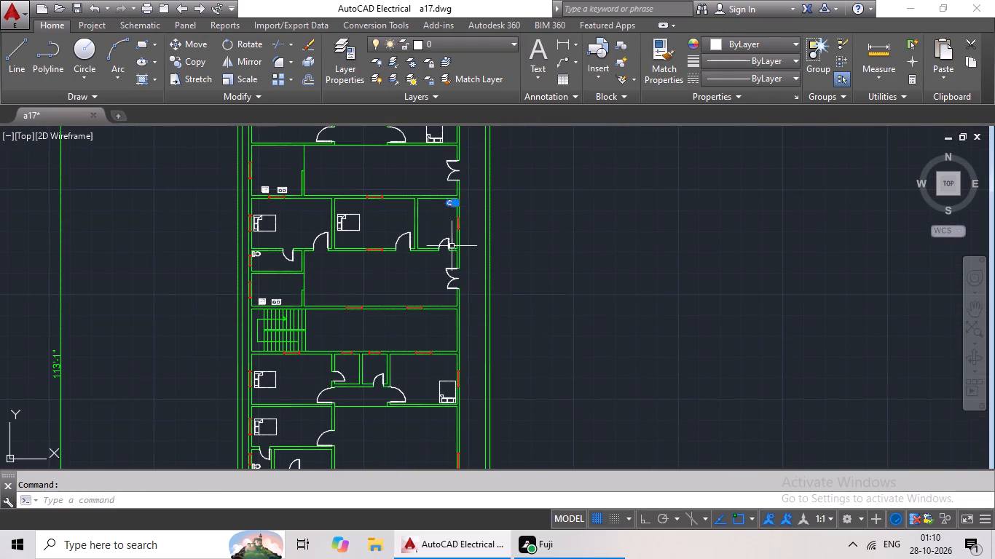
key(ctrl+c)
key(ctrl+v)
scroll(428, 338, down, 2)
middle_drag(418, 316, 418, 314)
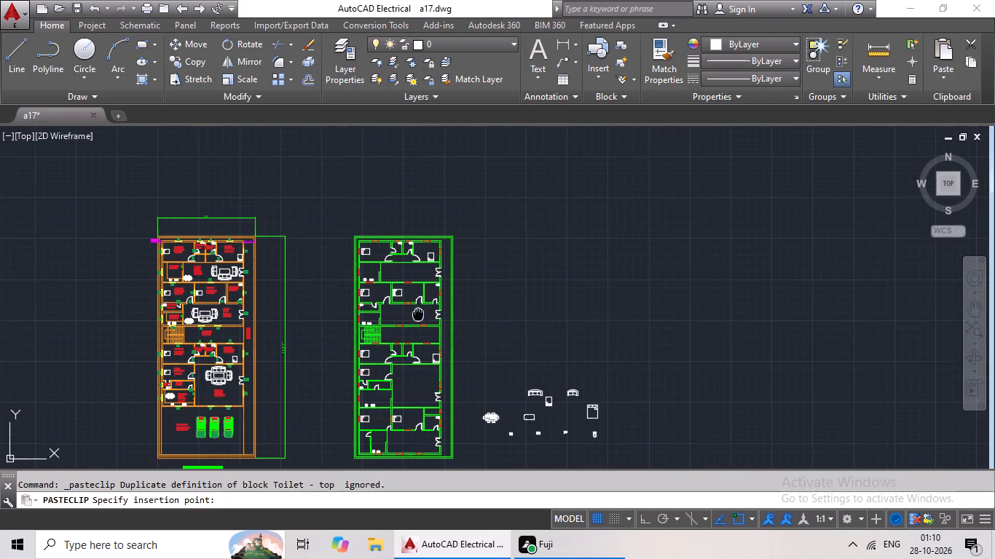
middle_drag(418, 314, 426, 243)
scroll(420, 283, up, 4)
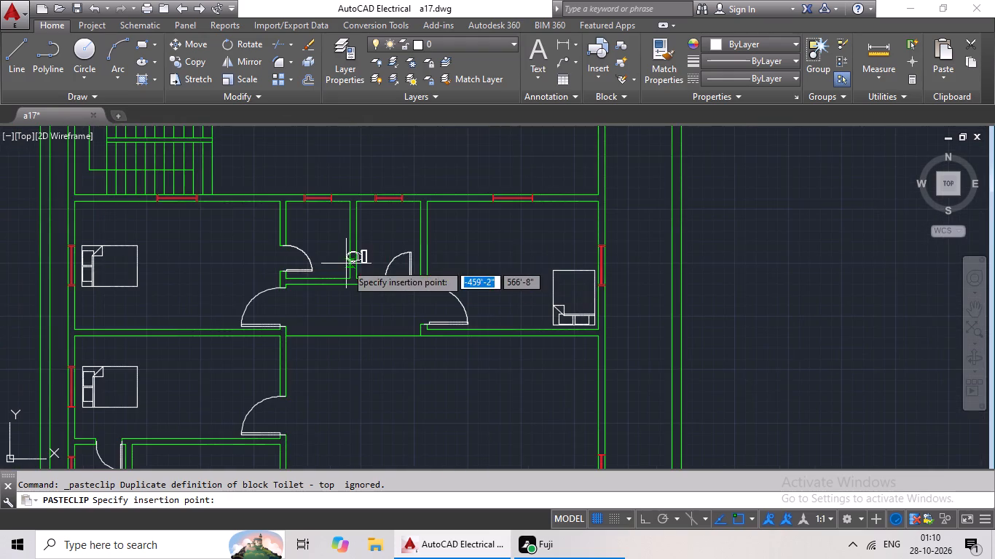
scroll(327, 215, up, 3)
click(323, 218)
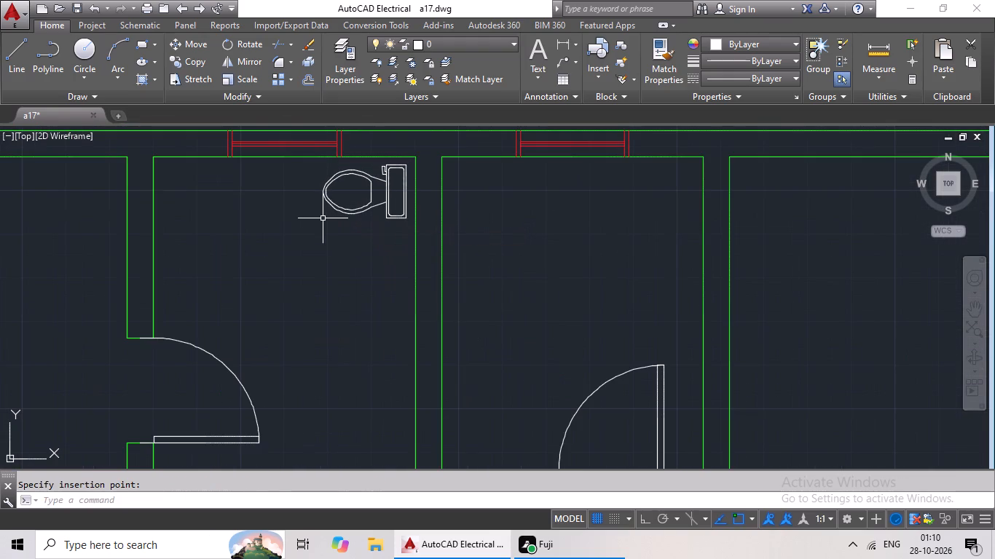
Paste another right-tank toilet into the adjoining small bathroom below the staircase, in its upper-right corner.
key(ctrl+c)
key(ctrl+v)
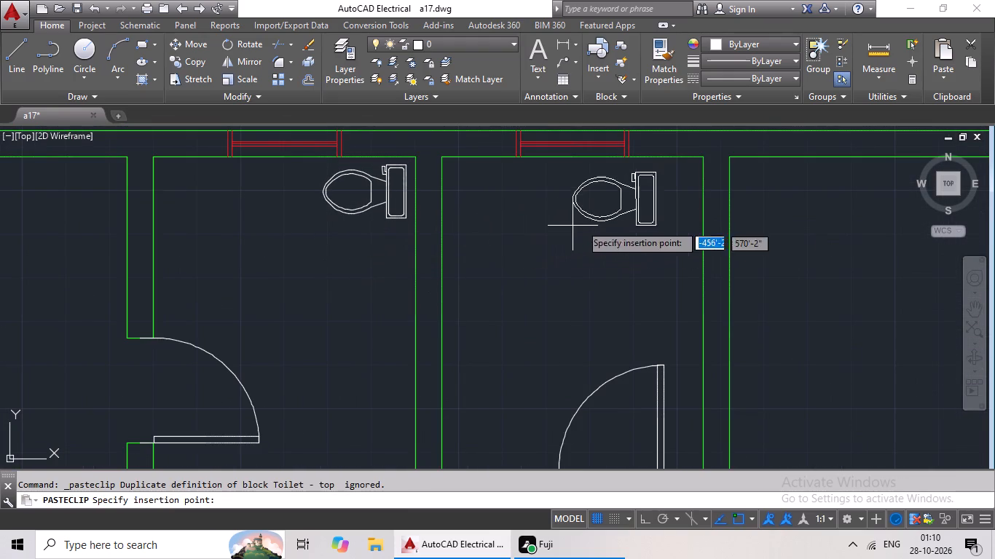
click(606, 215)
Rotate the spare reduced toilet outside the plan about a quarter turn around its bowl tip, so its tank is at the bottom.
scroll(606, 216, down, 2)
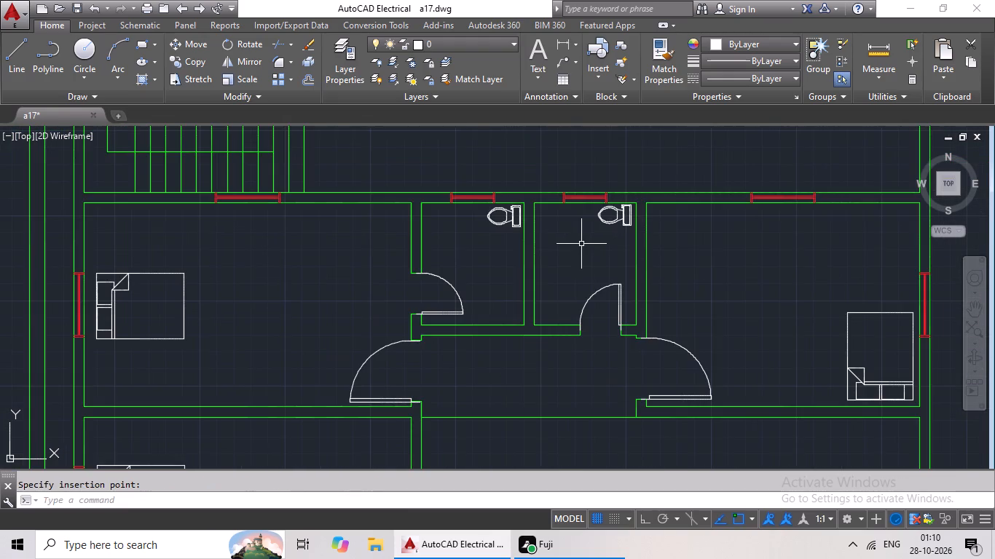
middle_drag(573, 264, 533, 173)
scroll(521, 227, down, 2)
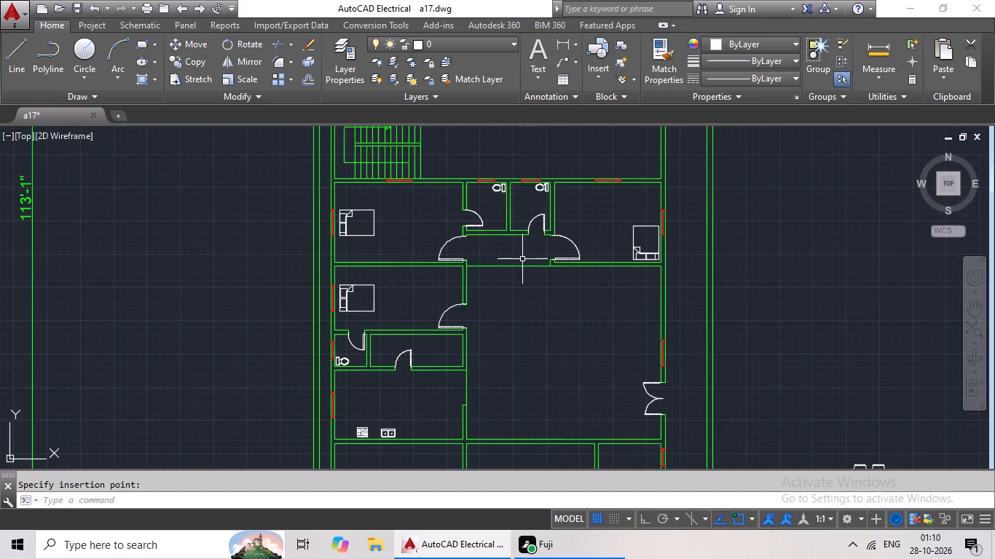
scroll(523, 261, down, 2)
middle_drag(522, 293, 406, 293)
scroll(639, 381, up, 1)
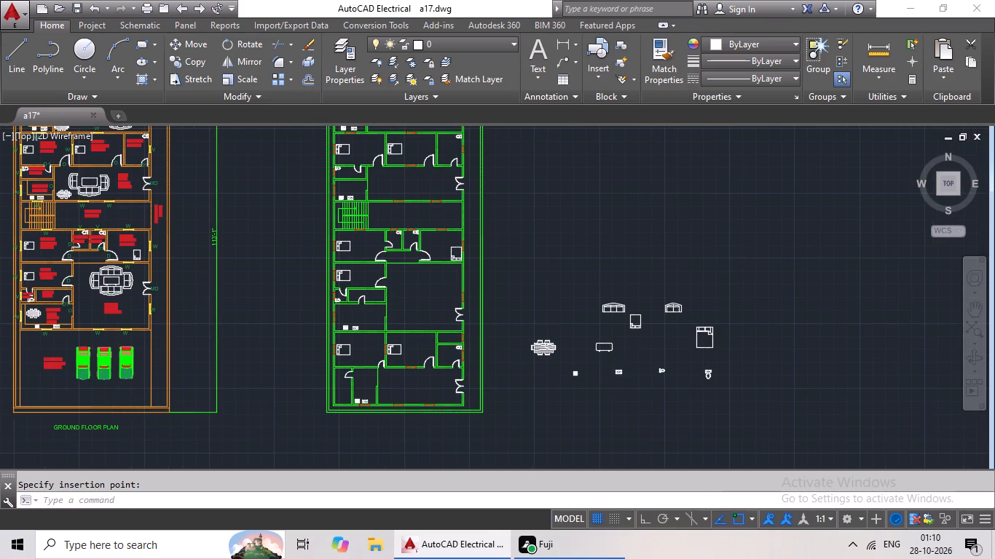
scroll(639, 381, up, 1)
click(699, 362)
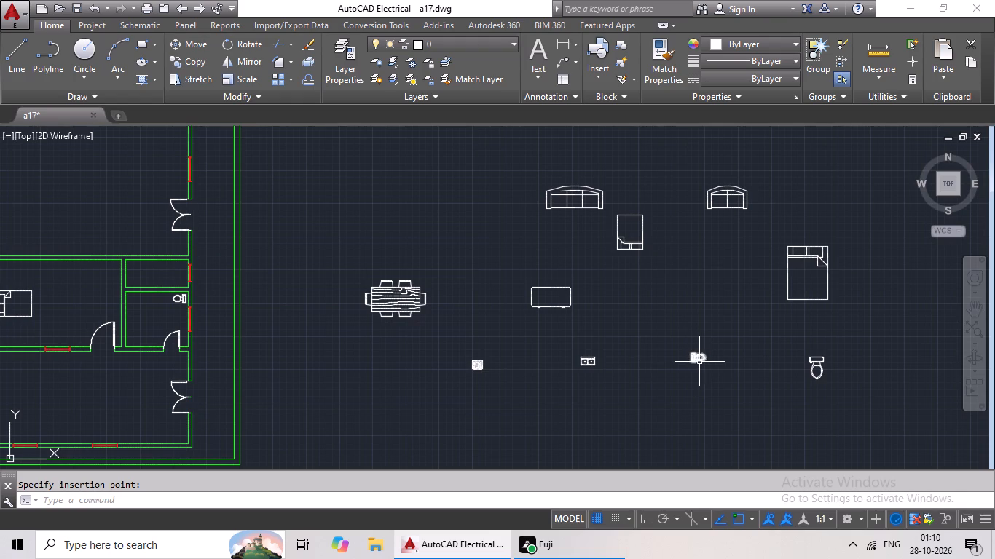
click(236, 48)
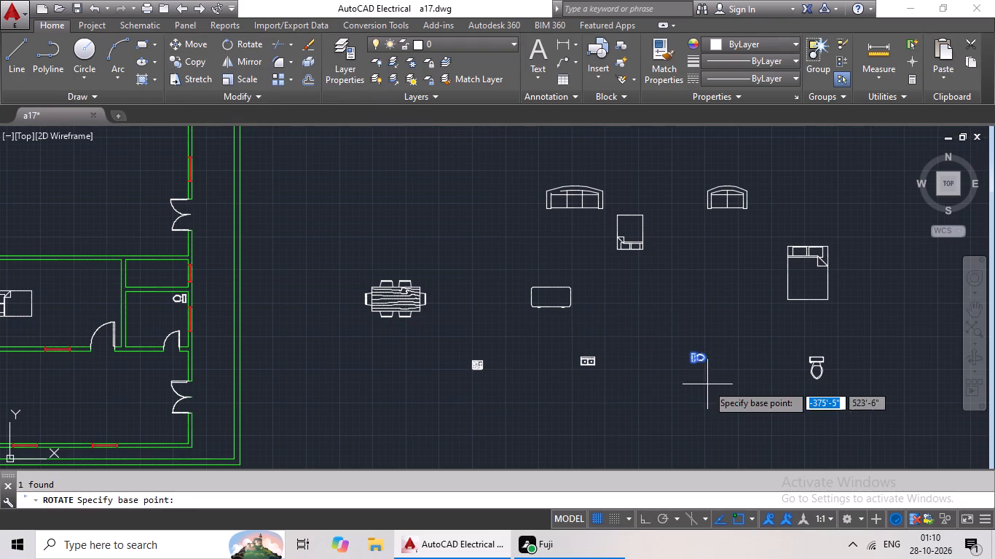
scroll(715, 372, up, 5)
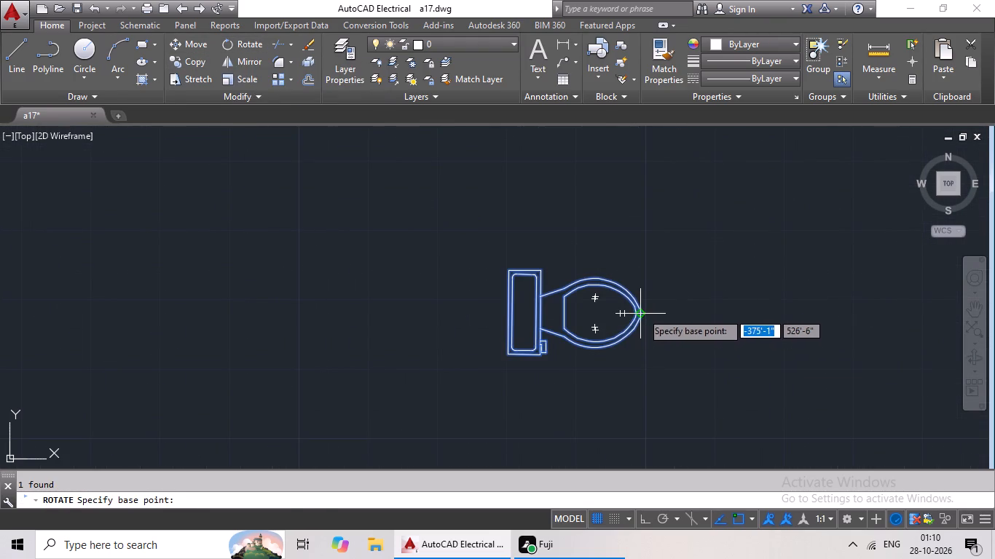
click(643, 313)
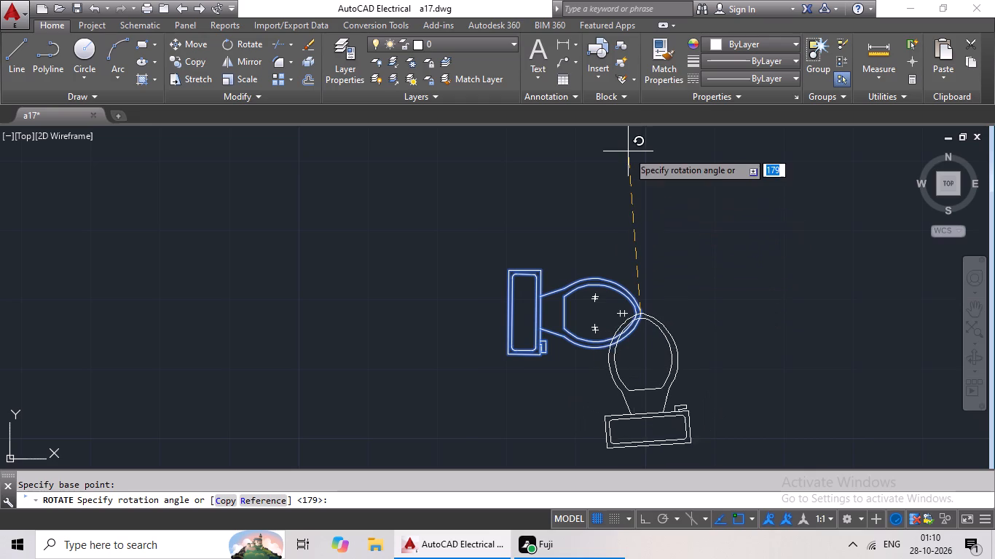
click(638, 171)
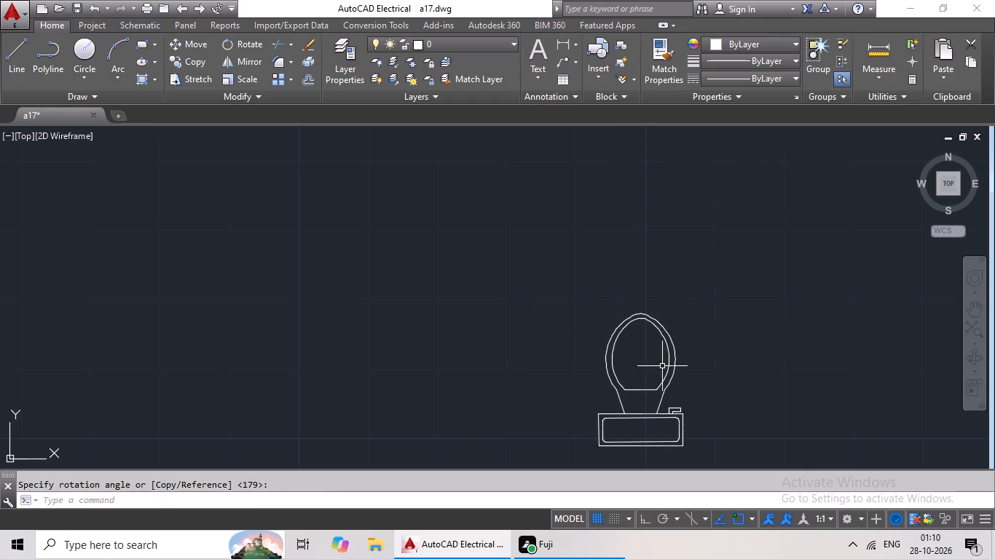
Copy the bottom-tank toilet into the bathroom left of the lowest kitchen, in its lower-left corner.
click(669, 419)
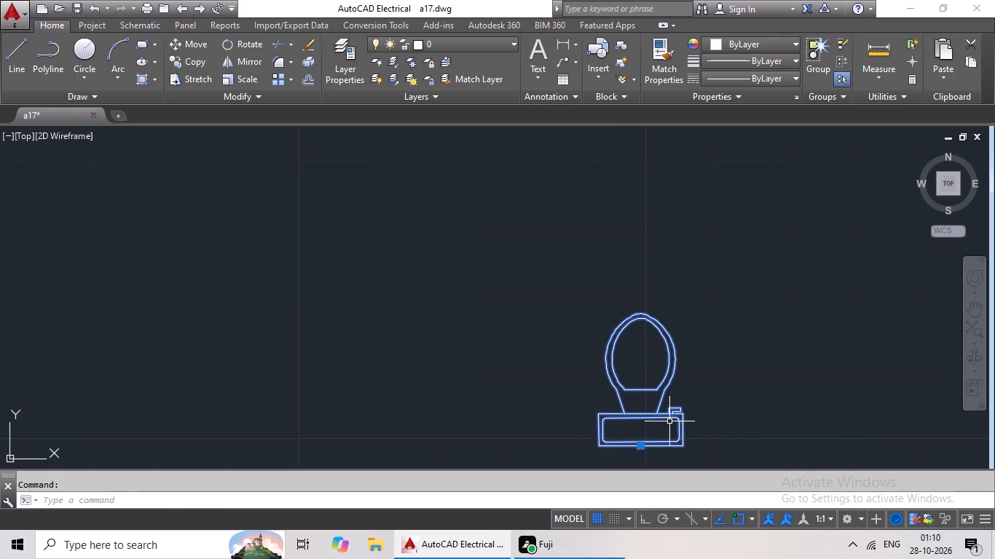
key(ctrl+c)
key(ctrl+v)
scroll(573, 436, down, 2)
middle_drag(552, 406, 674, 333)
middle_drag(433, 346, 658, 291)
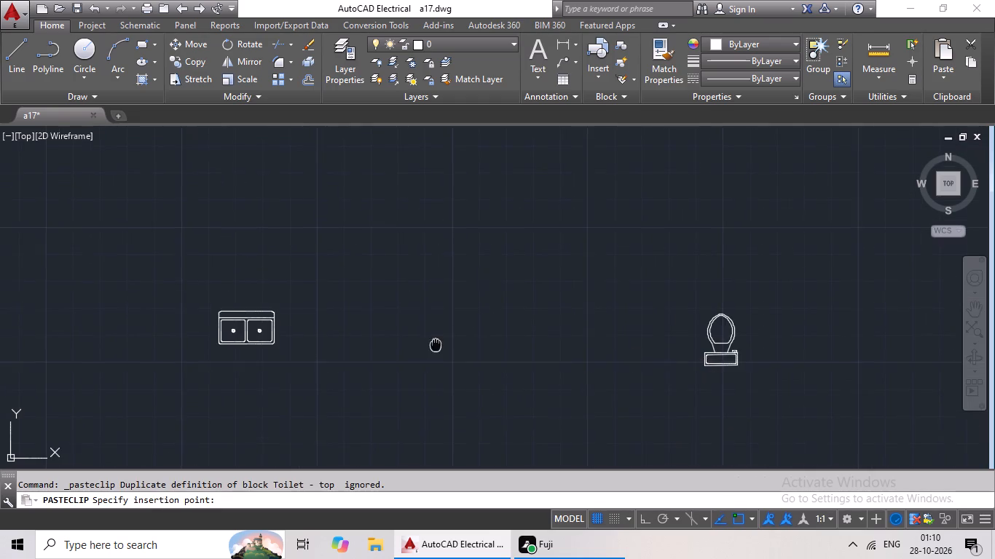
middle_drag(658, 291, 690, 285)
scroll(491, 343, down, 2)
middle_drag(467, 352, 640, 276)
middle_drag(449, 307, 654, 269)
middle_drag(348, 289, 558, 296)
middle_drag(278, 286, 507, 288)
scroll(176, 315, up, 3)
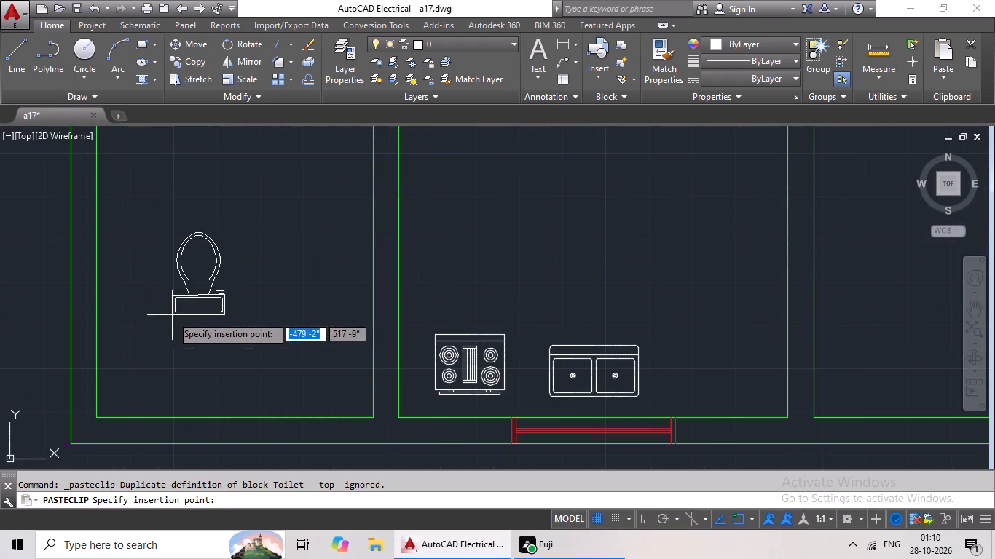
click(106, 406)
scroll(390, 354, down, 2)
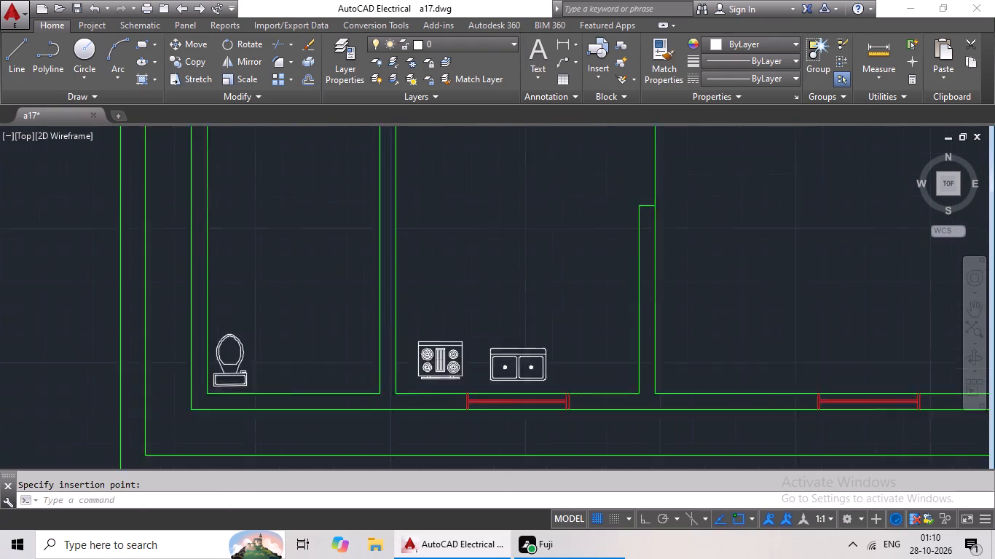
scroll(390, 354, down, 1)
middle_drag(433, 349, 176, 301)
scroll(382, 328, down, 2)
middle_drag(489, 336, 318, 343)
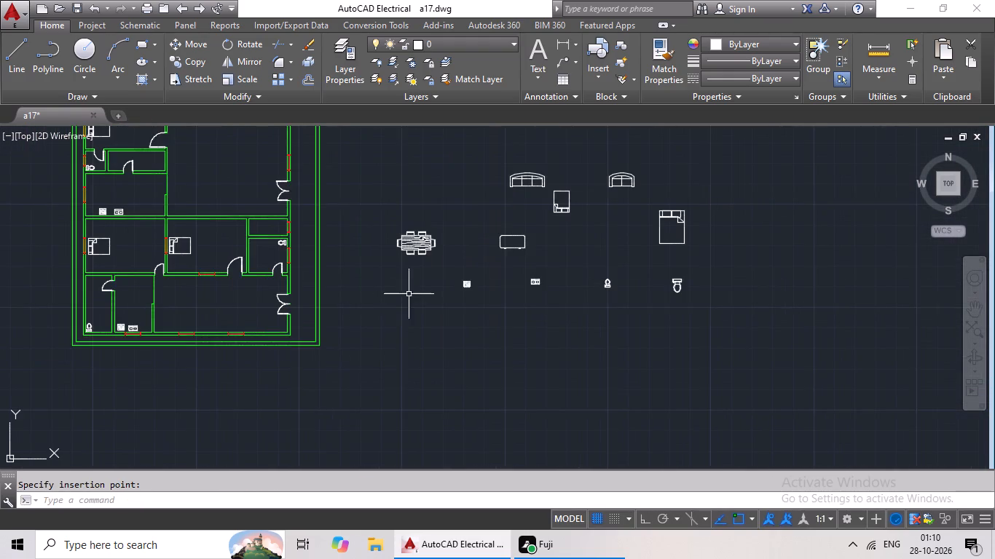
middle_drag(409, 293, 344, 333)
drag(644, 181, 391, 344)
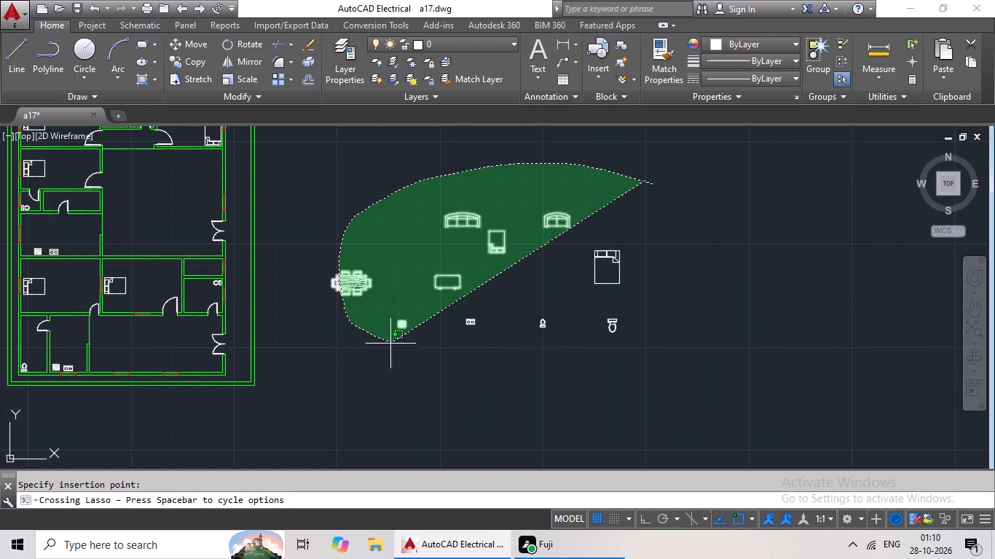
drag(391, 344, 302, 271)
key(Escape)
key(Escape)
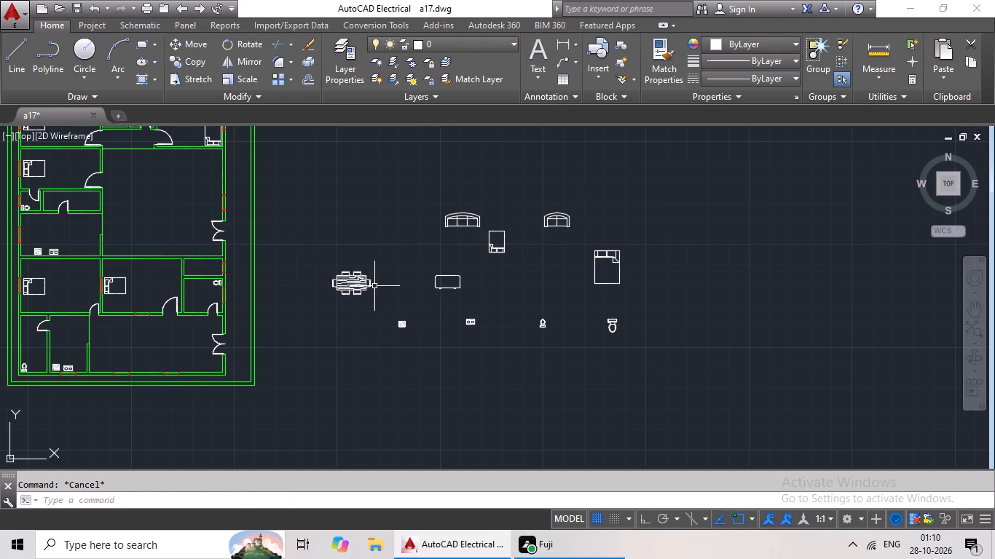
Copy the 30 x 60 in. desk block into the hall beside the topmost kitchen, in front of the double door.
scroll(375, 286, down, 1)
middle_drag(326, 247, 387, 277)
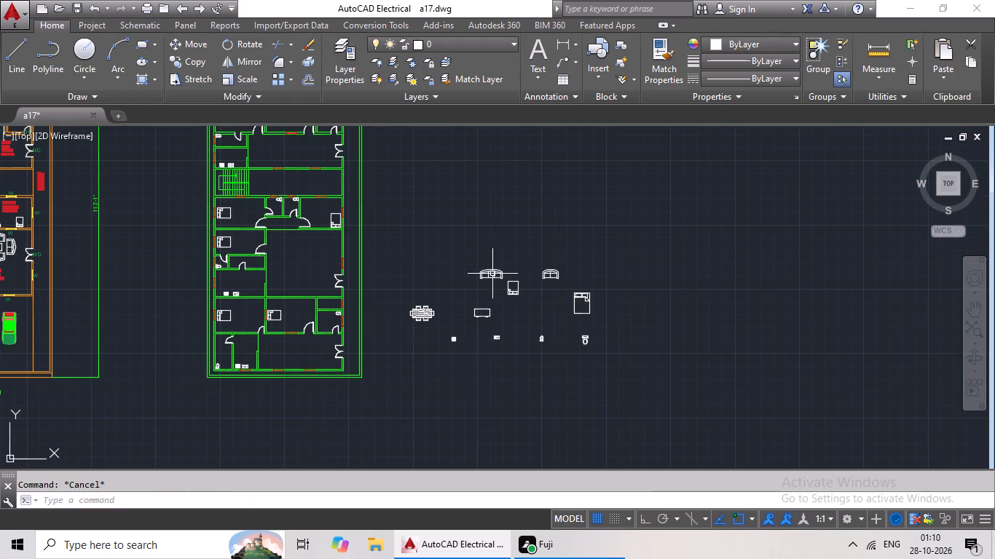
scroll(492, 274, up, 6)
scroll(398, 294, down, 4)
middle_drag(407, 317, 428, 229)
click(426, 359)
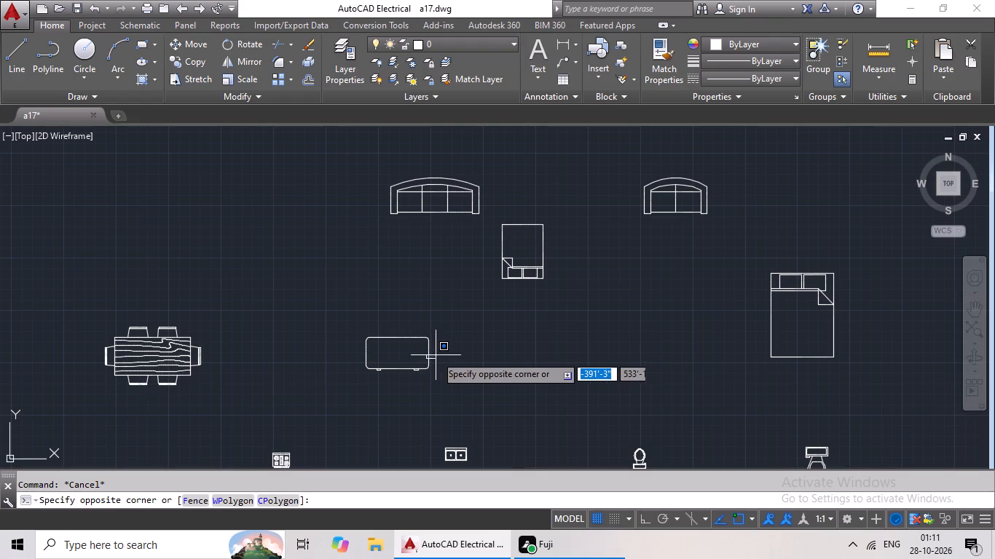
click(430, 354)
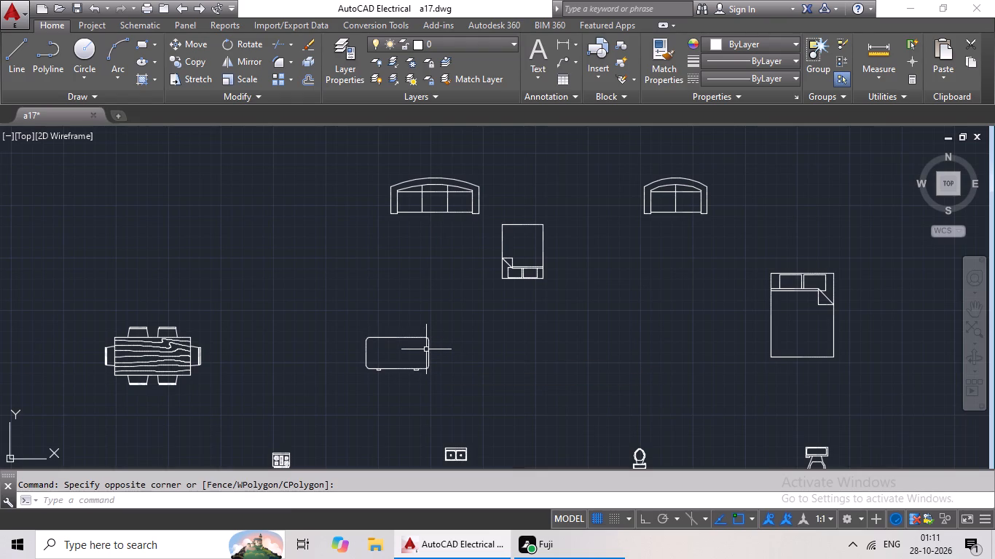
click(430, 350)
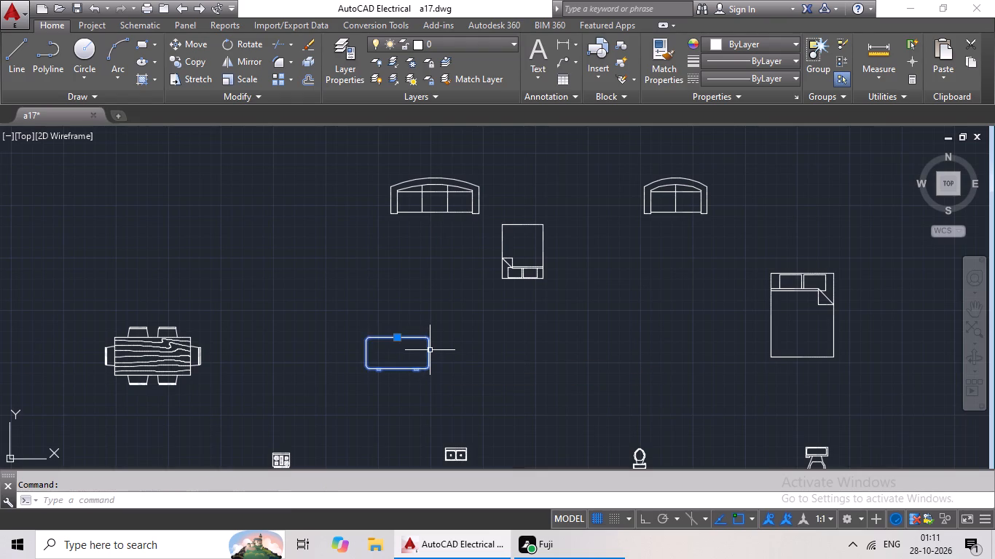
key(ctrl+c)
key(ctrl+v)
ctrl+scroll(417, 358, down, 3)
middle_drag(347, 322, 404, 341)
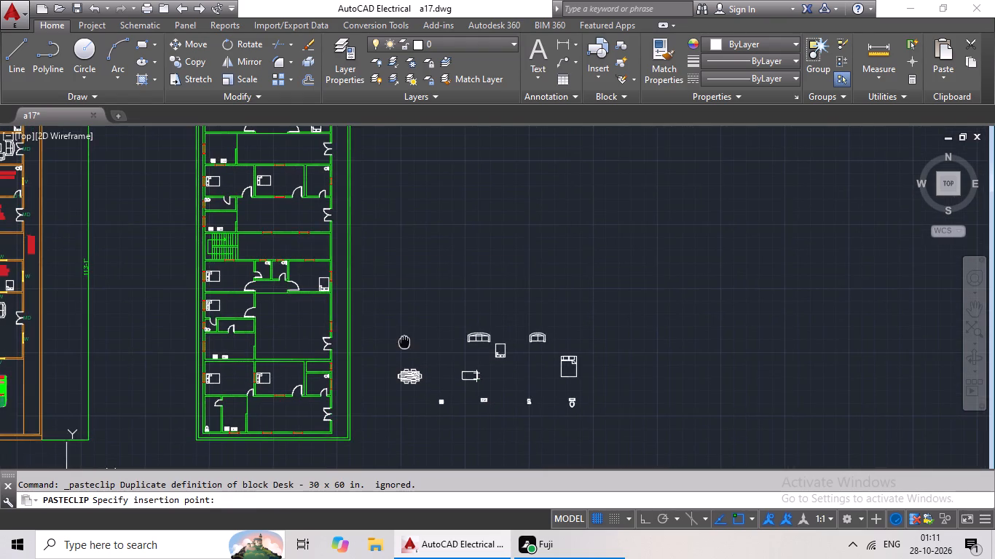
middle_drag(346, 238, 460, 334)
middle_drag(362, 279, 386, 395)
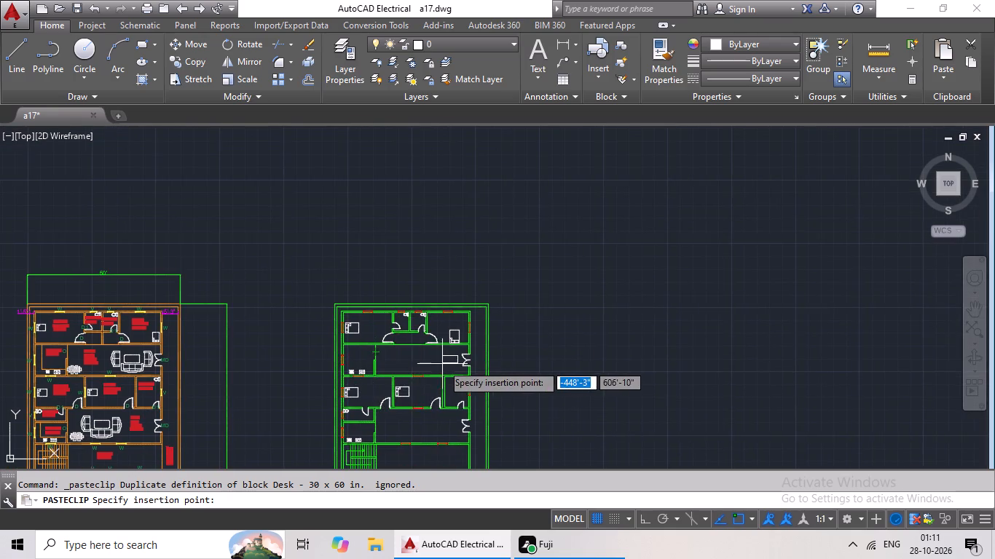
scroll(442, 364, up, 2)
middle_drag(435, 361, 436, 345)
scroll(414, 352, up, 1)
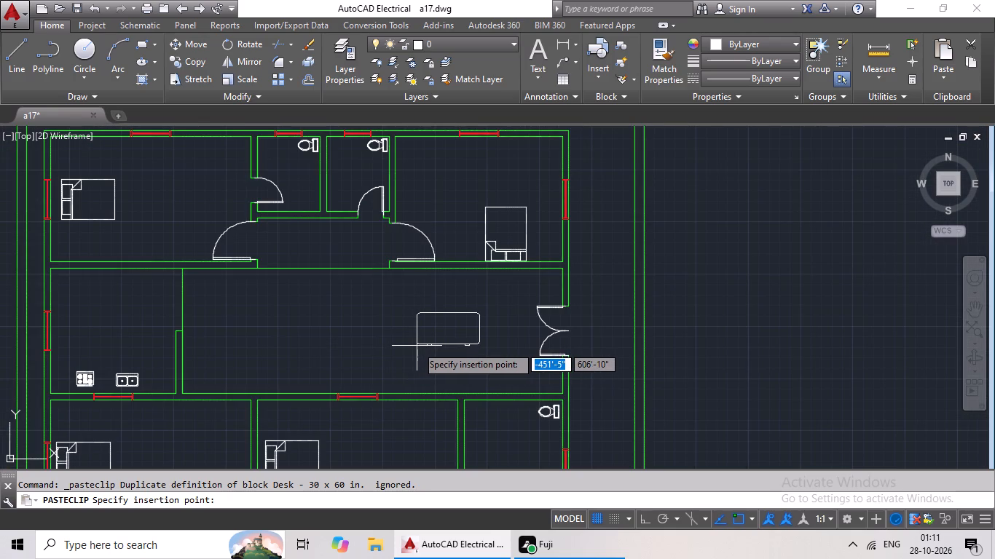
click(417, 346)
Rotate the spare 7 ft roundback sofa outside the plan 180 degrees about its lower-right corner, so its back faces down.
scroll(615, 360, down, 4)
middle_drag(658, 362, 358, 196)
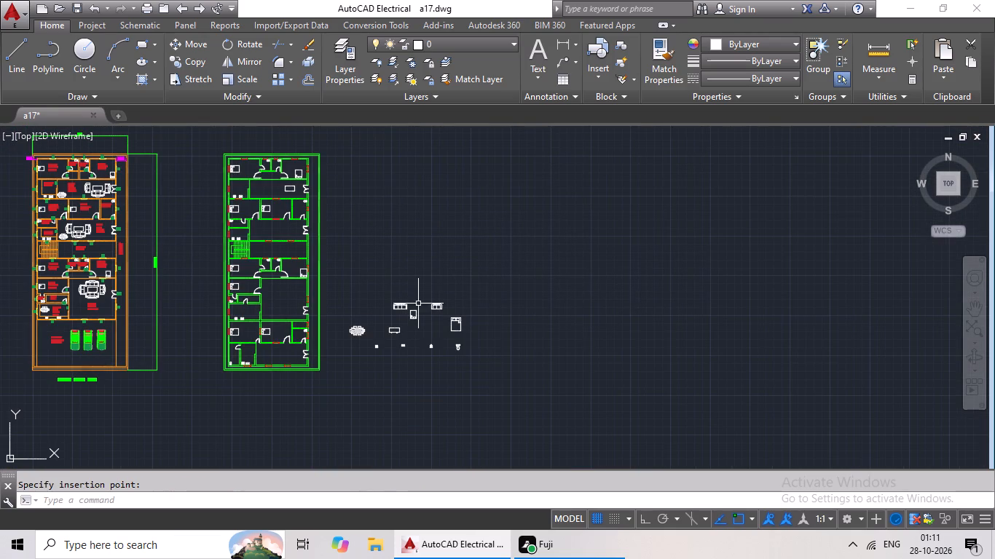
click(405, 308)
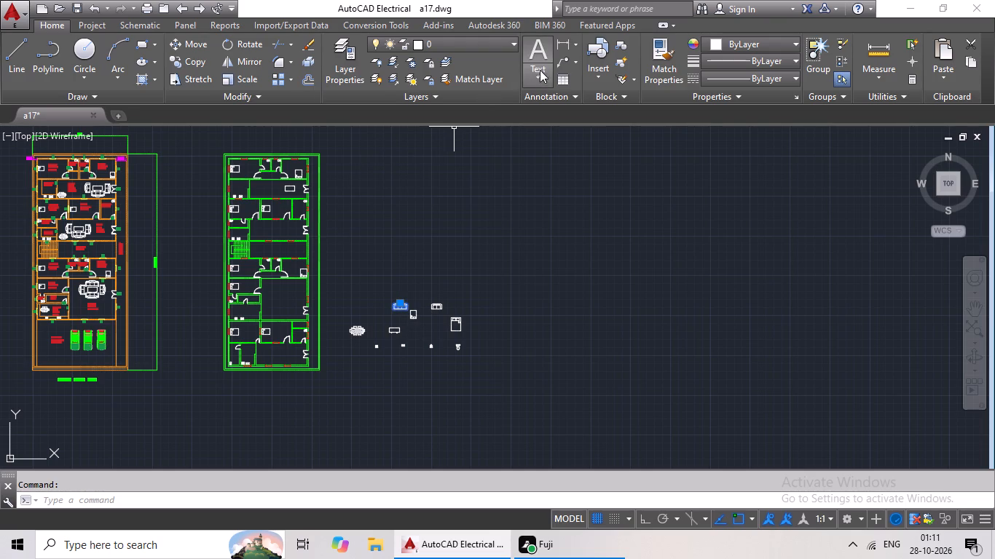
click(232, 44)
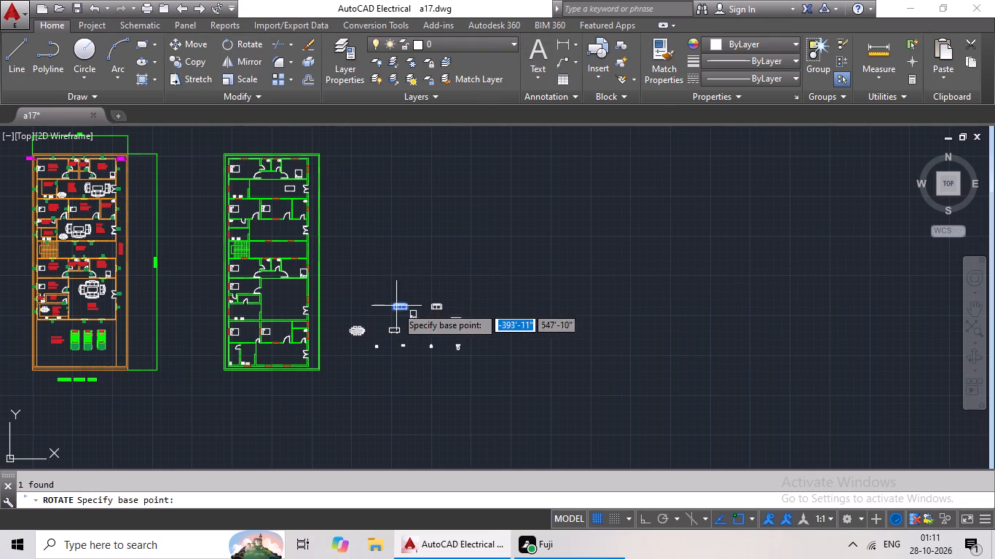
scroll(400, 303, up, 6)
click(422, 296)
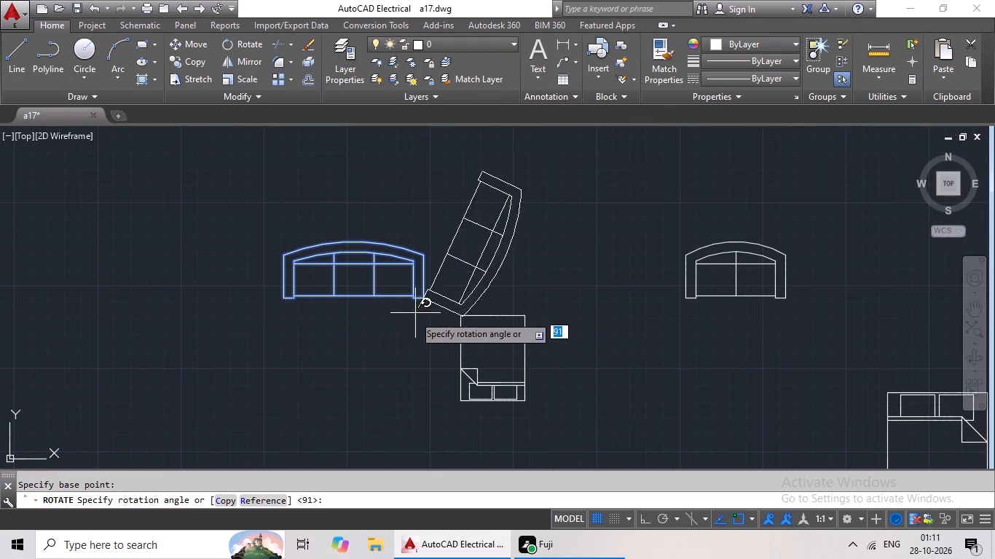
click(161, 298)
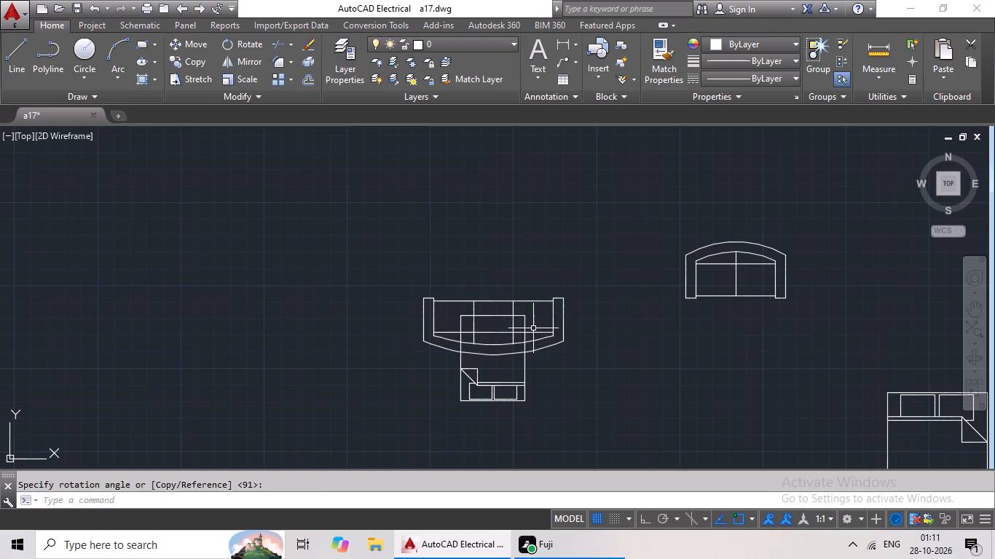
Copy the rotated 7 ft sofa into the hall beside the topmost kitchen, just below the desk with its back toward the lower wall.
click(533, 334)
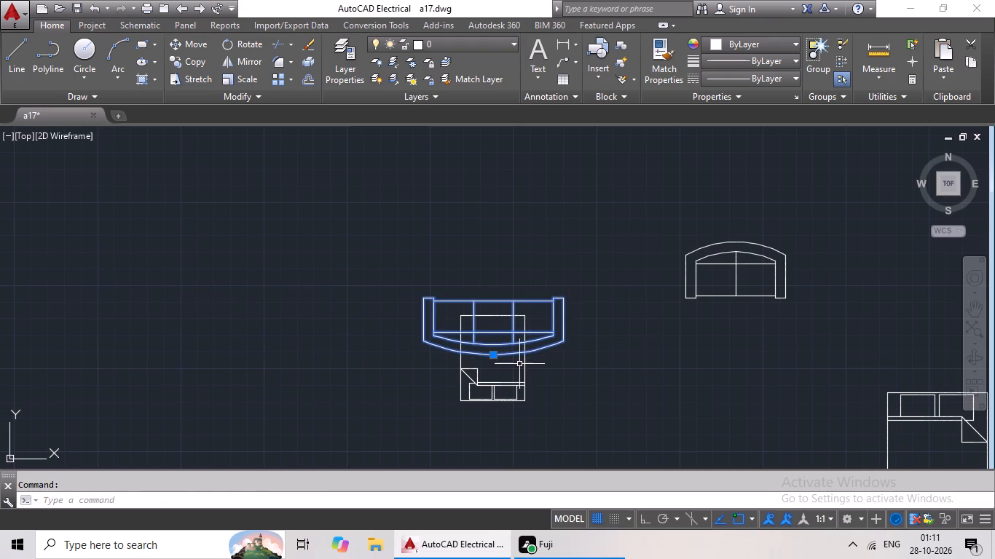
key(ctrl+c)
key(ctrl+v)
scroll(431, 376, down, 2)
middle_drag(335, 362, 516, 361)
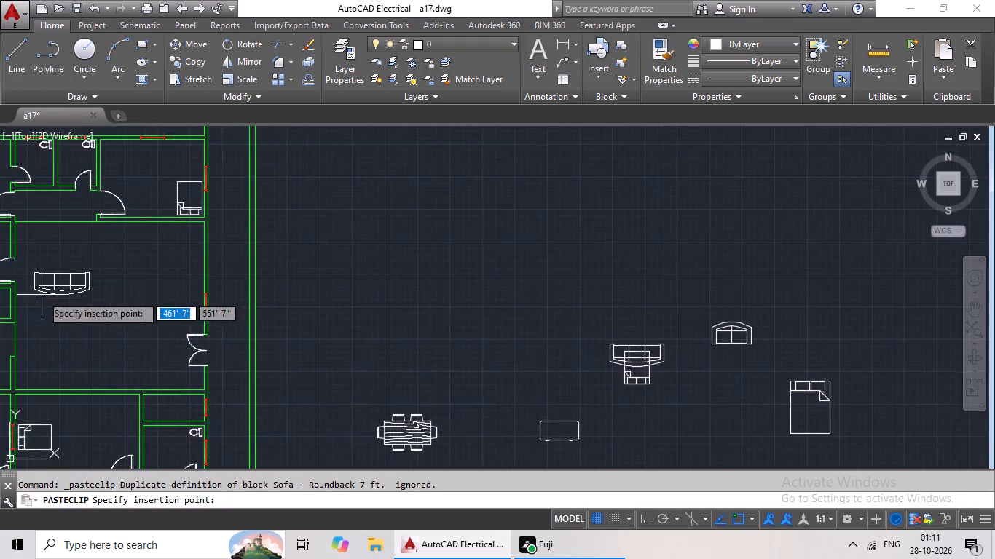
middle_drag(51, 295, 280, 333)
middle_drag(236, 306, 240, 463)
middle_drag(288, 294, 283, 401)
middle_drag(293, 305, 293, 309)
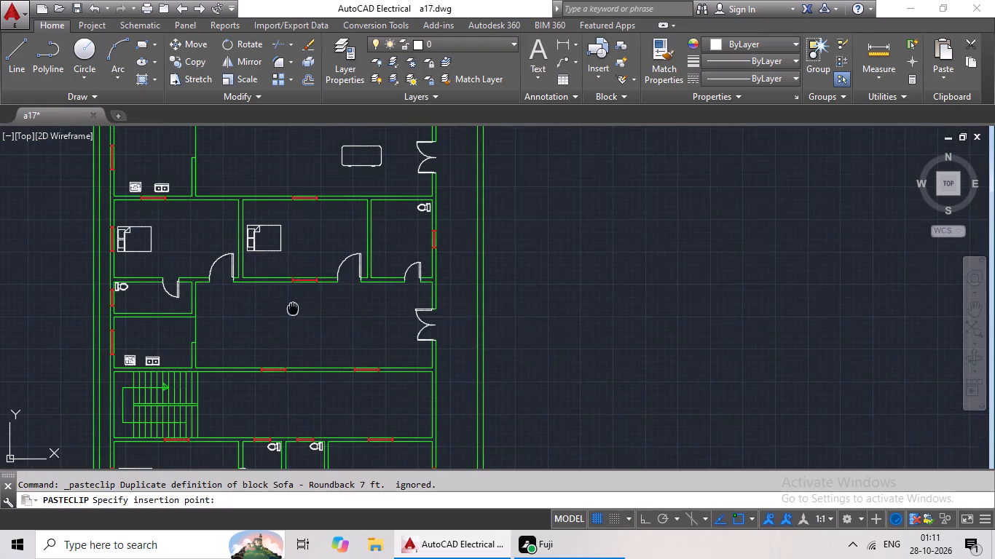
middle_drag(293, 309, 289, 408)
scroll(334, 298, up, 3)
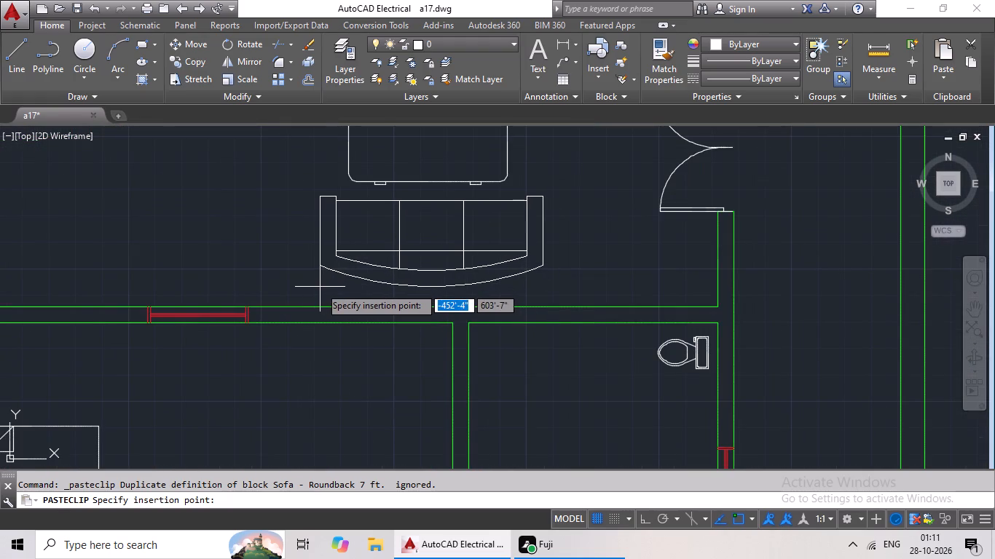
click(320, 287)
Rotate the spare 5 ft roundback loveseat outside the plan 270 degrees about its upper-right corner, so its back faces right.
scroll(421, 302, down, 3)
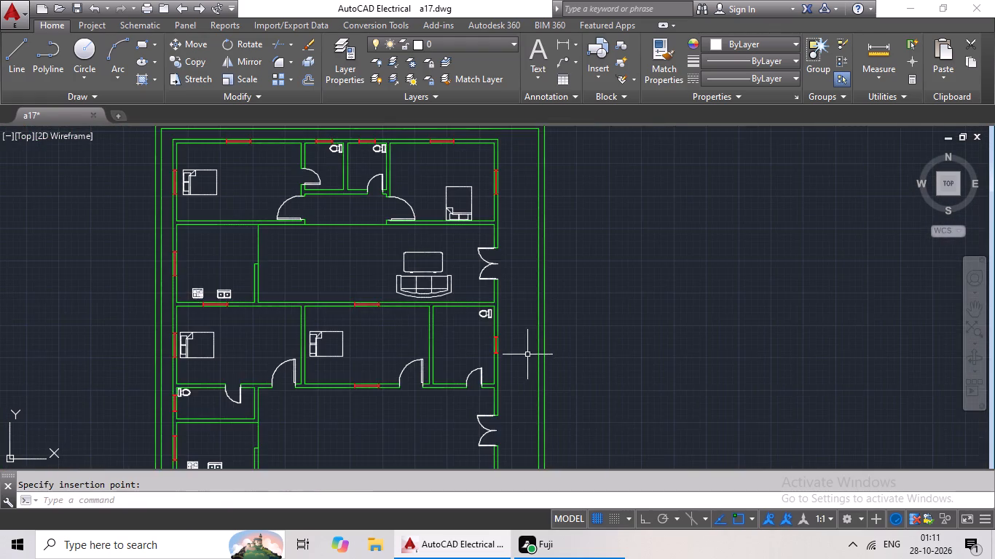
middle_drag(527, 354, 277, 271)
scroll(331, 288, down, 2)
middle_drag(384, 330, 379, 261)
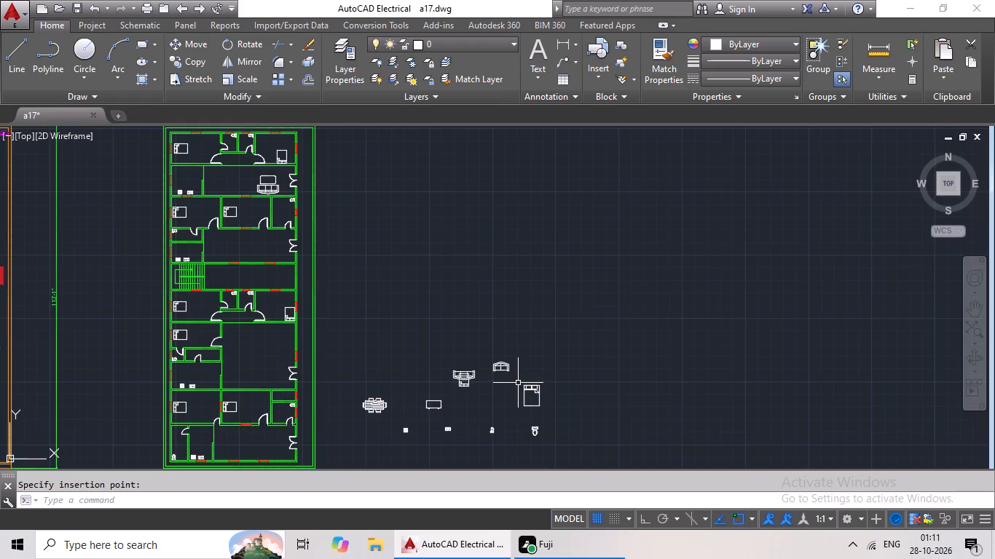
scroll(518, 383, up, 3)
click(473, 315)
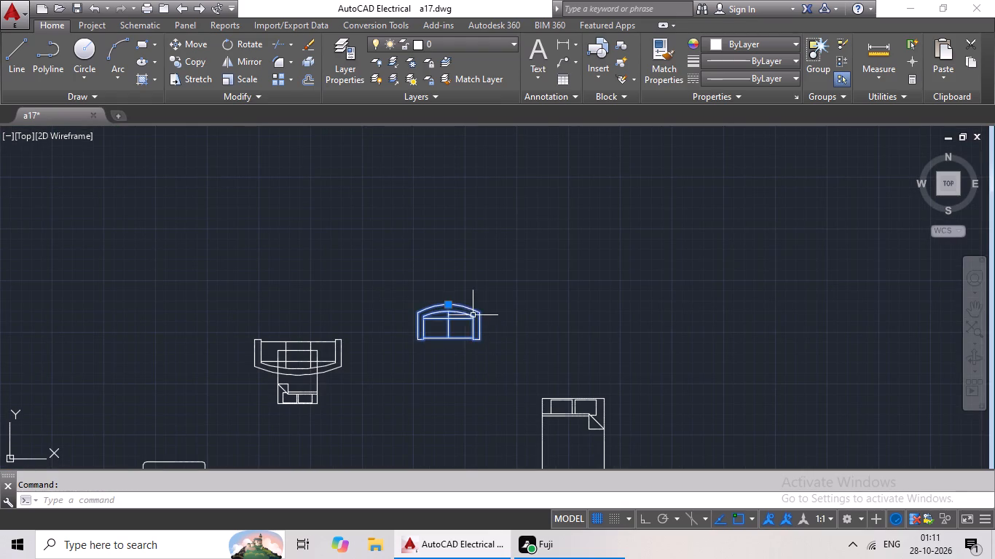
click(258, 37)
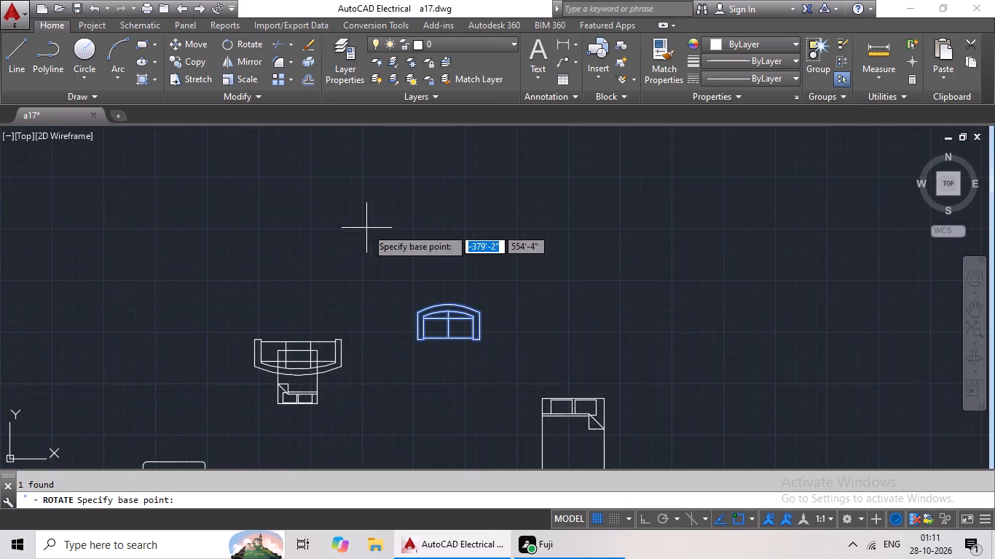
click(480, 314)
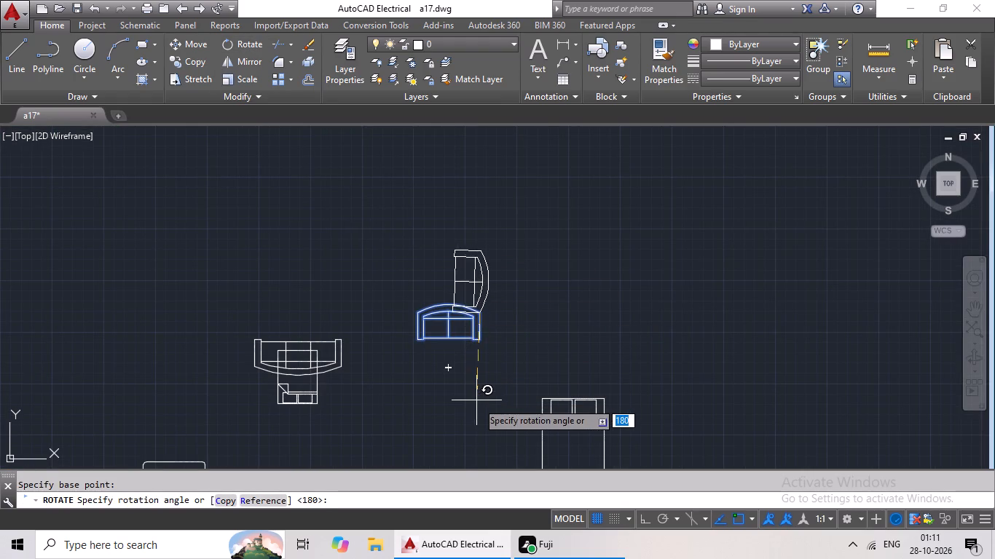
click(480, 465)
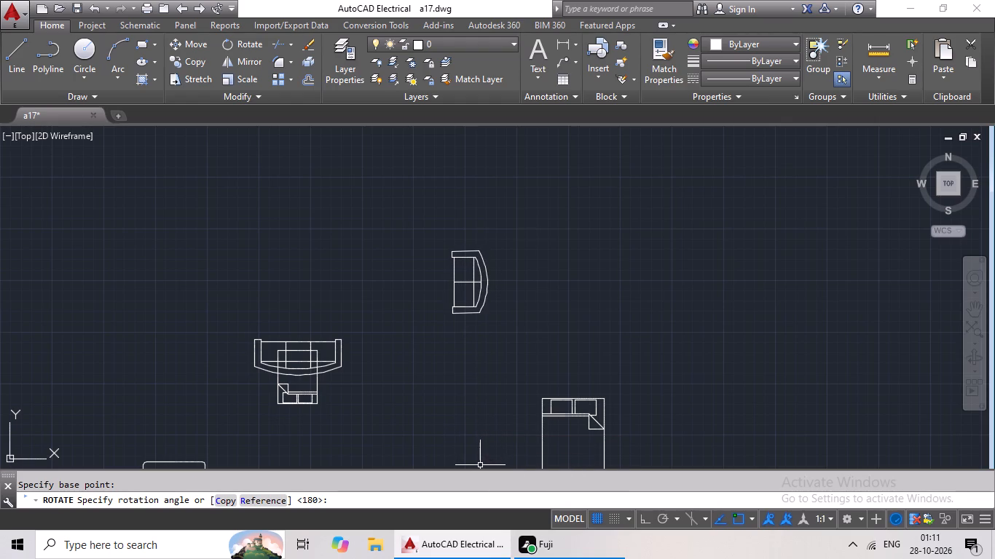
Copy the right-backed loveseat into the topmost hall, between the desk and the double door, at the sofa's right end.
click(480, 304)
click(480, 296)
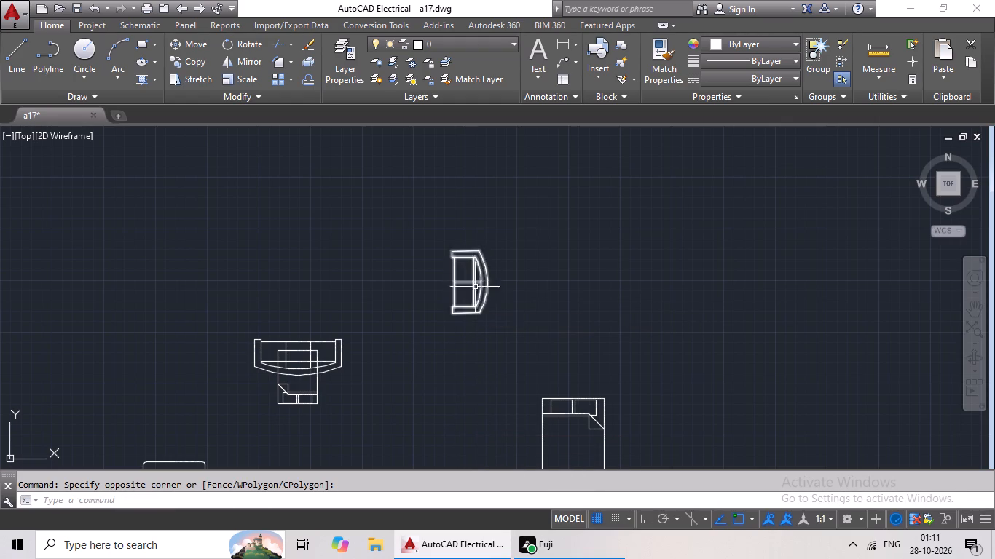
click(466, 283)
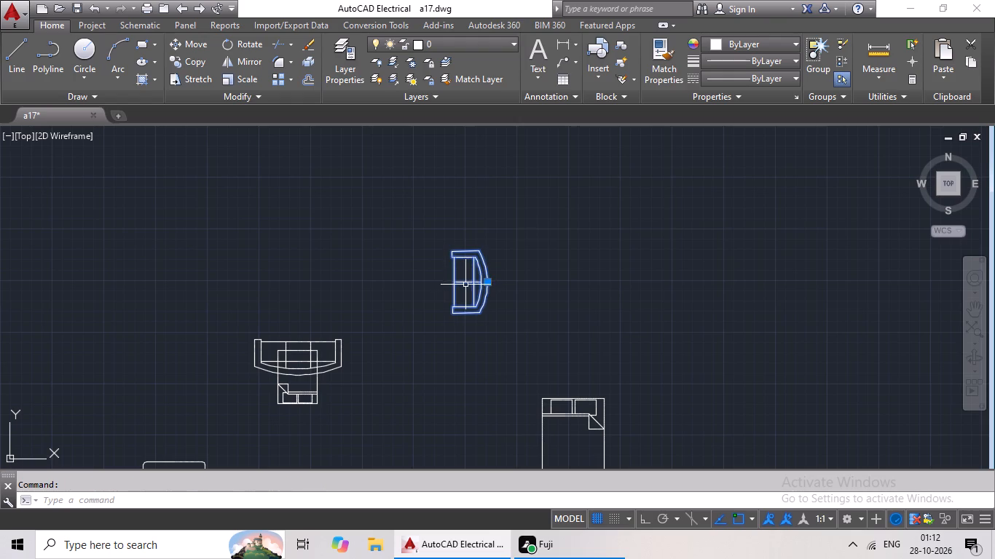
key(ctrl+c)
key(ctrl+v)
scroll(463, 336, down, 1)
scroll(397, 315, down, 2)
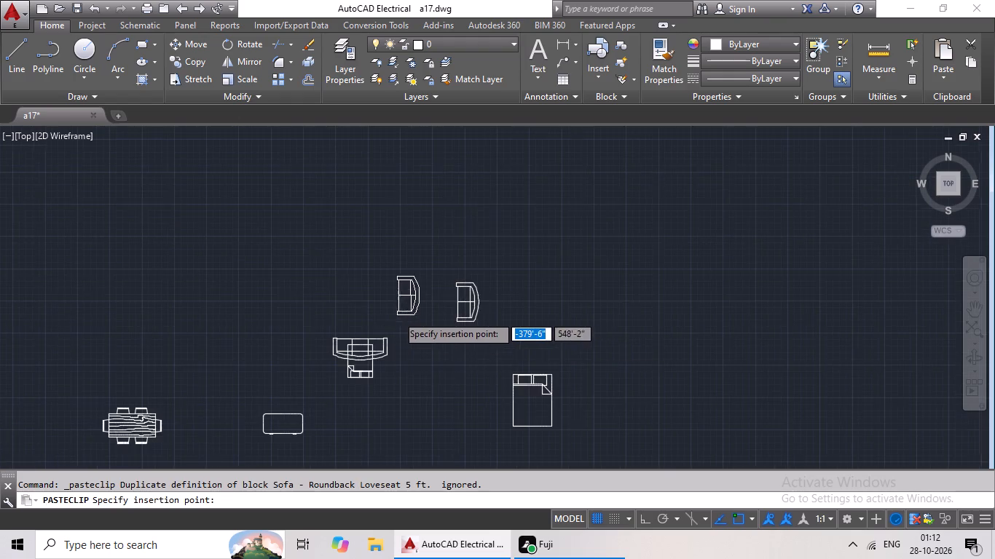
middle_drag(351, 302, 532, 376)
middle_drag(472, 361, 497, 393)
scroll(409, 245, up, 8)
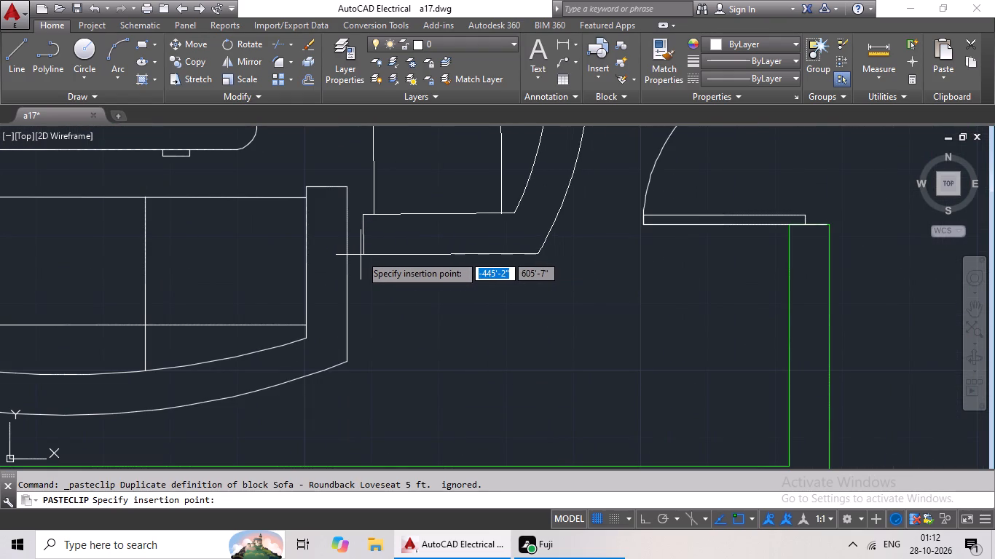
click(360, 255)
Rotate the spare loveseat outside the plan about 180 degrees around its lower-left corner, so its back faces left.
scroll(437, 266, down, 4)
middle_drag(463, 295, 456, 245)
scroll(539, 282, down, 1)
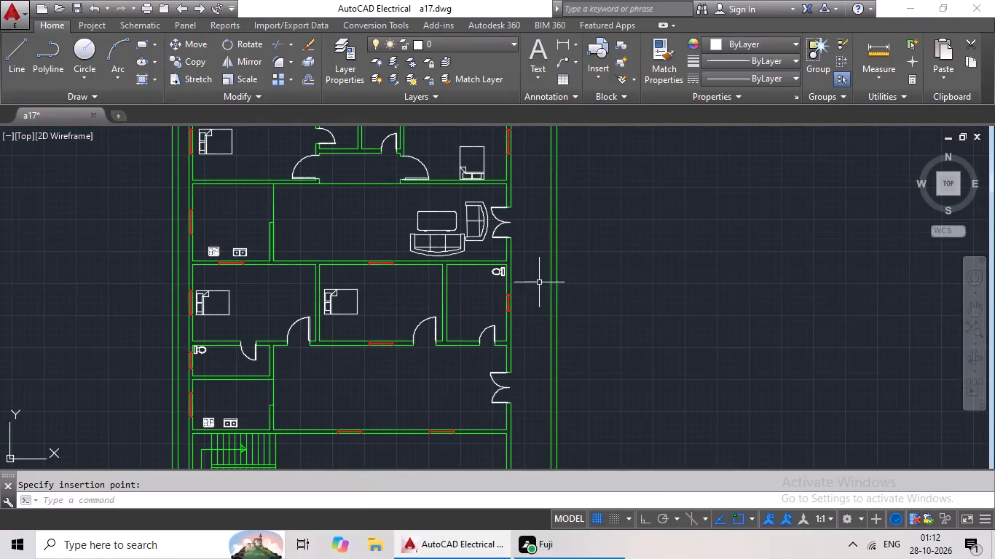
middle_drag(577, 290, 425, 173)
scroll(539, 240, down, 1)
middle_drag(544, 267, 417, 147)
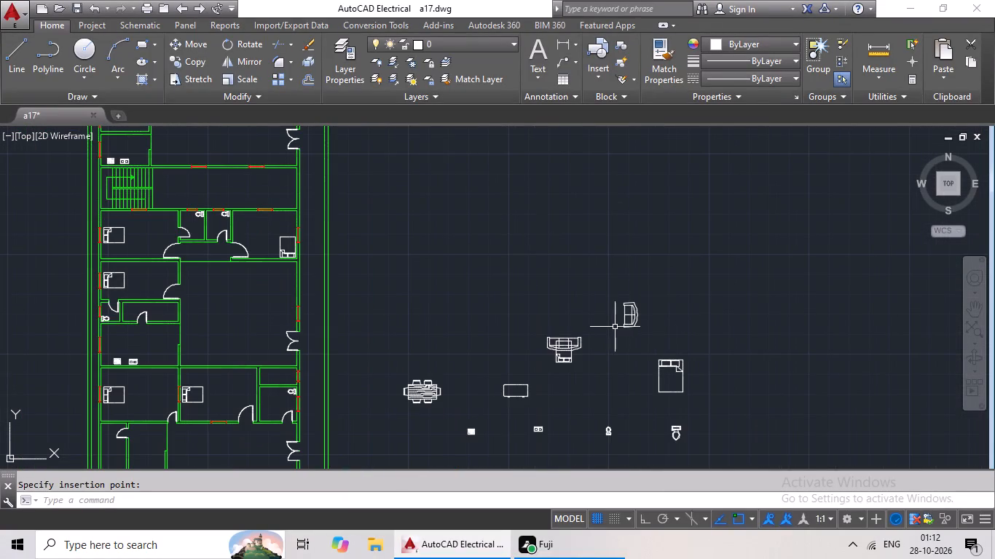
click(625, 326)
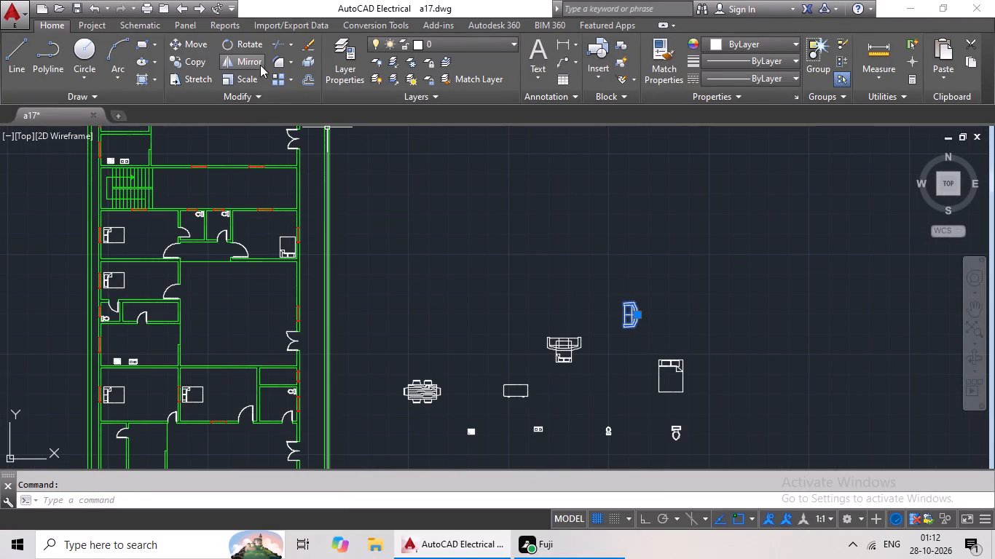
click(251, 46)
scroll(650, 341, up, 3)
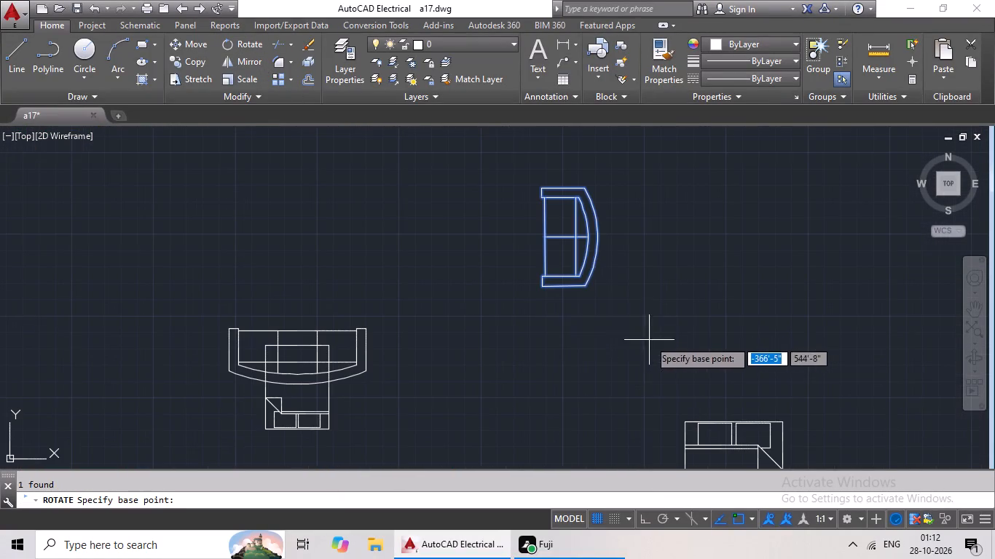
click(544, 289)
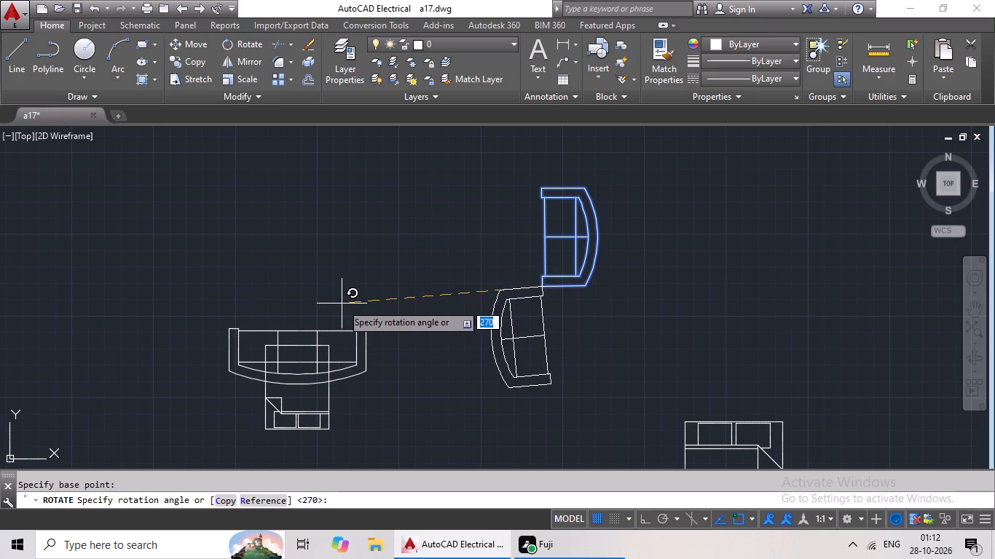
click(341, 285)
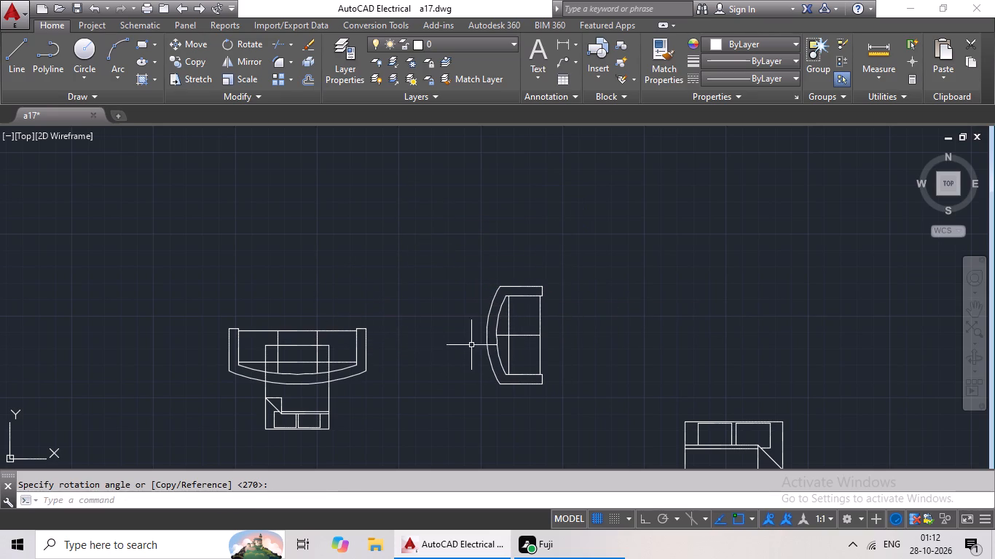
Copy the left-backed loveseat into the topmost hall, left of the desk at the sofa's left end.
click(495, 335)
key(ctrl+c)
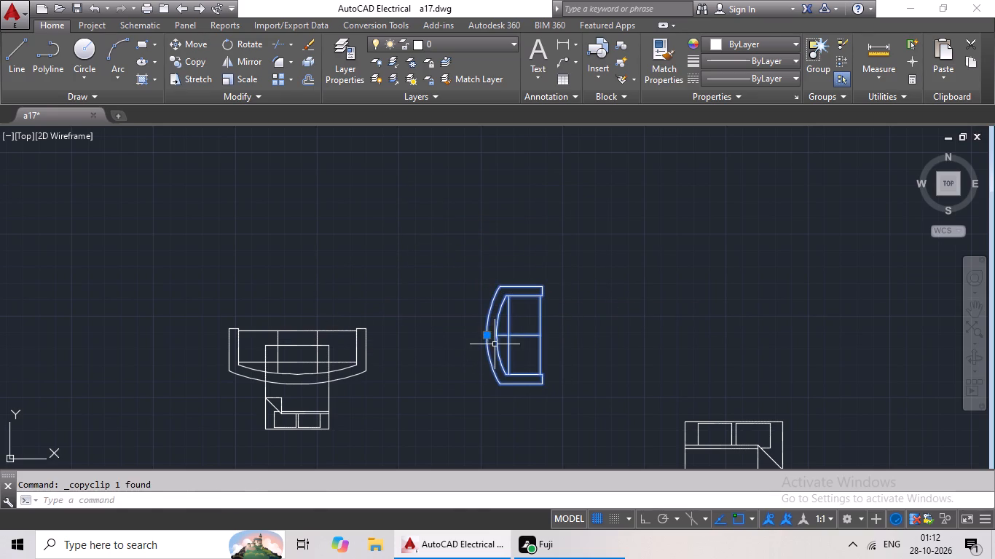
key(ctrl+v)
scroll(377, 360, down, 2)
middle_drag(329, 346, 572, 383)
middle_drag(315, 316, 556, 357)
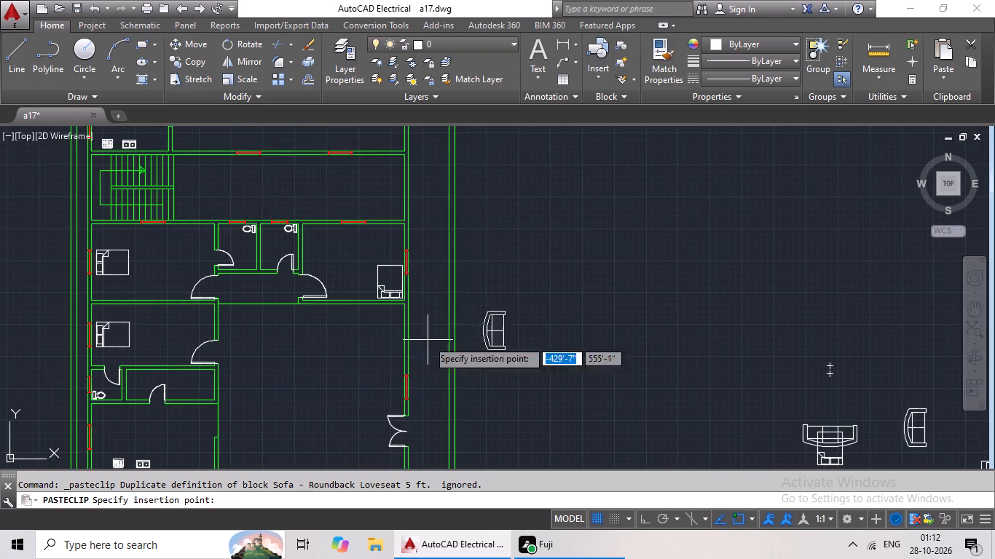
middle_drag(383, 344, 383, 443)
middle_drag(291, 220, 291, 291)
middle_drag(295, 244, 299, 350)
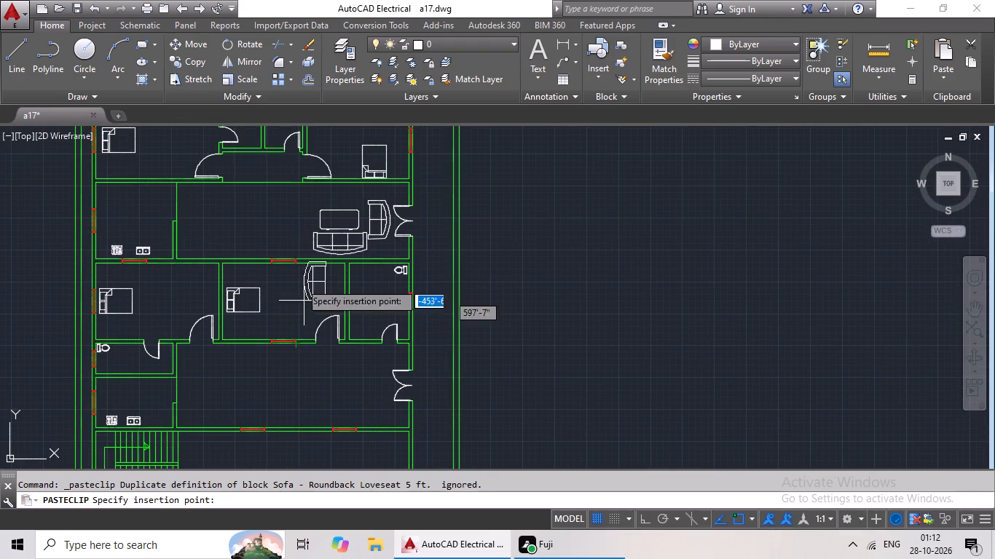
scroll(296, 247, up, 4)
middle_drag(260, 245, 259, 373)
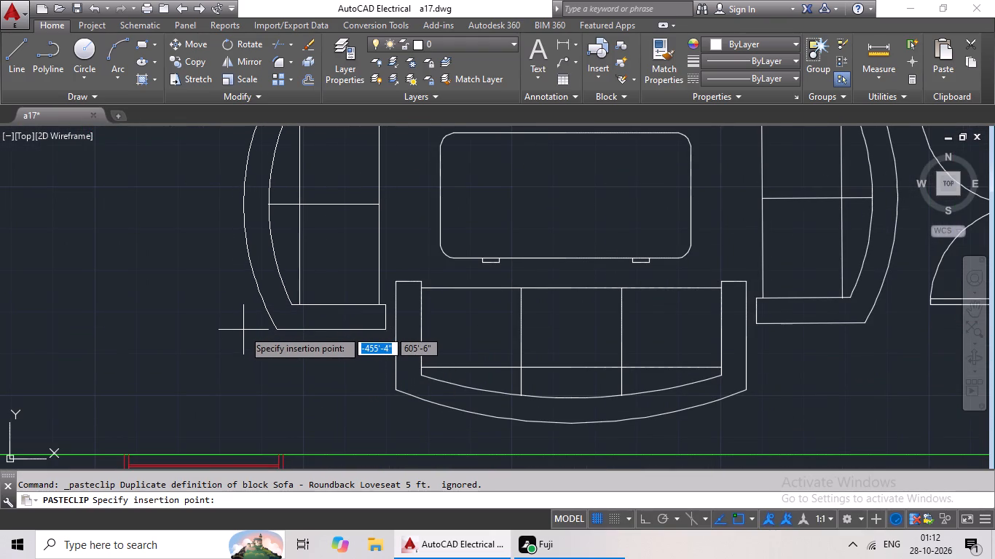
click(243, 329)
Copy the desk from the topmost hall's seating group into the hall directly above the staircase, a short way left of its double door.
scroll(337, 328, down, 4)
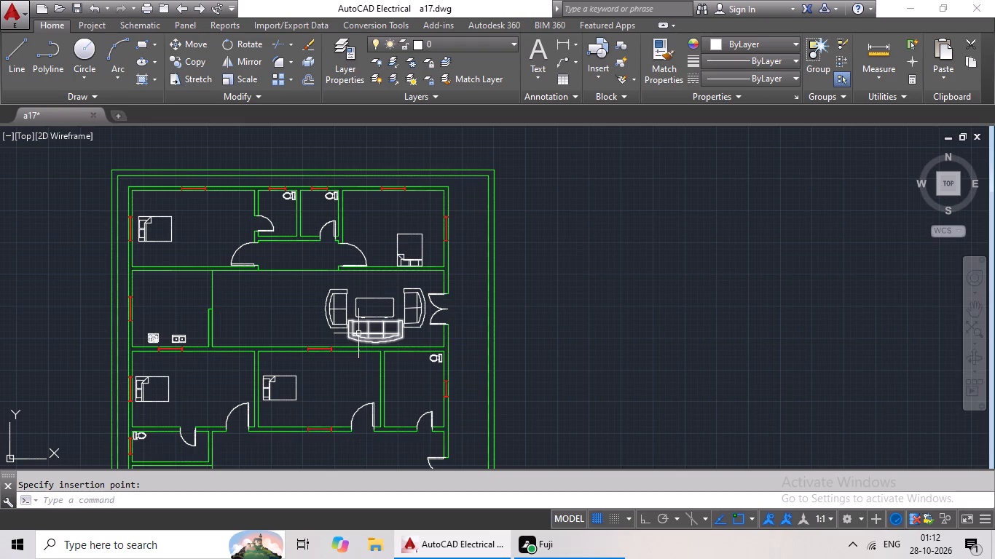
middle_drag(361, 333, 391, 289)
middle_drag(406, 286, 443, 212)
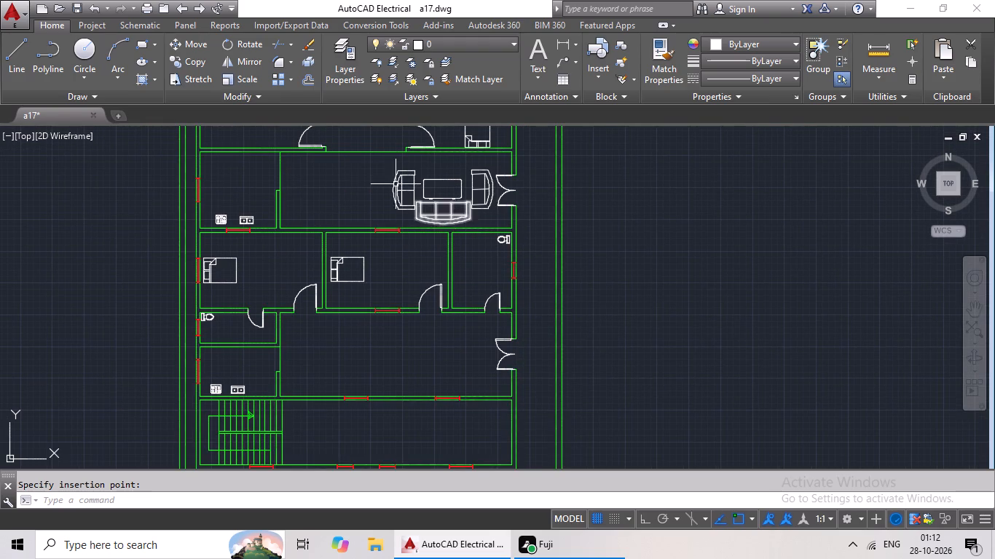
click(463, 188)
key(ctrl+c)
key(ctrl+v)
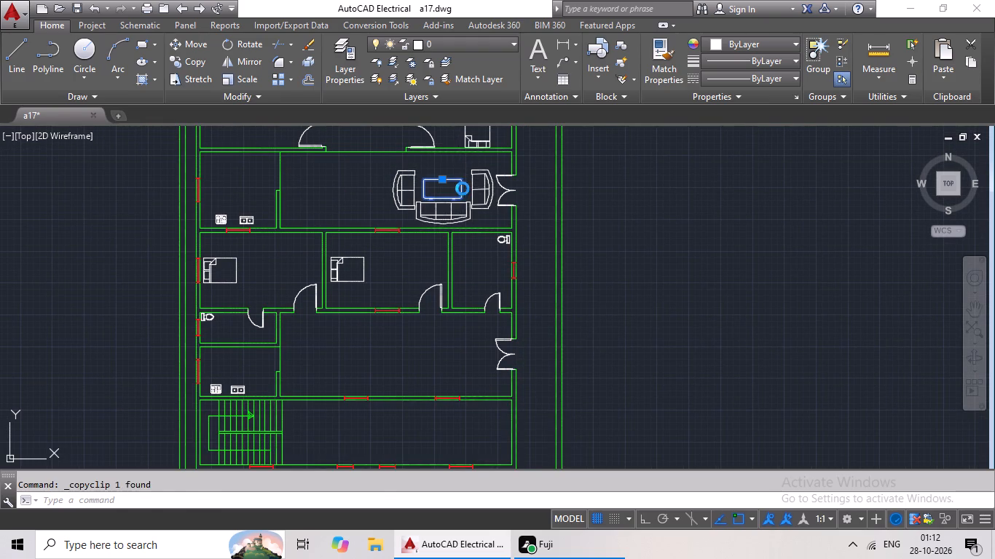
ctrl+scroll(459, 208, down, 1)
middle_drag(459, 208, 480, 107)
middle_drag(456, 231, 455, 155)
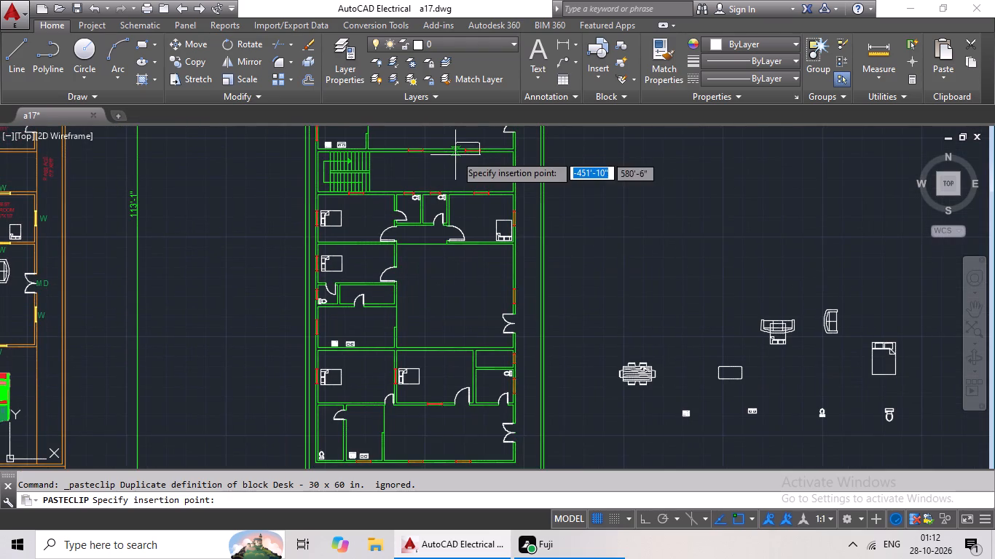
middle_drag(484, 191, 484, 261)
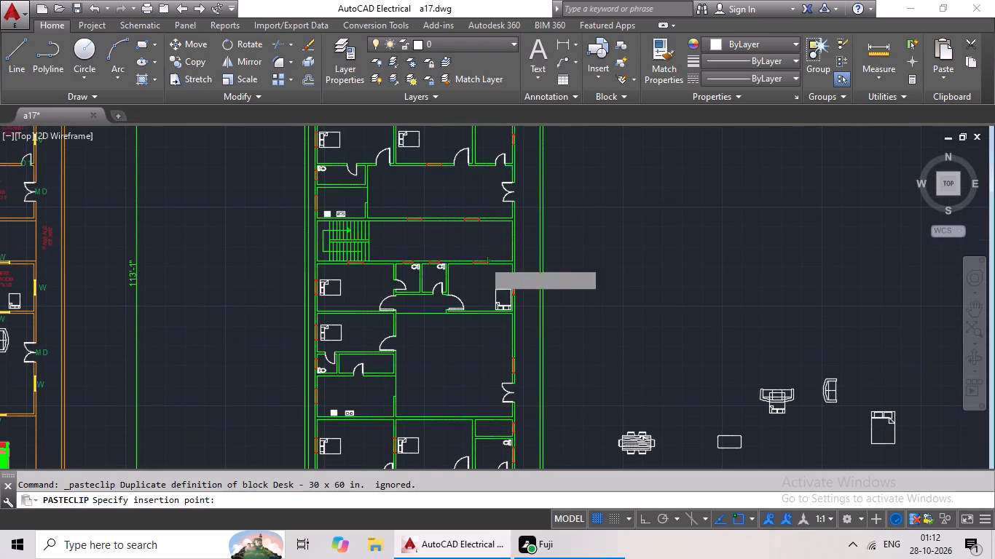
middle_drag(443, 245, 442, 303)
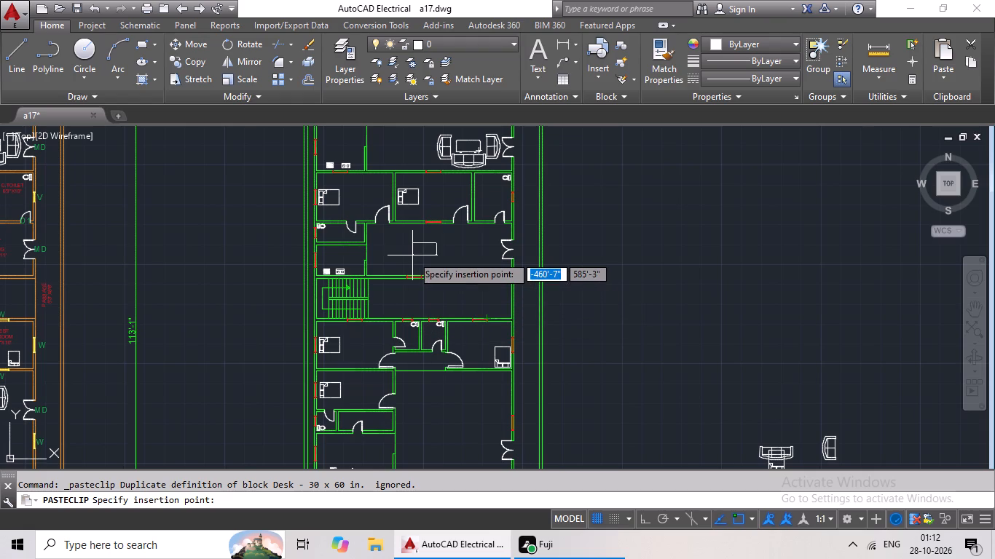
scroll(412, 255, up, 1)
middle_drag(415, 257, 424, 290)
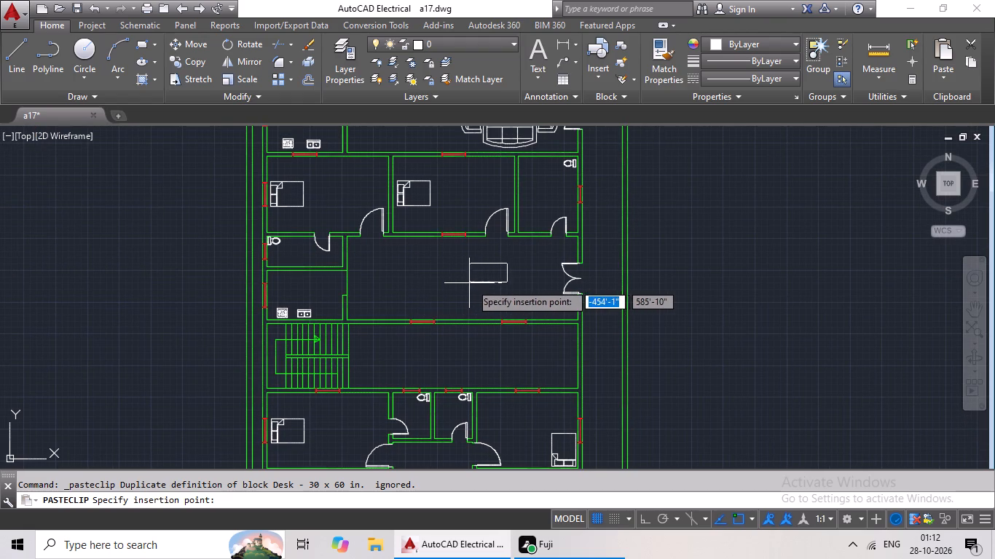
click(476, 282)
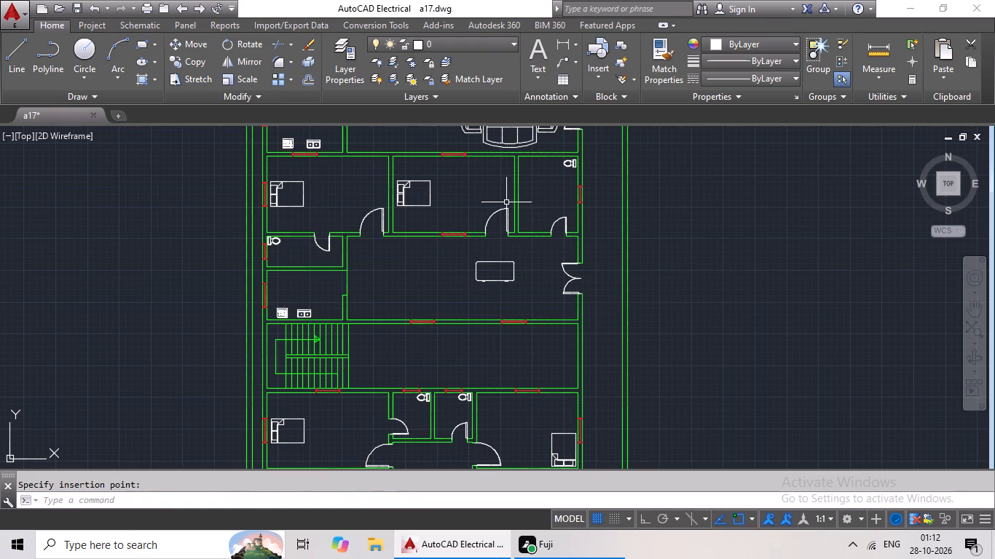
Copy the 7 ft roundback sofa from the topmost hall to just below the desk in the hall above the staircase.
middle_drag(506, 200, 495, 250)
click(506, 191)
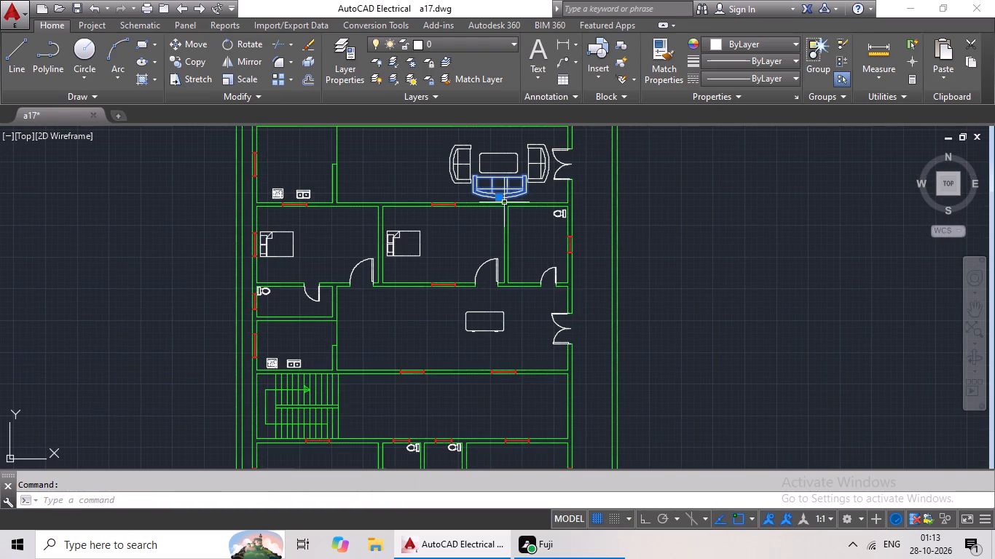
key(ctrl+c)
key(ctrl+v)
scroll(465, 365, up, 1)
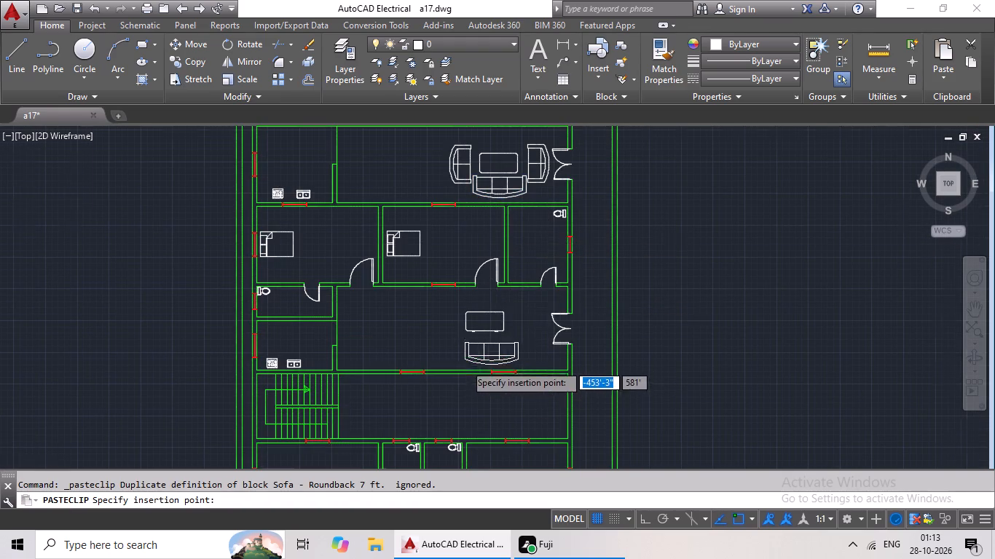
scroll(465, 363, up, 1)
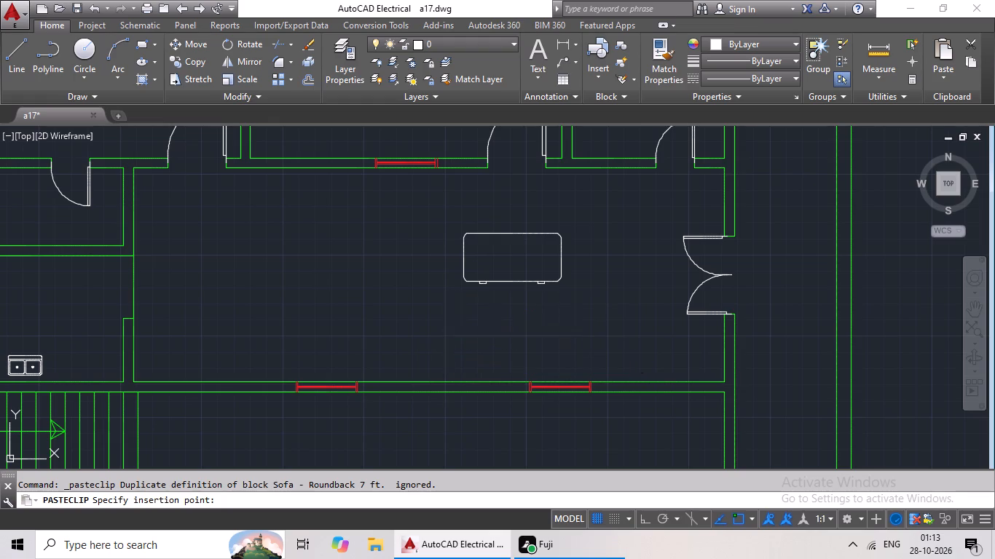
click(444, 347)
Copy the right-backed loveseat from the topmost hall into the hall above the staircase, between the desk and the double door.
scroll(611, 282, down, 1)
middle_drag(603, 264, 567, 341)
middle_drag(563, 214, 536, 303)
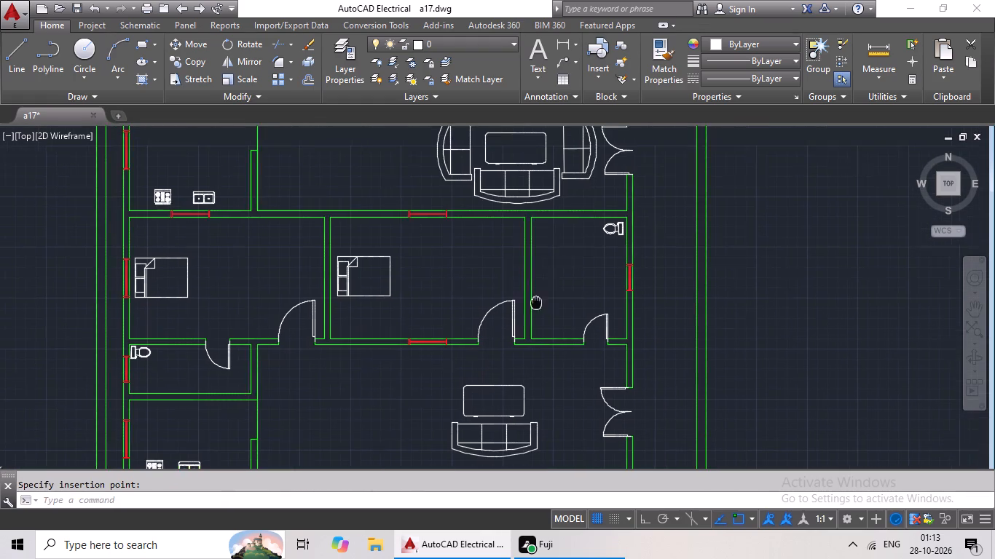
click(567, 205)
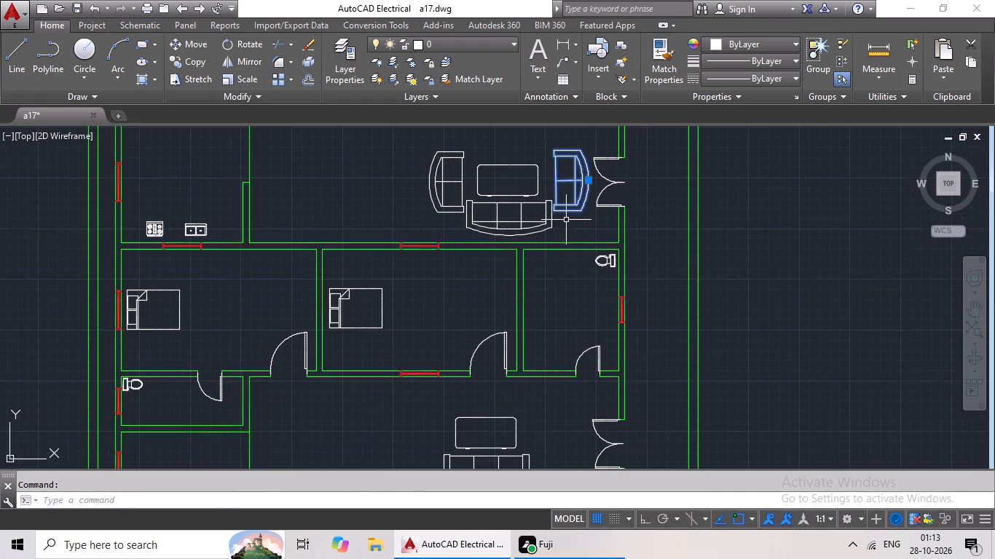
key(ctrl+c)
key(ctrl+v)
ctrl+scroll(559, 266, down, 1)
middle_drag(558, 266, 550, 148)
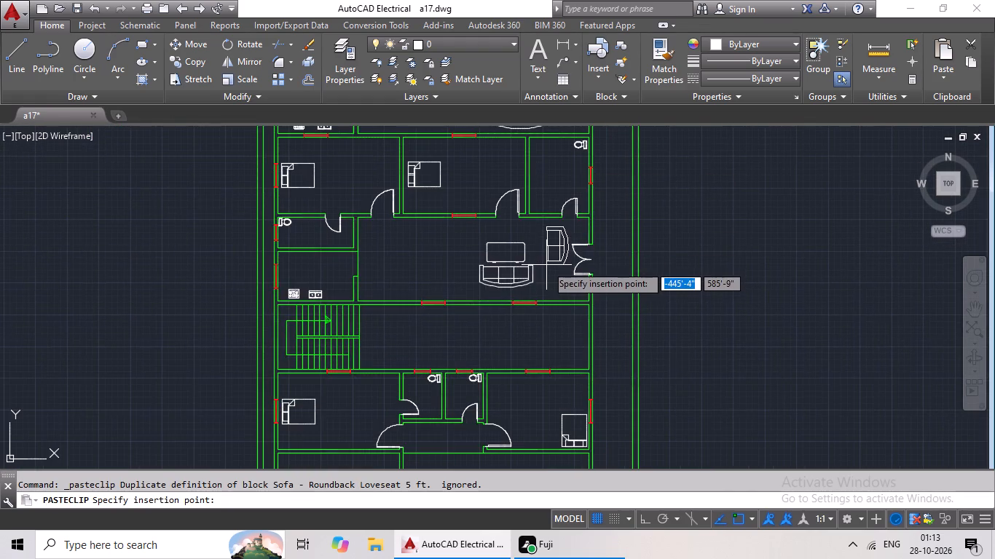
scroll(546, 265, up, 4)
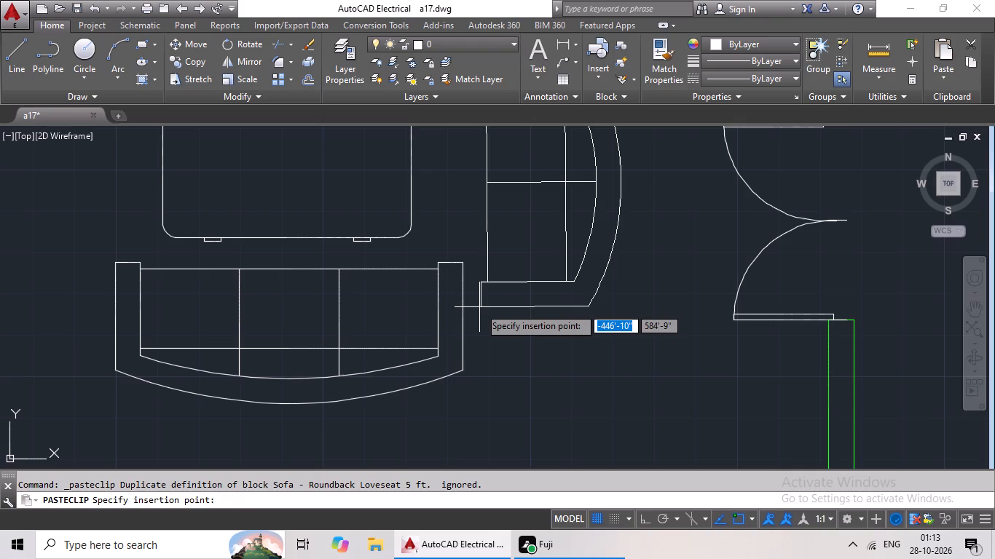
click(479, 307)
Copy the left-backed loveseat from the topmost hall into the hall above the staircase, left of the desk at the sofa's left end.
scroll(538, 255, down, 2)
middle_drag(540, 217, 538, 292)
middle_drag(543, 258, 543, 306)
middle_drag(538, 281, 538, 313)
scroll(551, 254, down, 1)
middle_drag(559, 213, 559, 285)
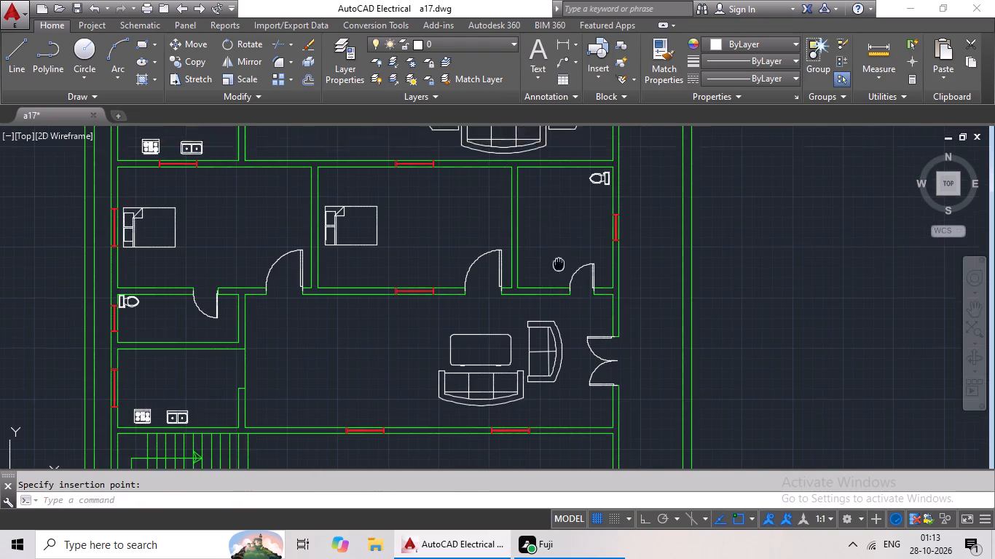
middle_drag(559, 285, 559, 317)
click(455, 197)
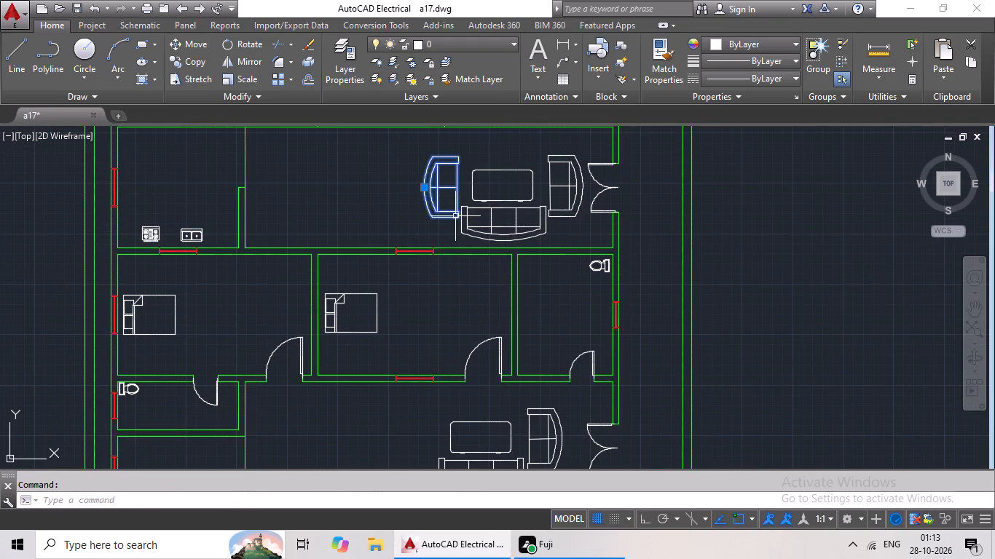
key(ctrl+c)
key(ctrl+v)
ctrl+scroll(470, 263, down, 1)
middle_drag(471, 261, 476, 144)
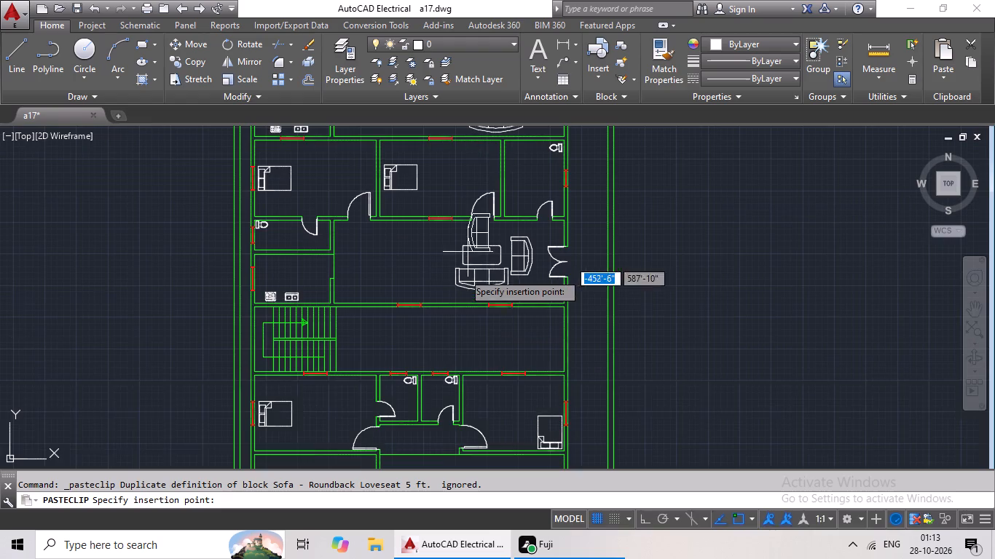
scroll(453, 279, up, 3)
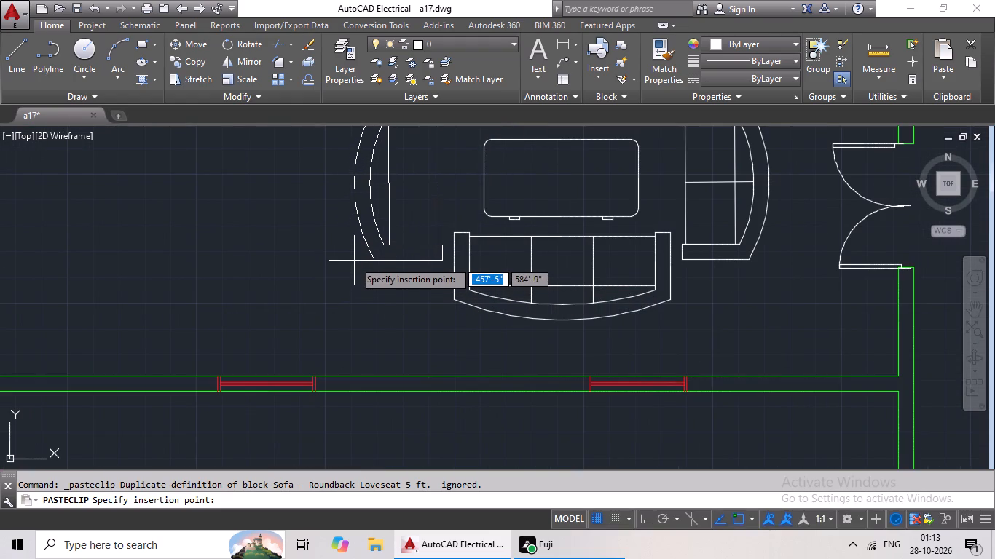
click(355, 257)
Scale the spare dining set outside the plan by reference from its left chair to its right chair, down to slightly over half its length.
scroll(401, 276, down, 2)
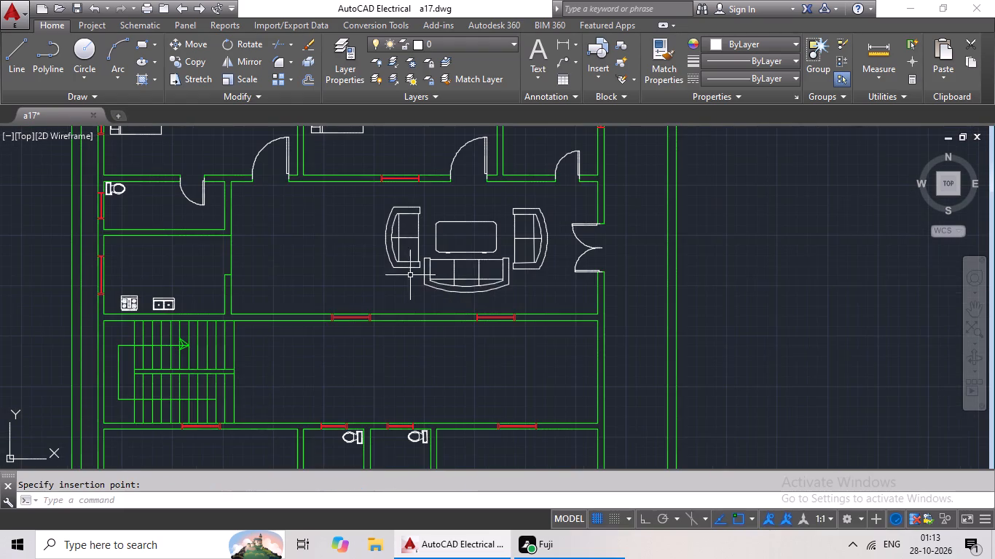
middle_drag(487, 271, 599, 253)
middle_drag(506, 247, 597, 246)
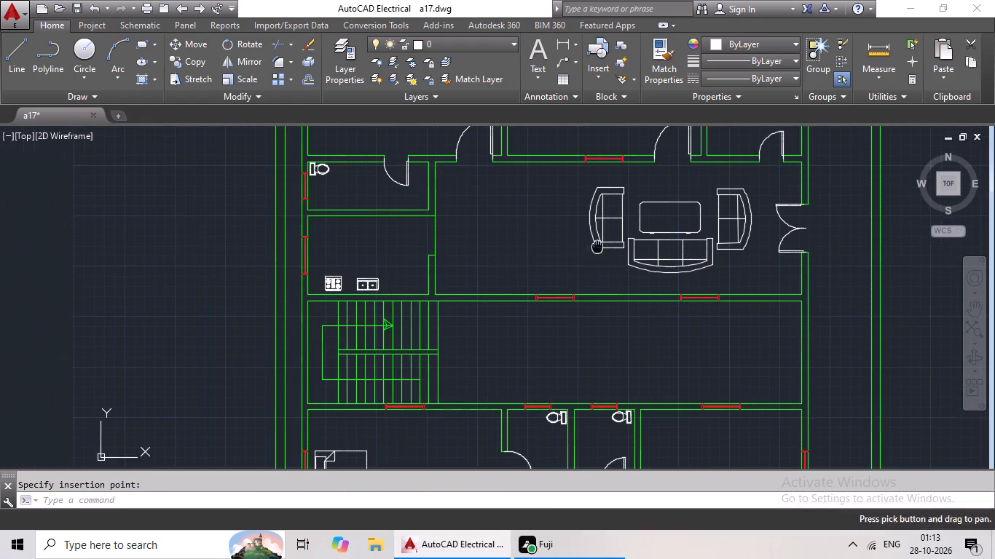
scroll(581, 254, down, 1)
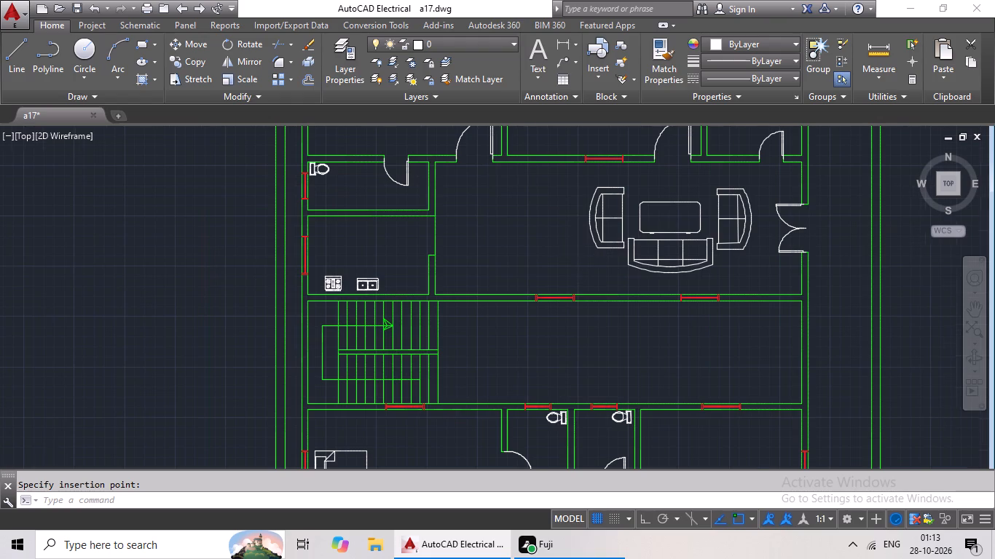
middle_drag(577, 241, 467, 301)
scroll(485, 270, down, 2)
middle_drag(634, 266, 545, 191)
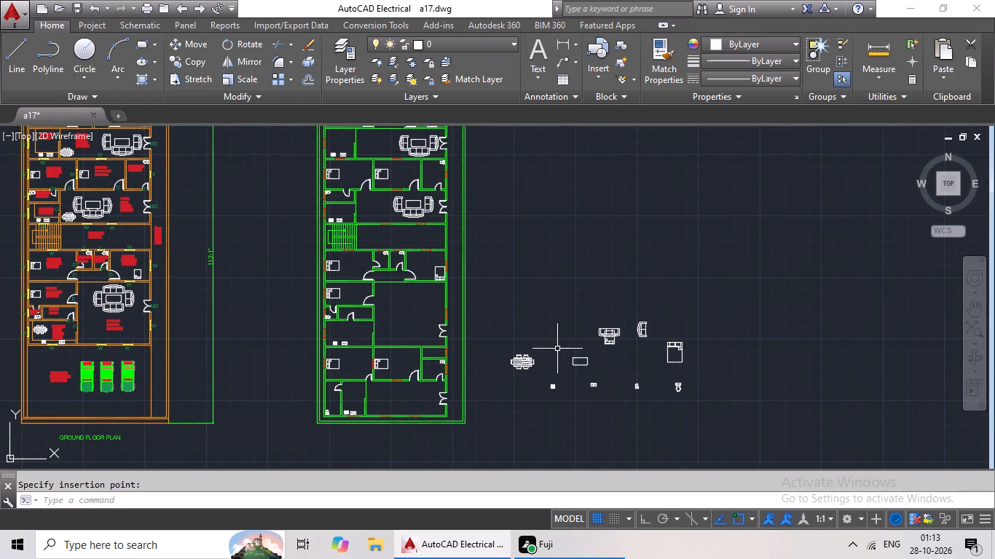
scroll(527, 368, up, 3)
click(512, 339)
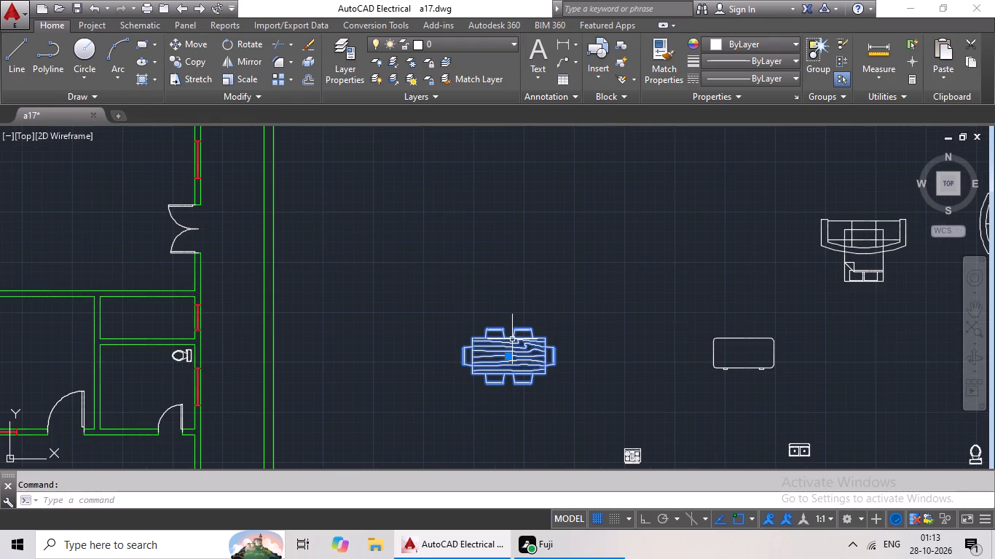
click(239, 80)
click(462, 357)
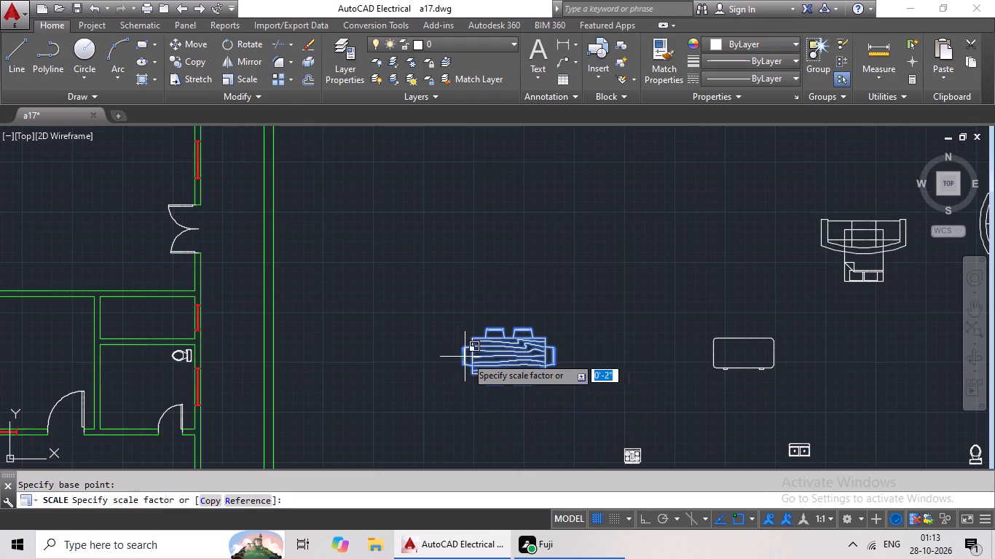
click(246, 504)
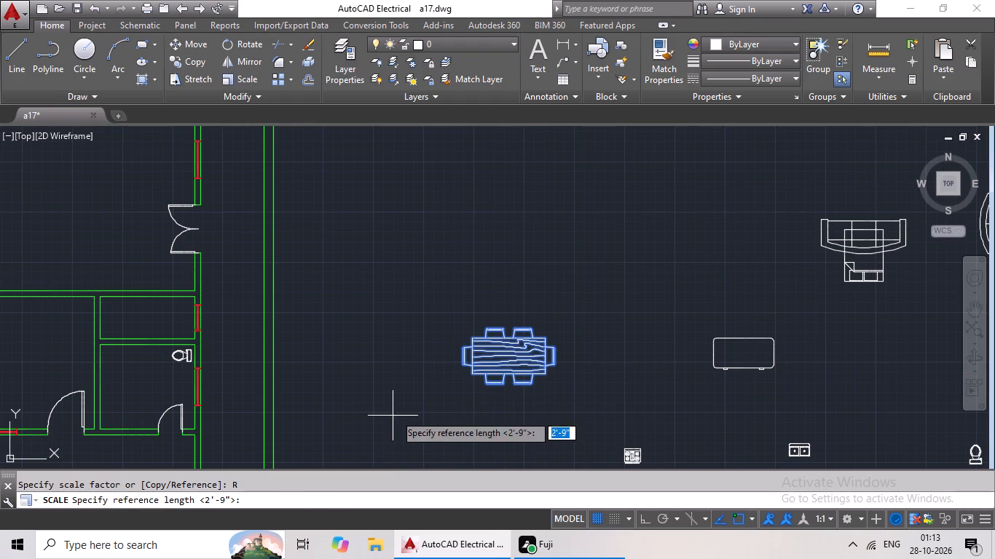
click(463, 354)
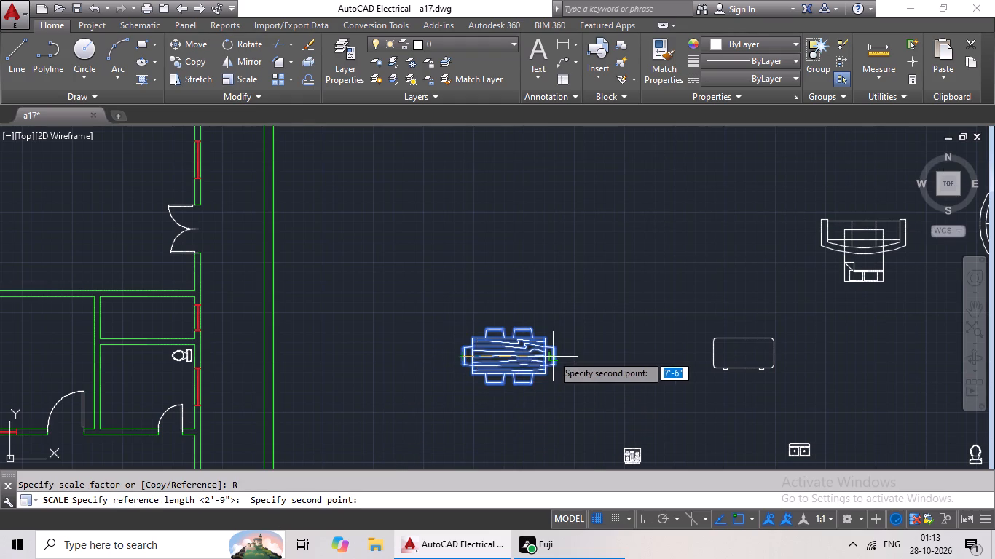
click(554, 357)
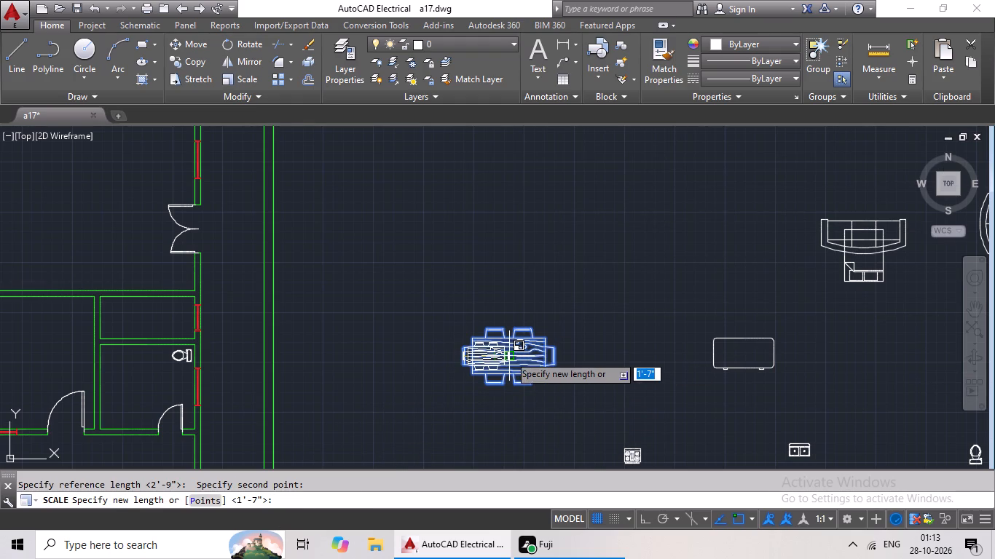
click(514, 355)
Copy the reduced dining set into the lower-left corner of the hall above the staircase, beside the kitchen wall.
click(491, 354)
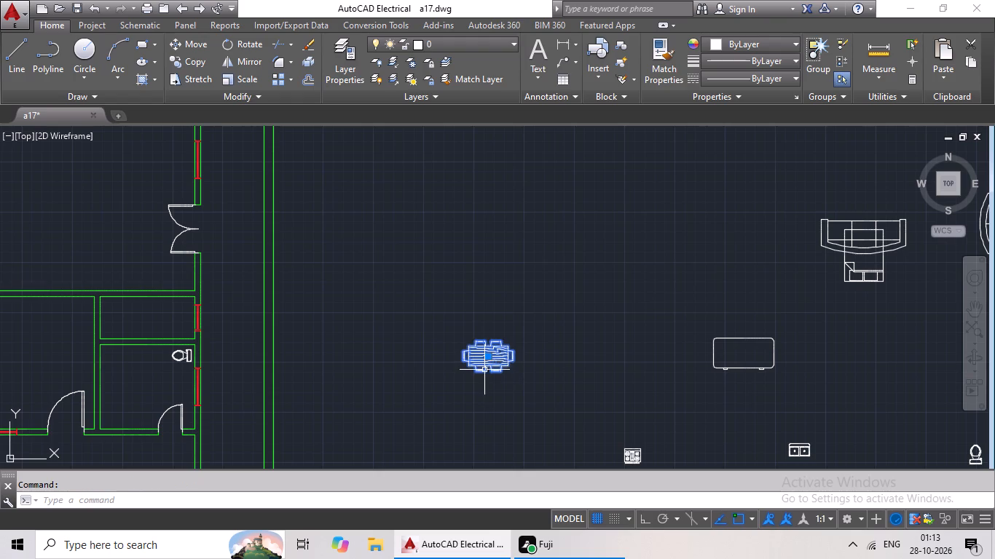
key(ctrl+c)
key(ctrl+v)
scroll(455, 407, down, 2)
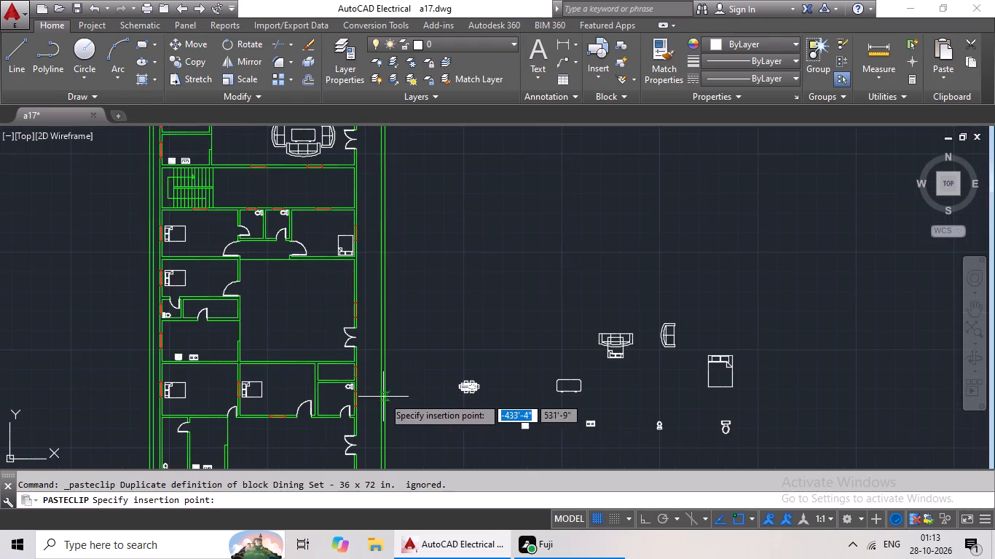
middle_drag(383, 397, 505, 471)
scroll(345, 234, up, 4)
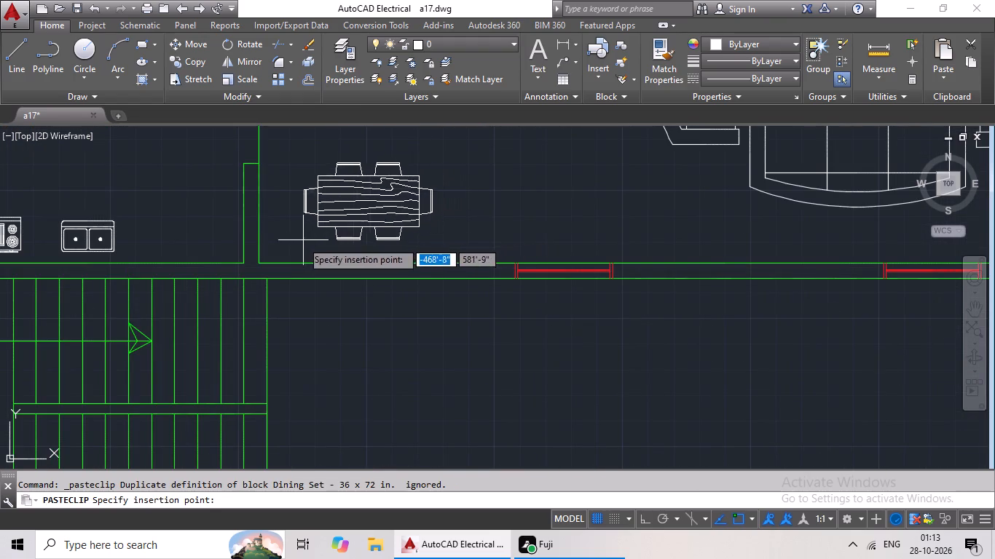
click(277, 247)
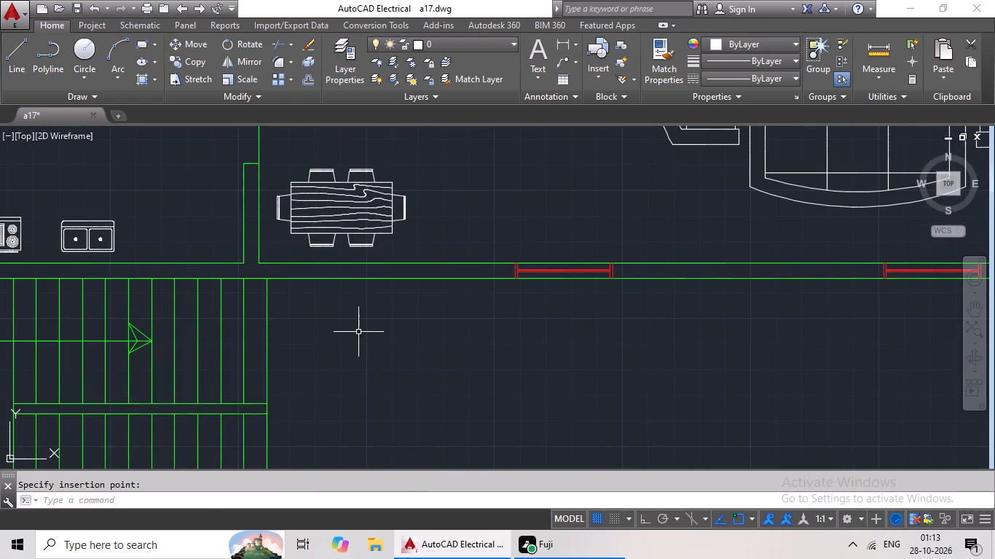
Place another copy of the dining set in the topmost hall's lower-left corner, beside the kitchen wall.
key(ctrl+c)
key(ctrl+v)
scroll(360, 344, down, 1)
middle_drag(392, 298, 400, 424)
middle_drag(414, 322, 446, 475)
scroll(410, 271, down, 1)
middle_drag(404, 234, 428, 410)
scroll(386, 362, up, 3)
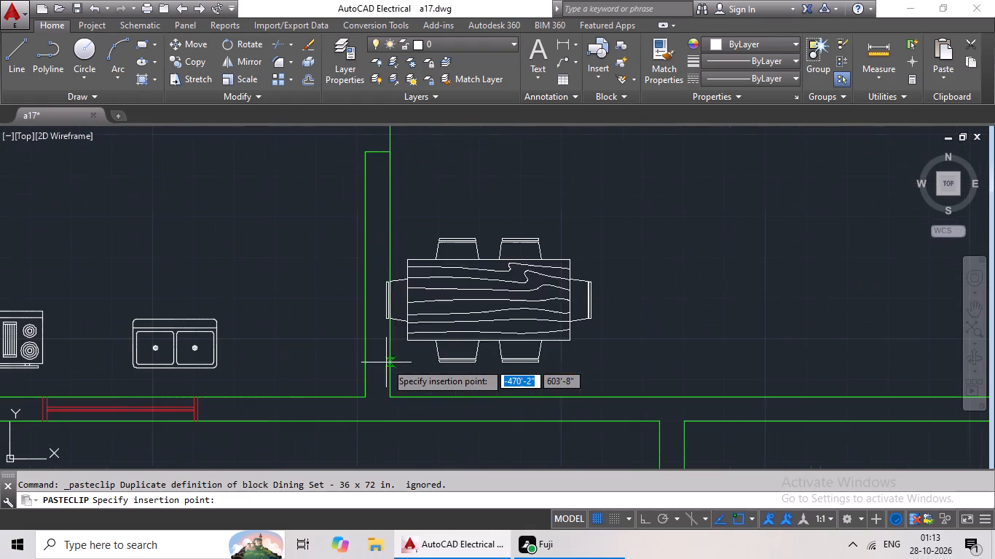
click(399, 380)
scroll(460, 400, down, 3)
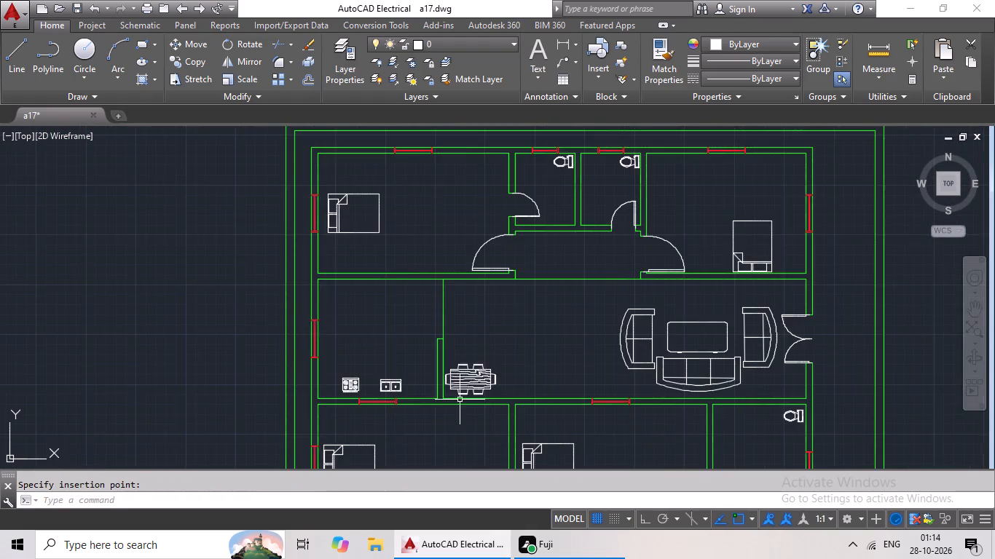
Paste another copy of the dining set into the kitchen beside the large living room, near its upper-left corner above the stove.
middle_drag(477, 388, 497, 275)
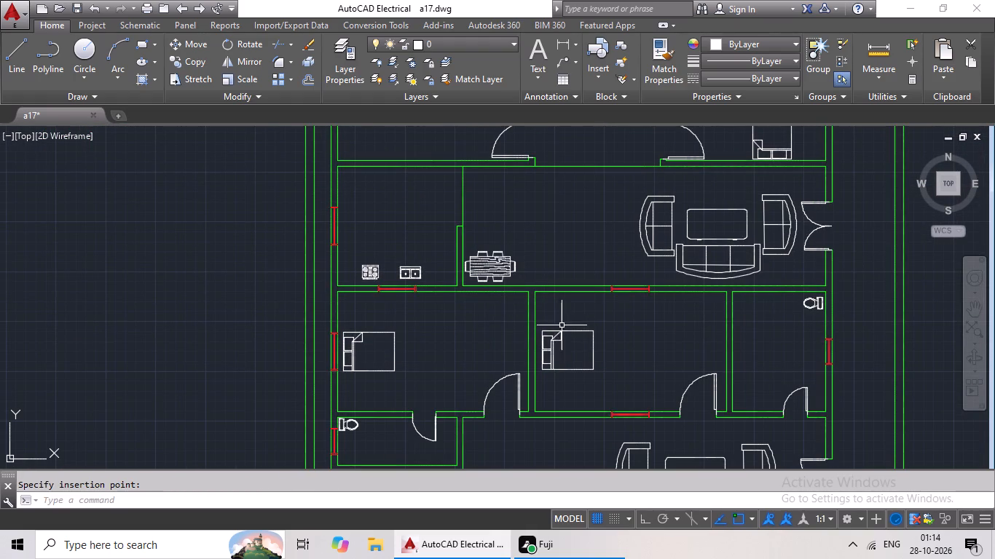
scroll(569, 338, down, 3)
middle_drag(569, 265, 570, 221)
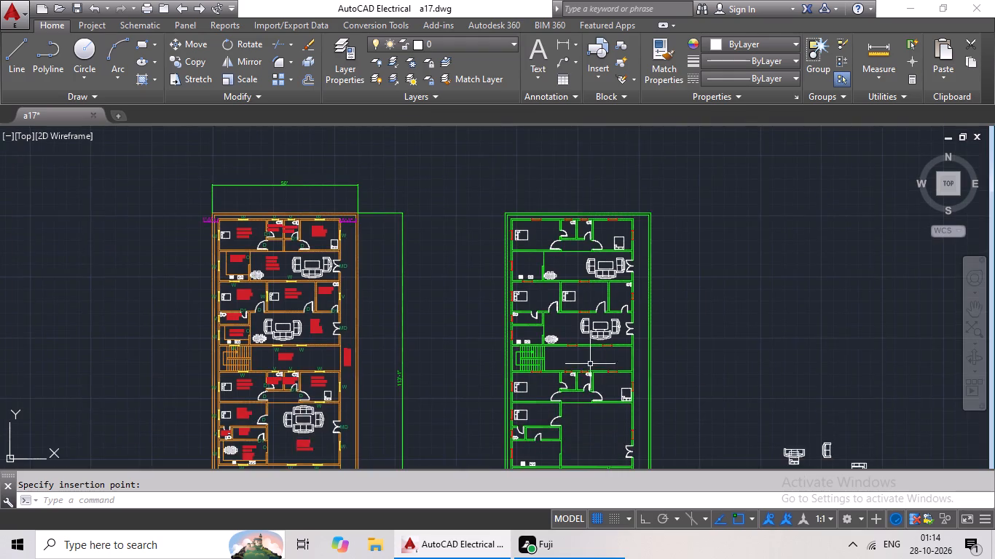
middle_drag(591, 359, 576, 278)
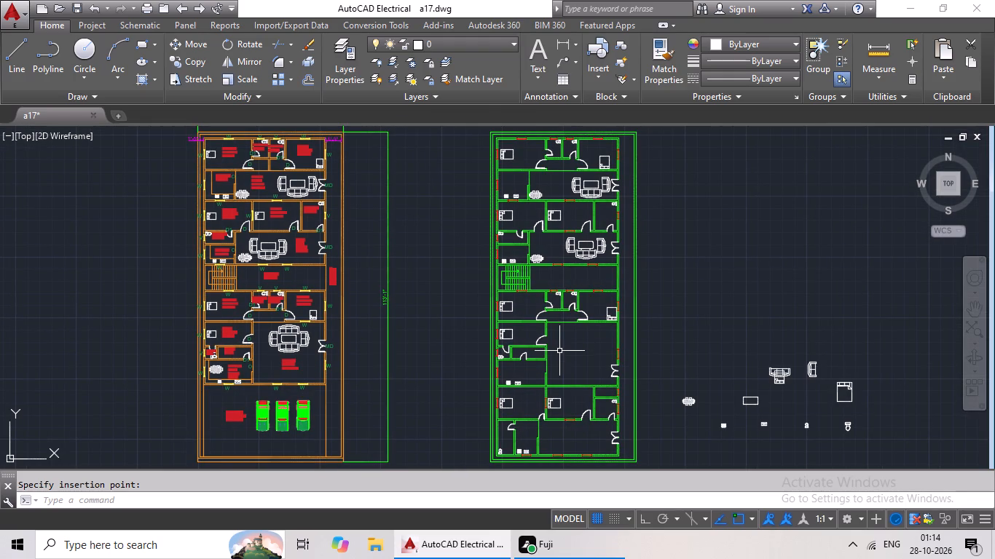
middle_drag(554, 337, 556, 327)
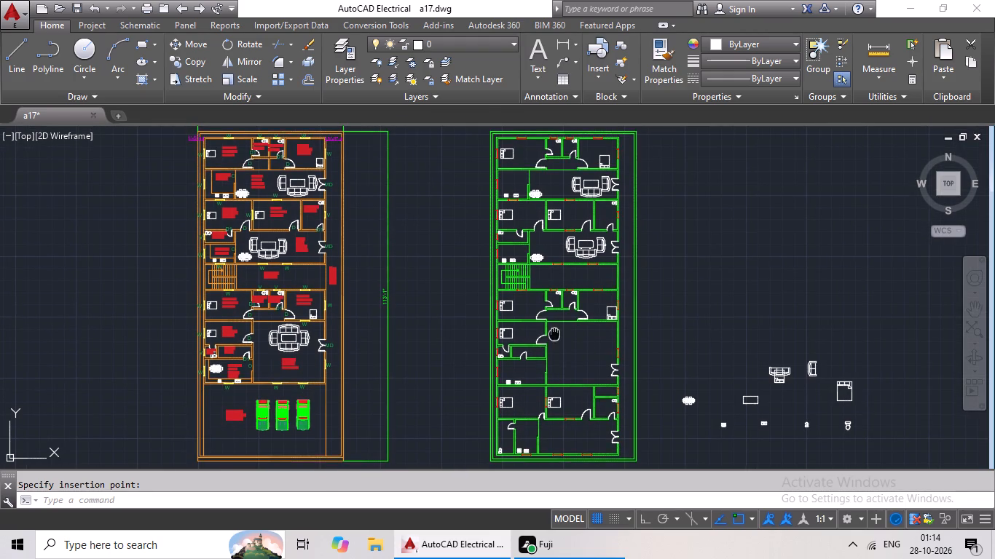
middle_drag(556, 327, 561, 300)
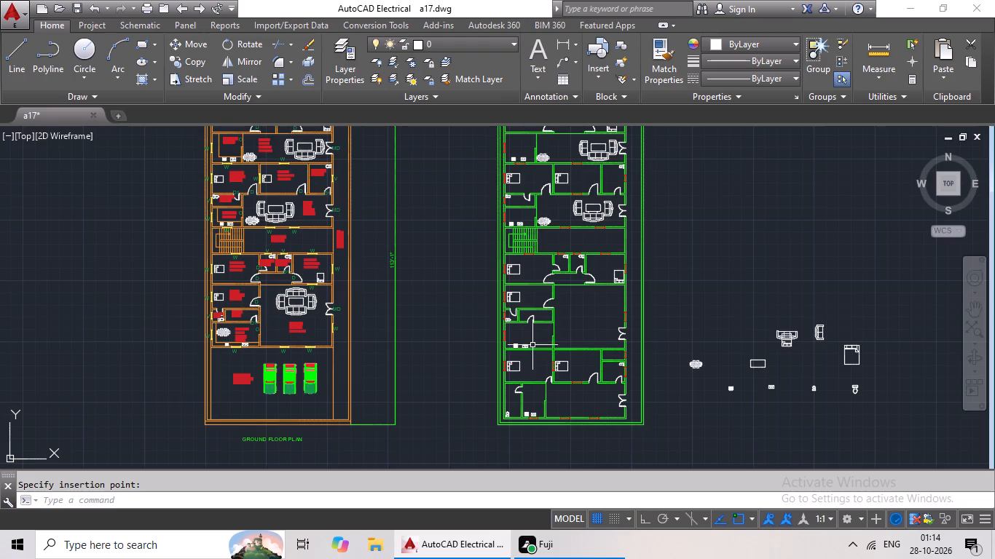
scroll(532, 338, up, 4)
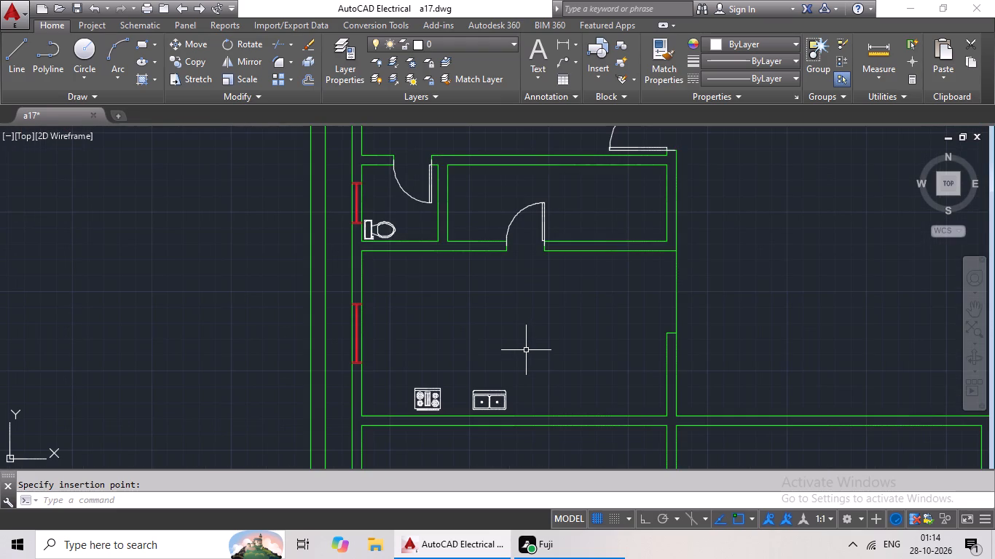
key(ctrl+c)
key(ctrl+v)
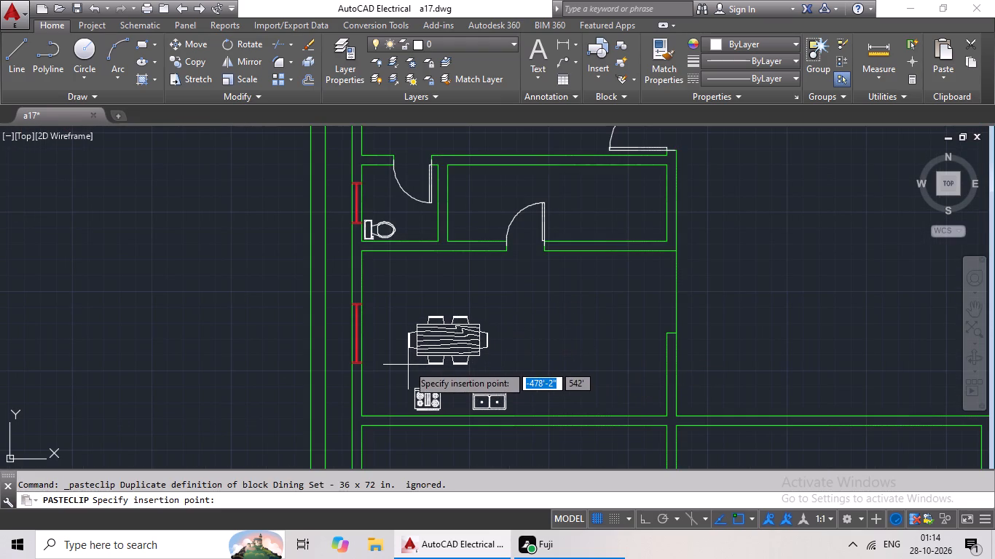
click(385, 314)
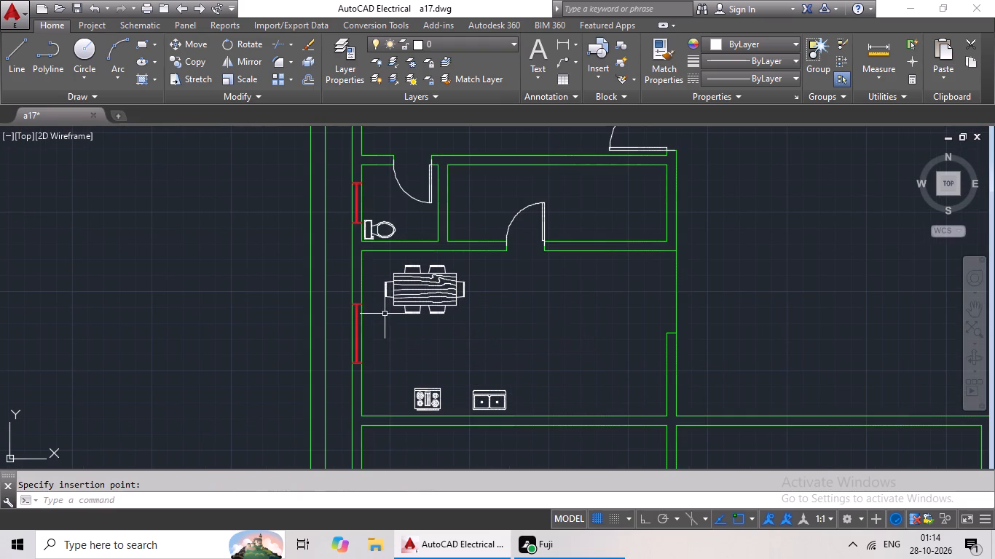
Copy the desk from the hall above the staircase into the large living room below the staircase, right of its centre.
scroll(583, 291, down, 3)
middle_drag(593, 290, 460, 290)
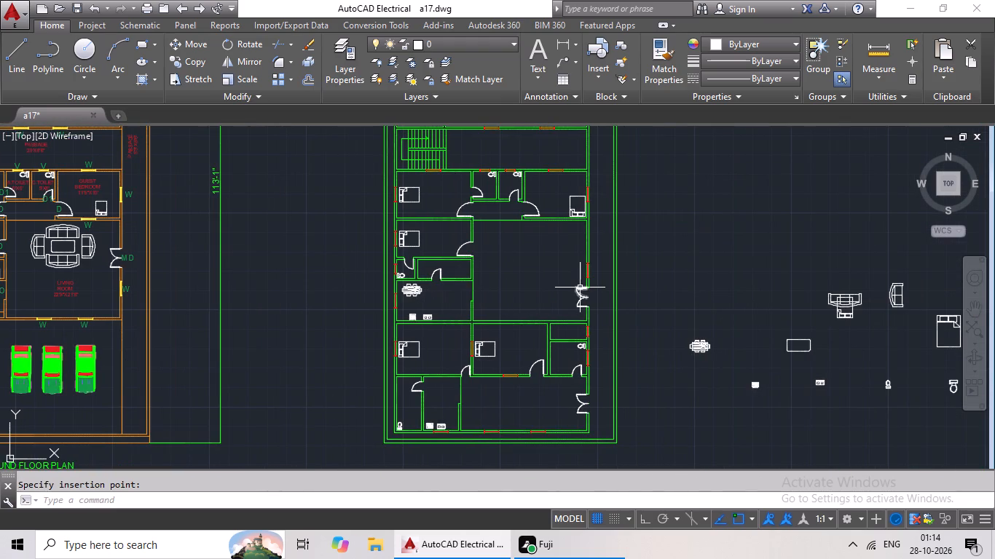
middle_drag(563, 267, 494, 319)
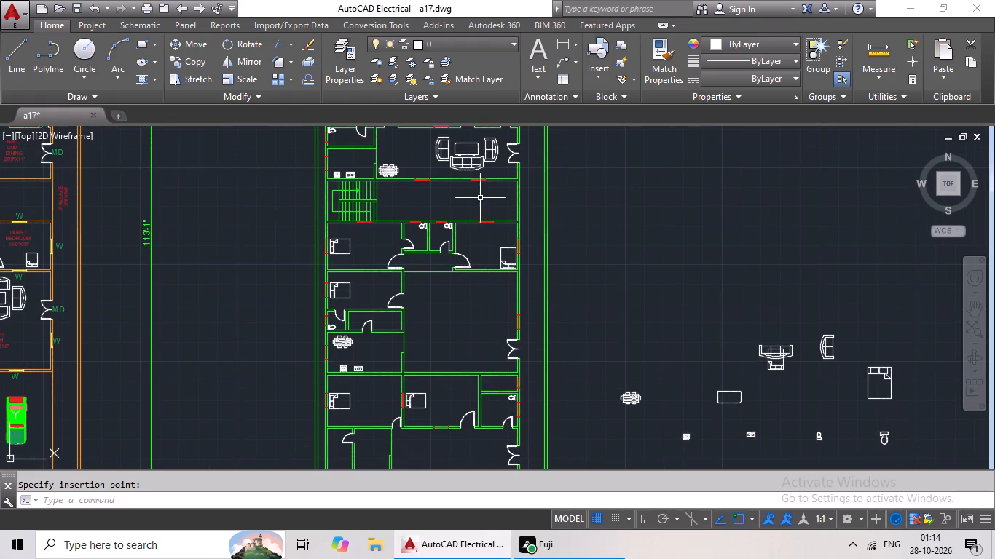
middle_drag(480, 197, 476, 210)
click(468, 156)
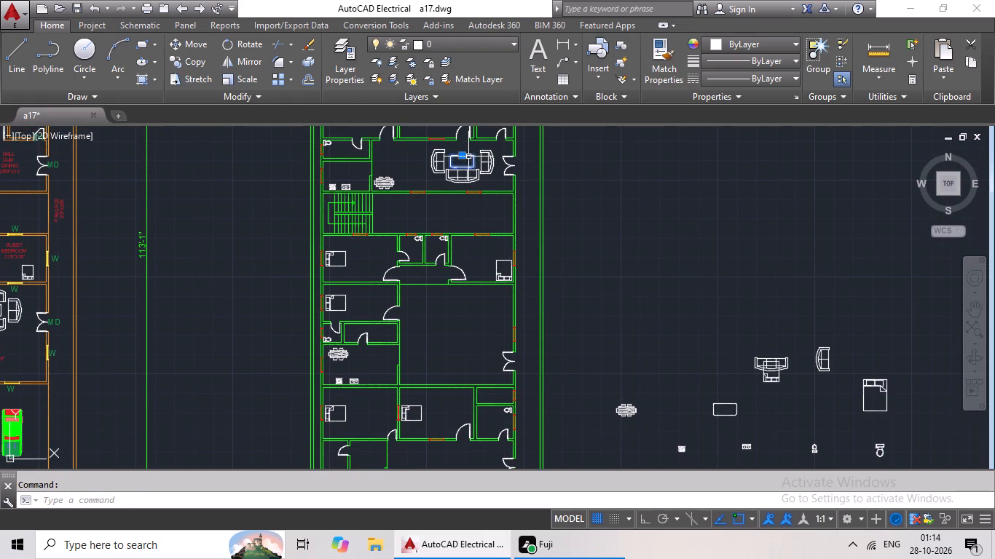
key(ctrl+c)
key(ctrl+v)
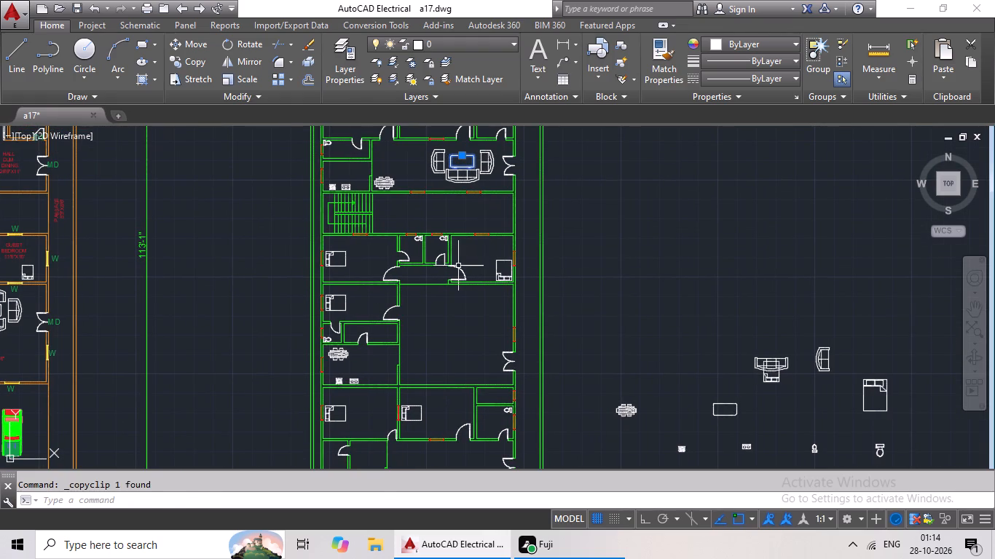
scroll(495, 333, up, 2)
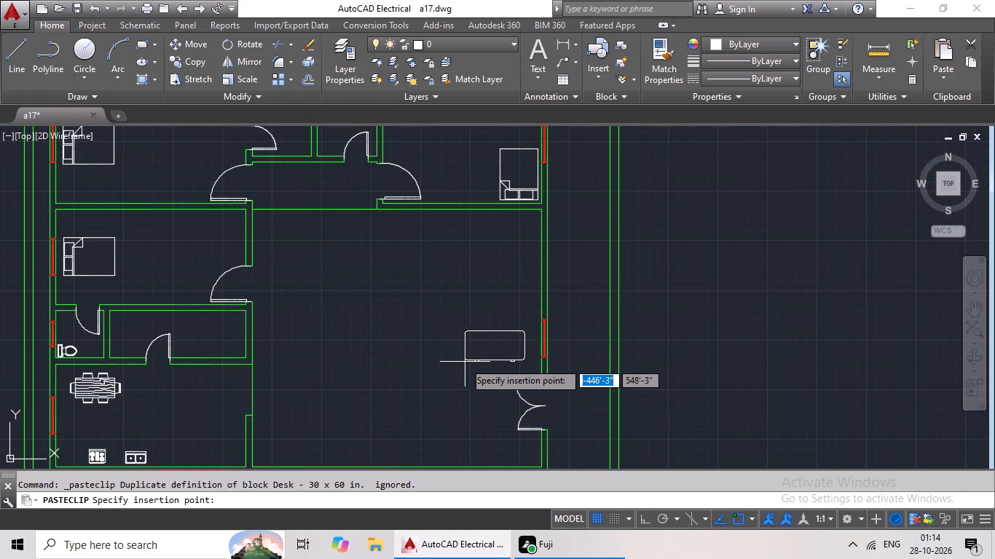
click(414, 314)
Rotate the spare three-seat sofa outside the plan 180 degrees about its upper-right corner so its back faces up.
scroll(453, 271, down, 1)
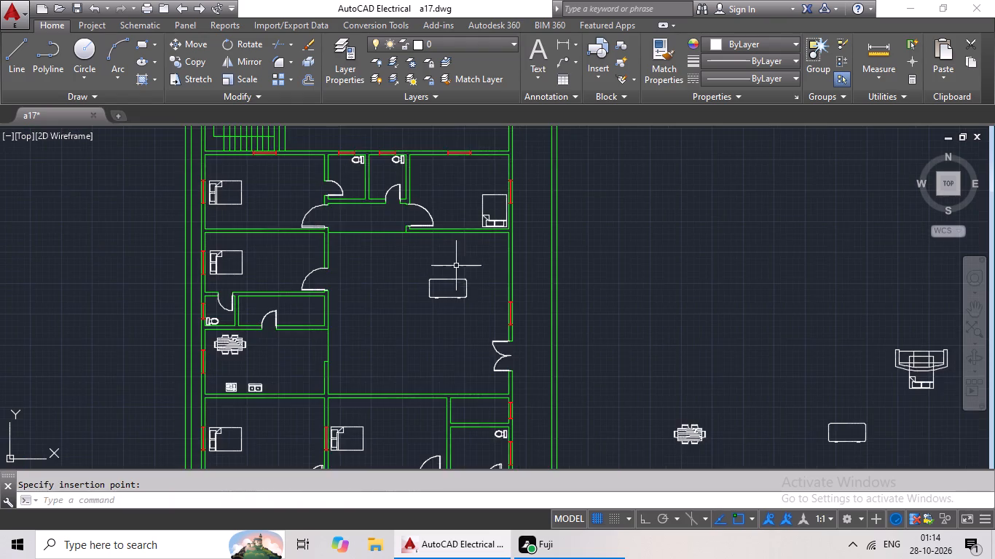
scroll(460, 252, down, 1)
middle_drag(610, 287, 518, 278)
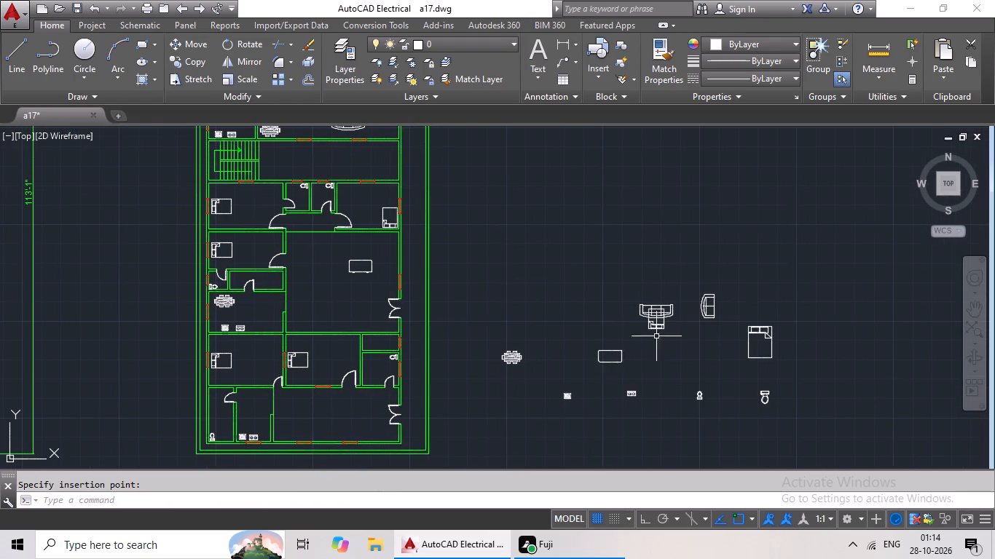
click(656, 314)
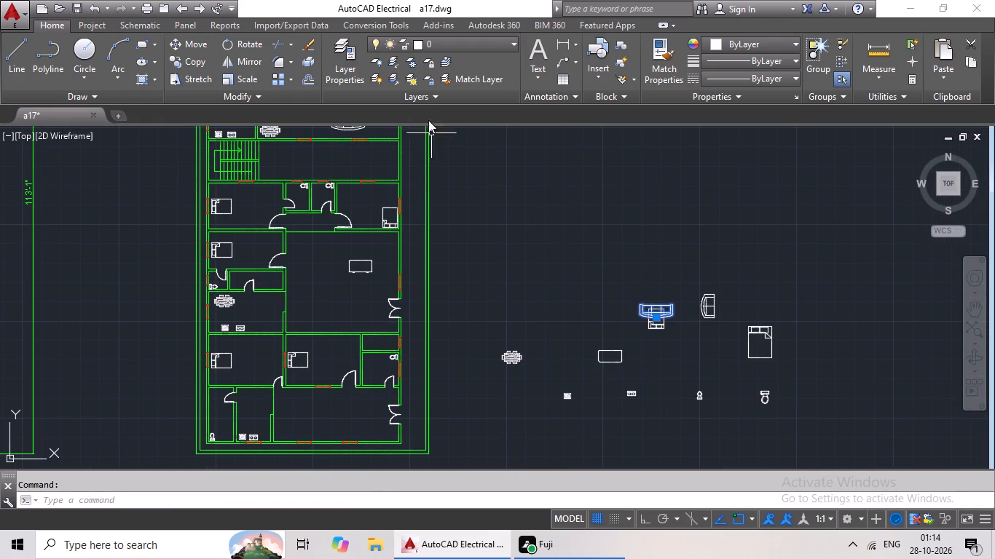
click(239, 43)
drag(676, 304, 676, 311)
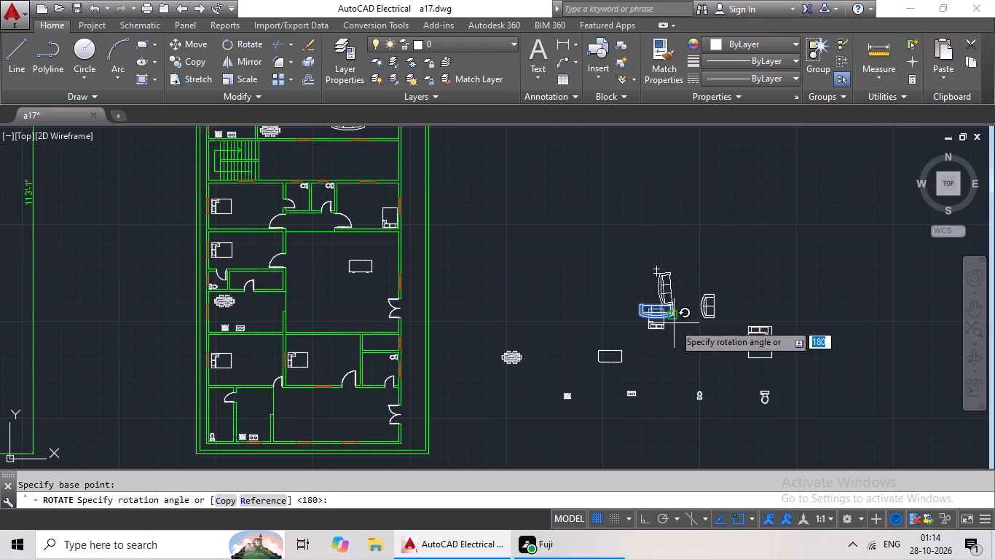
scroll(538, 314, up, 2)
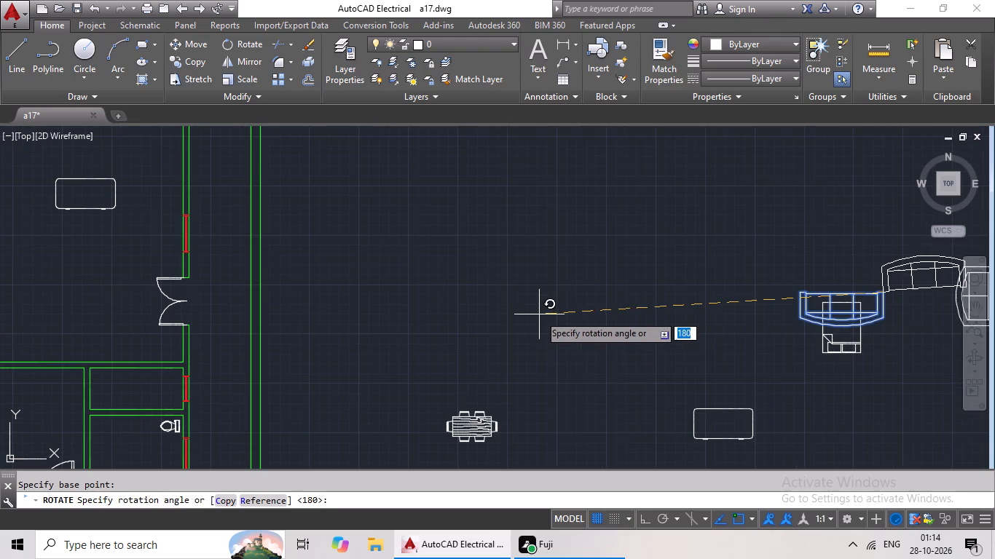
middle_drag(541, 313, 393, 317)
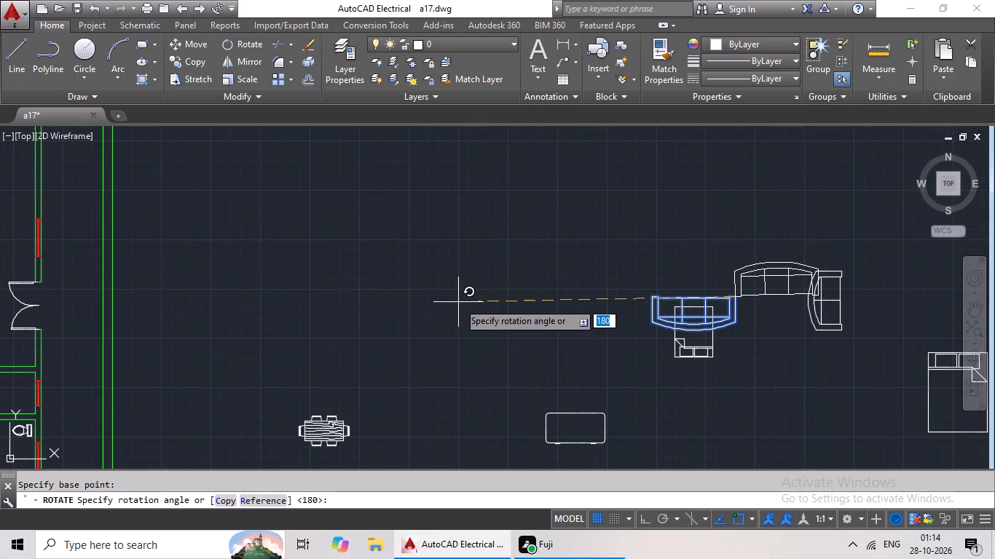
click(465, 296)
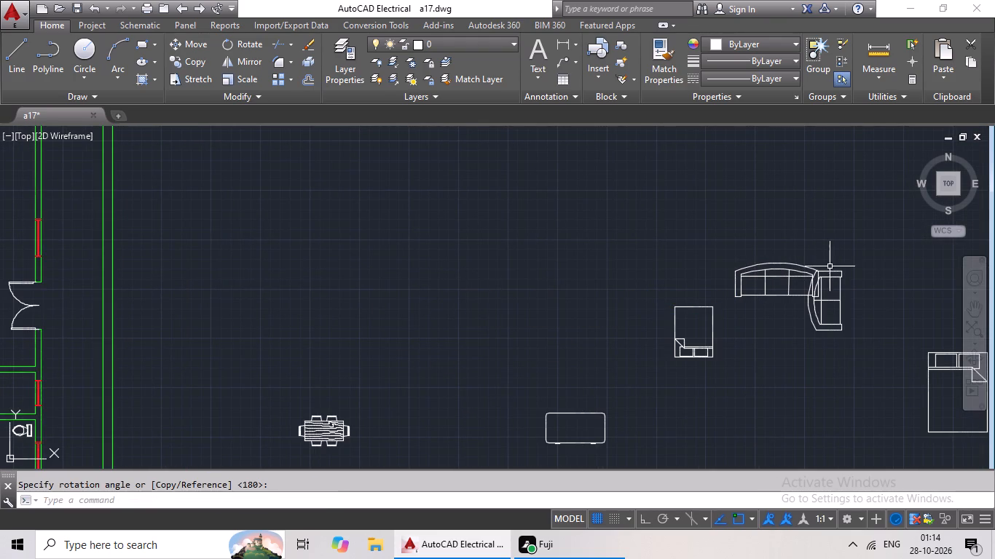
Copy the rotated three-seat sofa into the large living room, just above the desk and facing it.
click(787, 269)
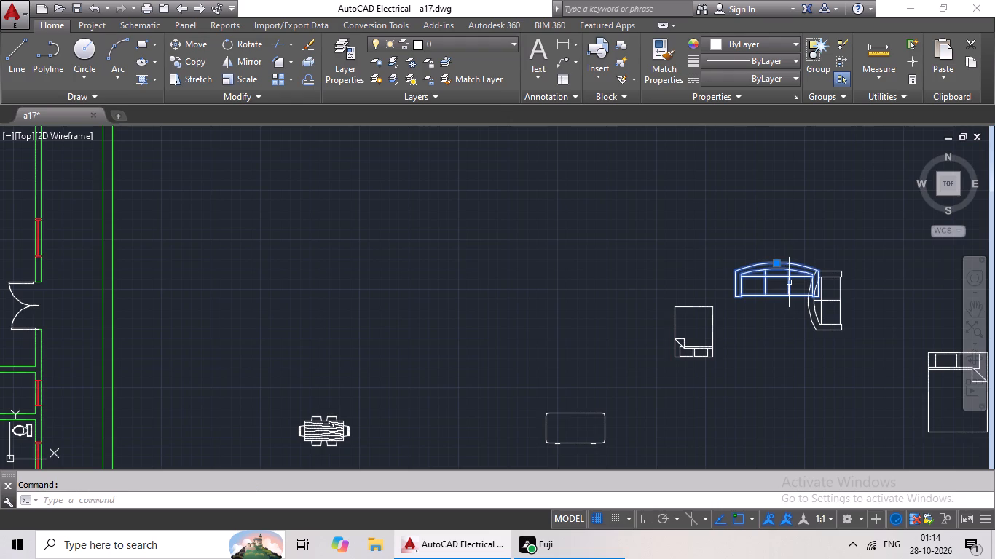
key(ctrl+c)
key(ctrl+v)
scroll(709, 307, down, 3)
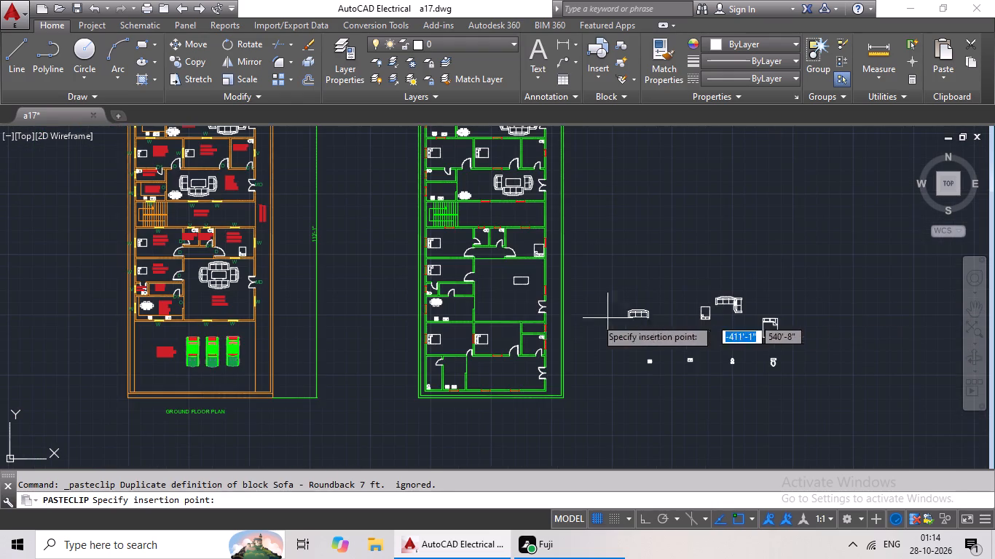
scroll(519, 264, up, 5)
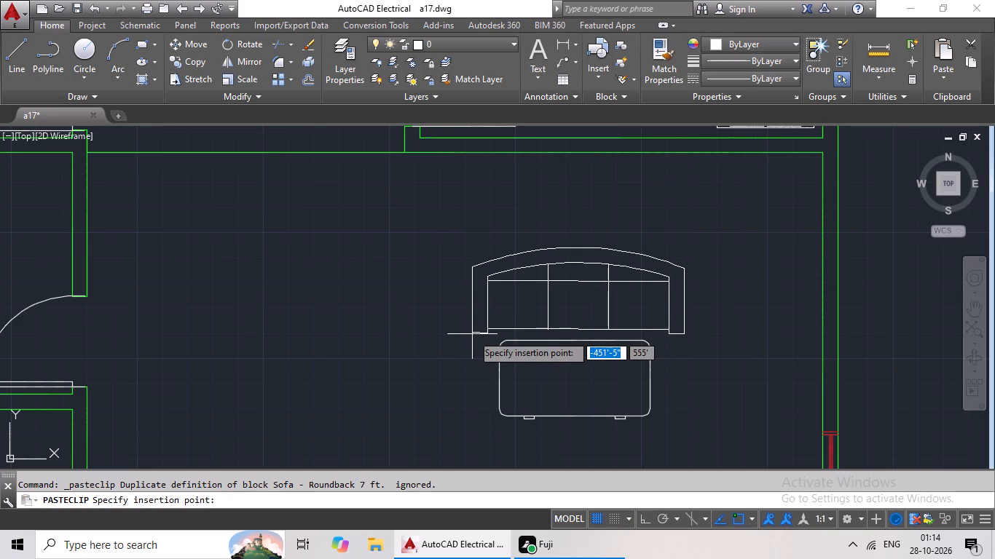
click(468, 333)
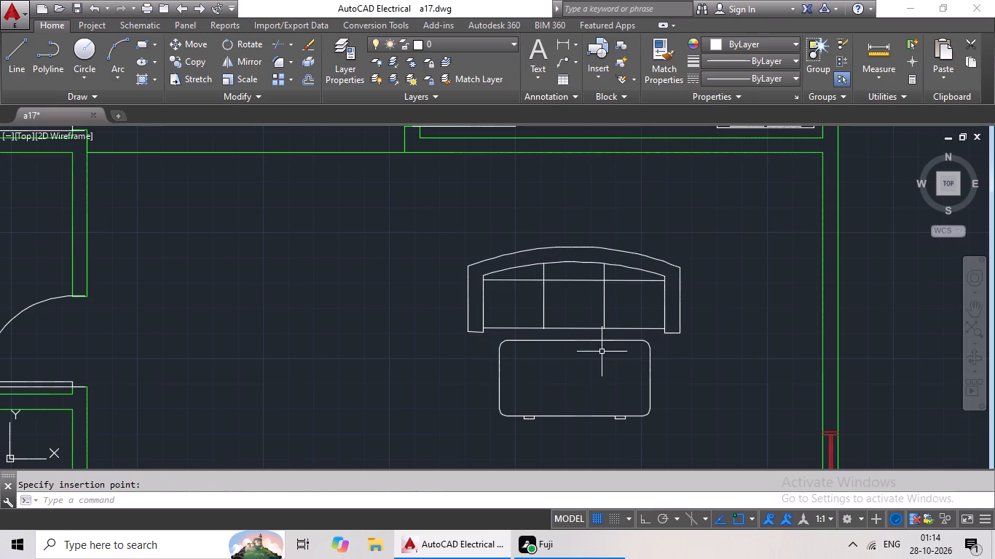
Copy the three-seat sofa from the hall above the staircase into the large living room, just below the desk.
scroll(664, 354, down, 2)
middle_drag(700, 357, 591, 304)
scroll(530, 215, down, 2)
middle_drag(546, 174, 512, 288)
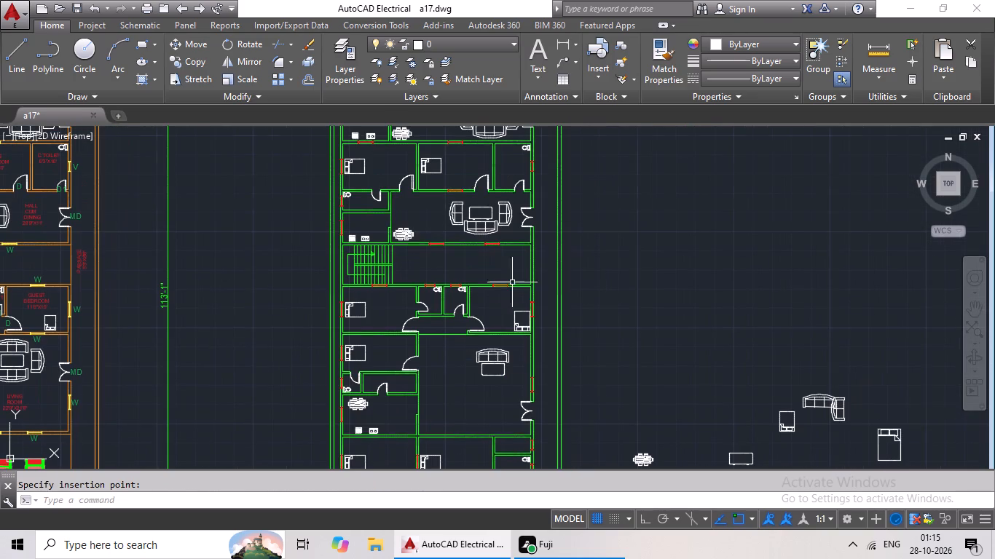
click(478, 233)
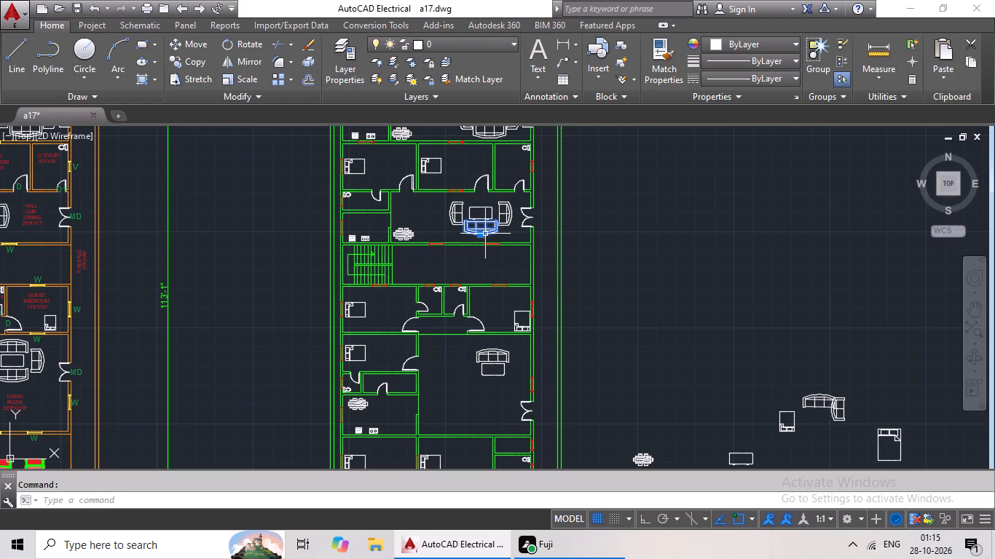
key(ctrl+c)
key(ctrl+v)
scroll(480, 411, up, 3)
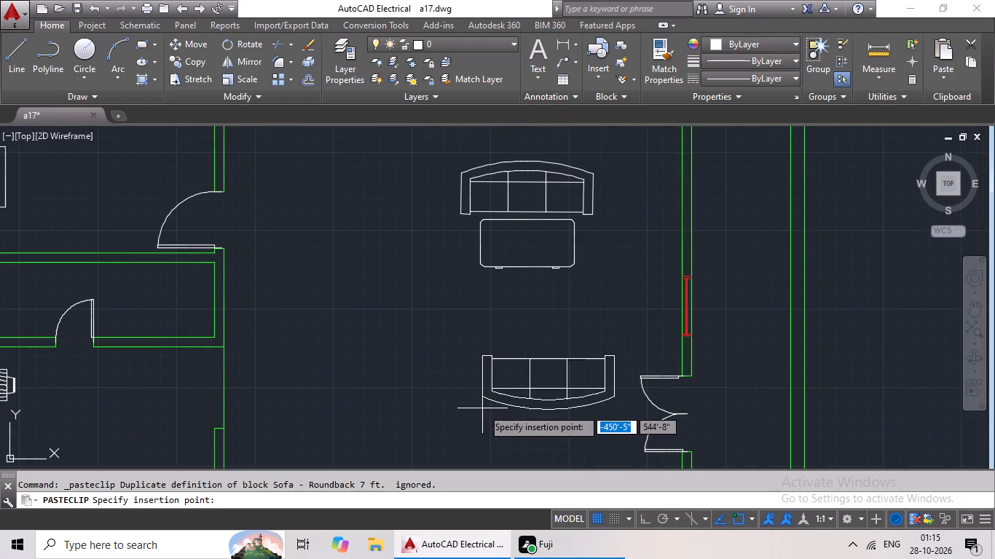
click(460, 325)
Copy the right-backed loveseat from the hall above the staircase into the large living room, at the desk's right end.
scroll(573, 248, down, 1)
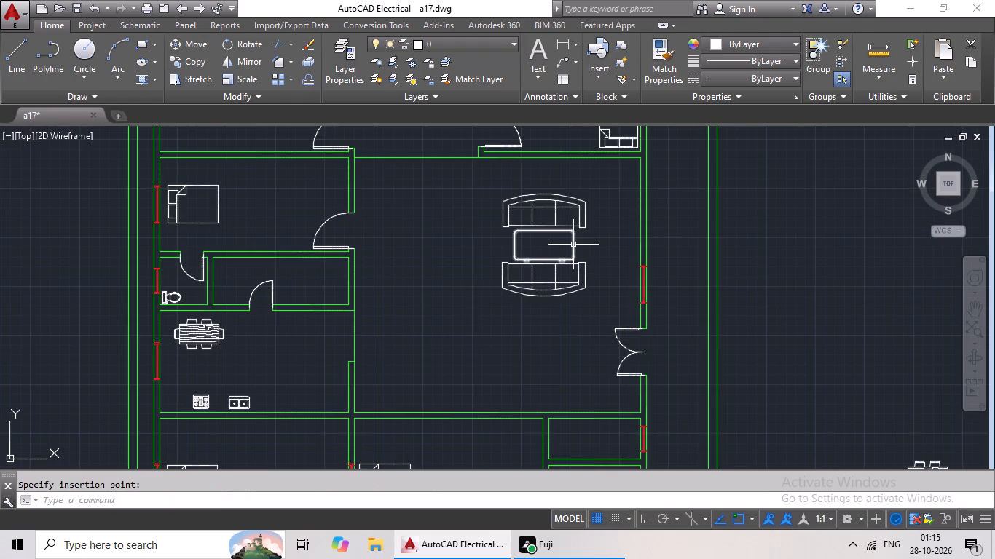
scroll(564, 189, down, 1)
middle_drag(566, 193, 478, 295)
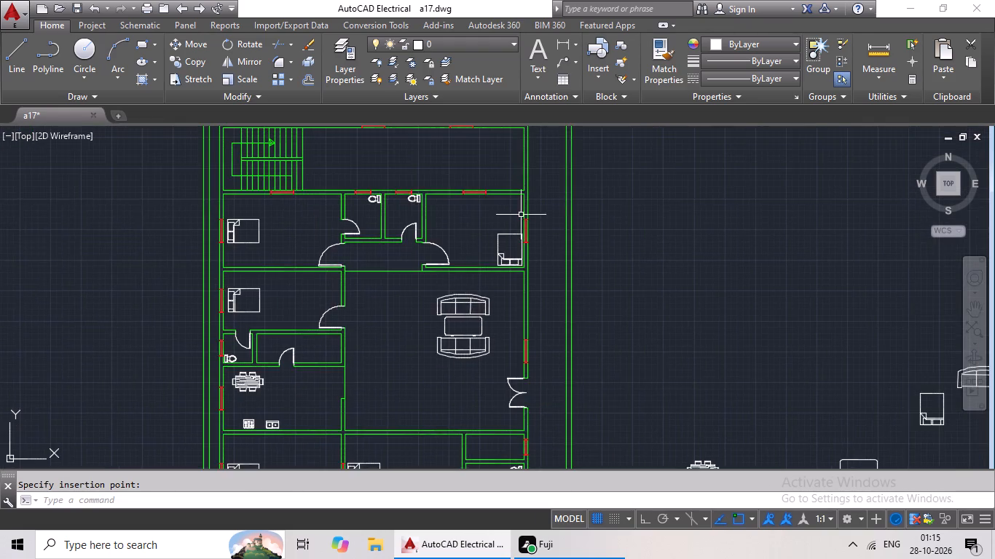
middle_drag(522, 215, 499, 291)
click(461, 170)
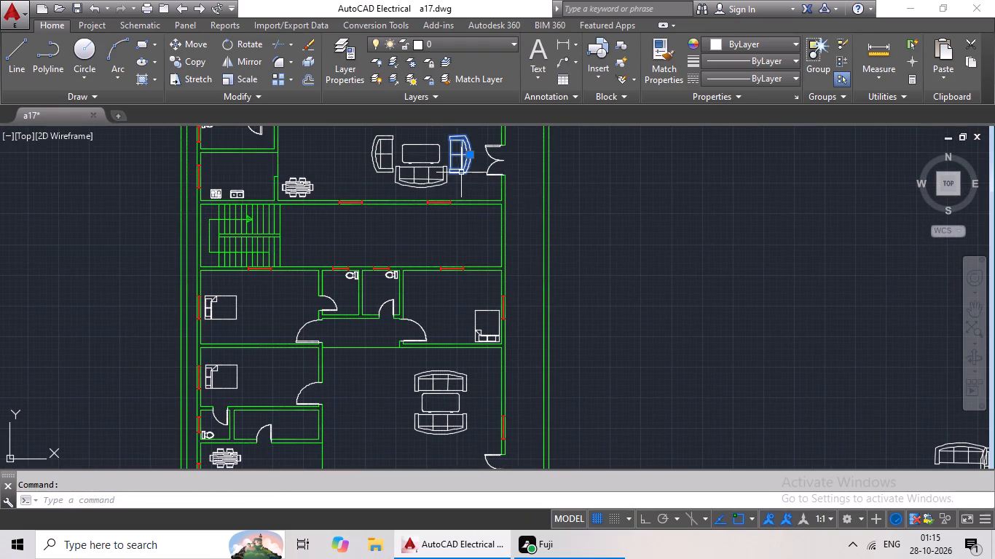
key(ctrl+c)
key(ctrl+v)
middle_drag(471, 309, 481, 223)
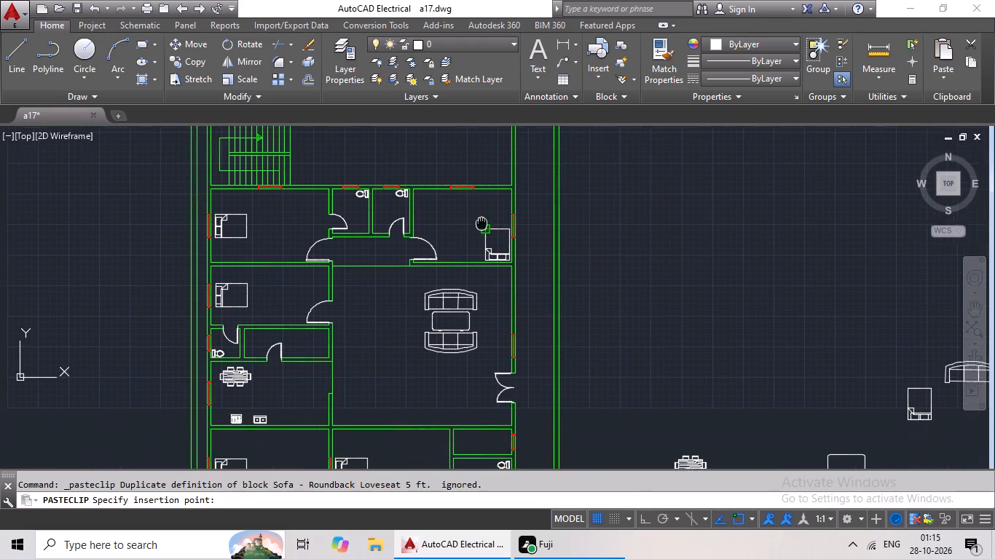
scroll(483, 342, up, 3)
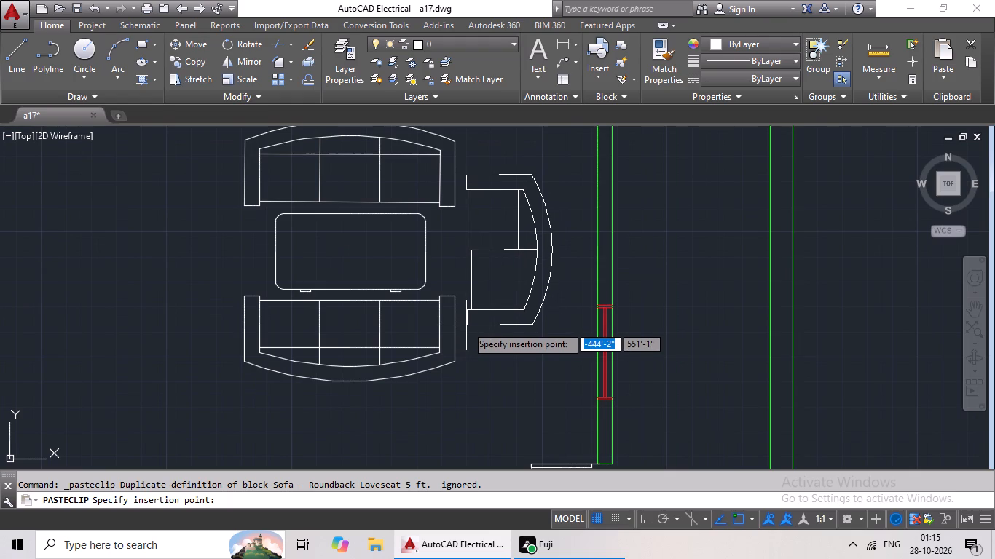
click(464, 322)
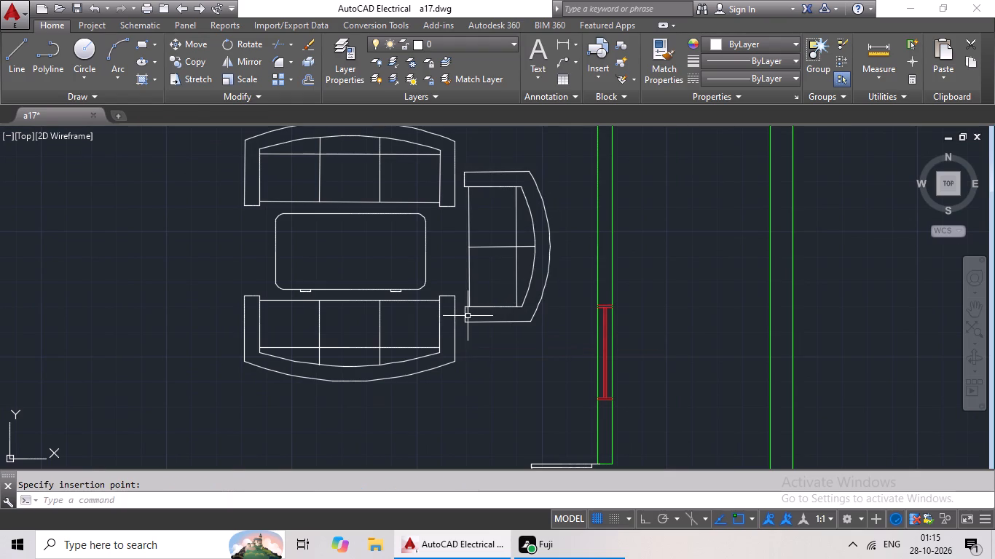
scroll(467, 314, down, 2)
middle_drag(439, 262, 489, 357)
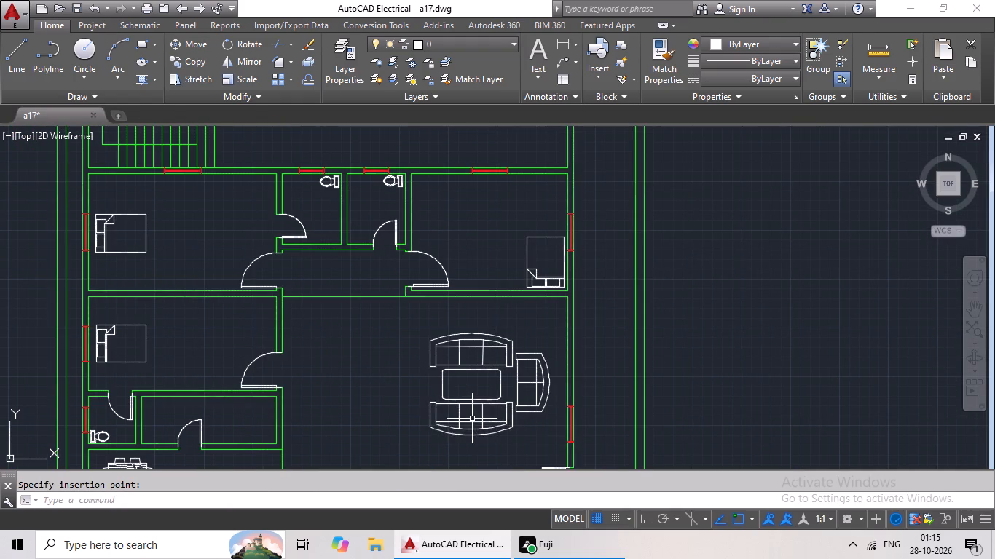
Copy the left-backed loveseat from the hall above the staircase into the large living room, at the desk's left end.
middle_drag(480, 252, 476, 346)
scroll(466, 226, down, 1)
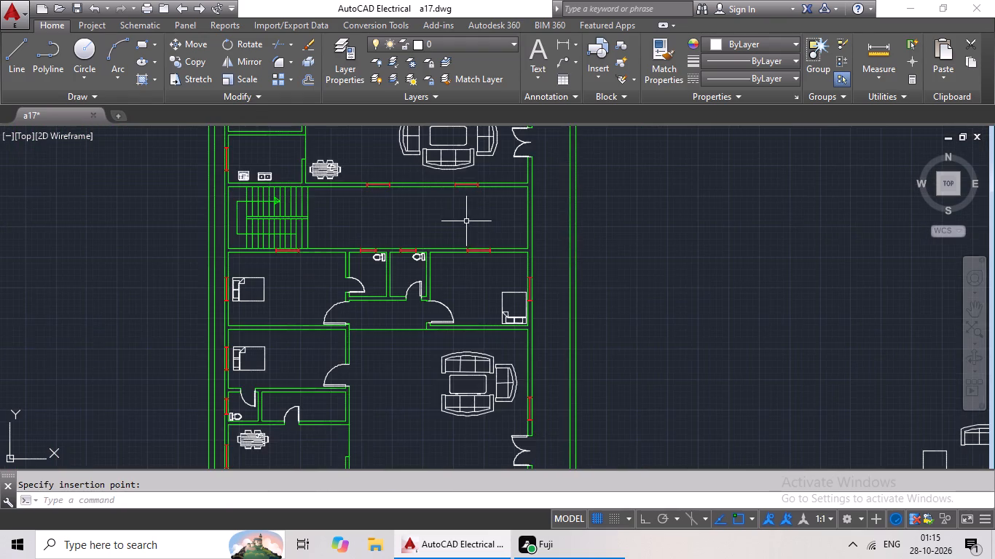
middle_drag(466, 217, 476, 265)
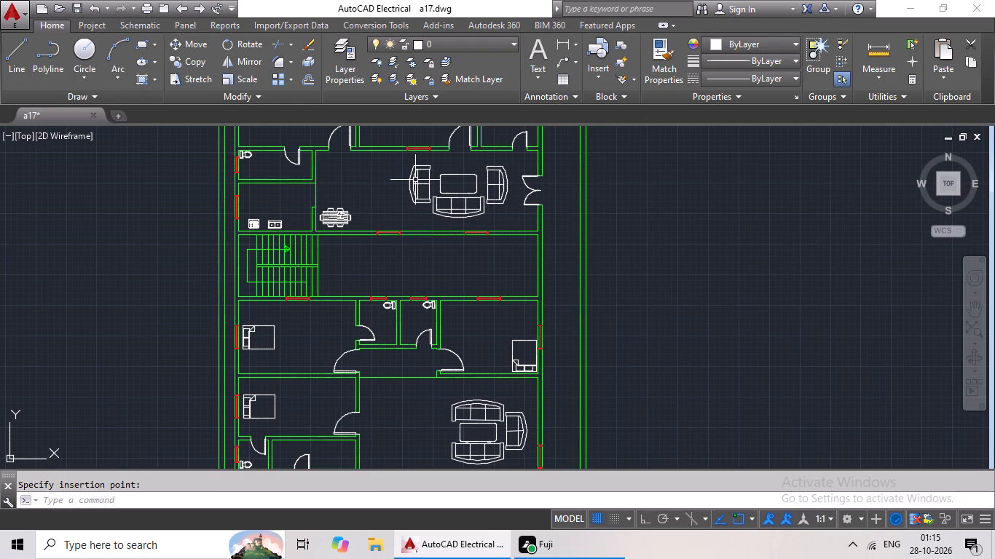
click(415, 180)
key(ctrl+c)
key(ctrl+v)
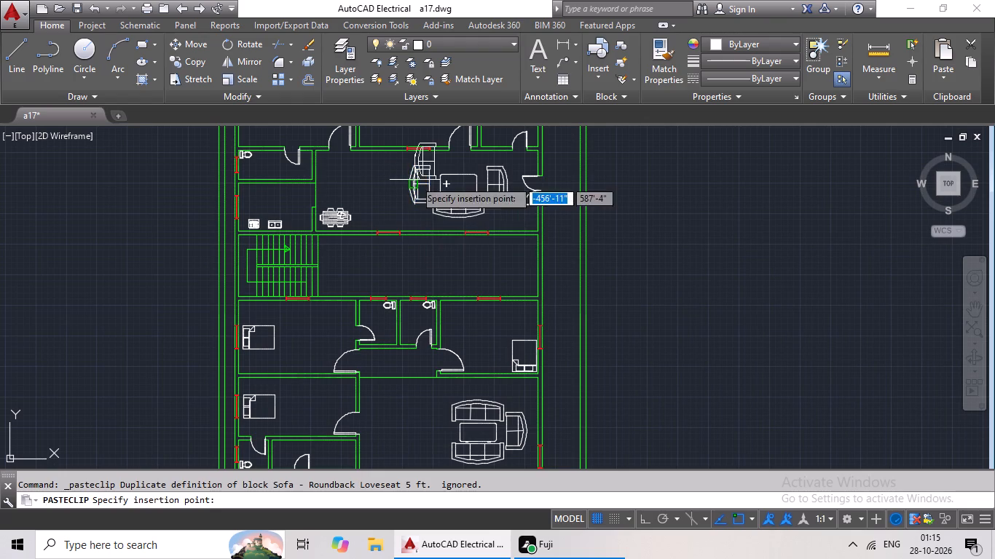
middle_drag(420, 248, 434, 203)
scroll(427, 407, up, 2)
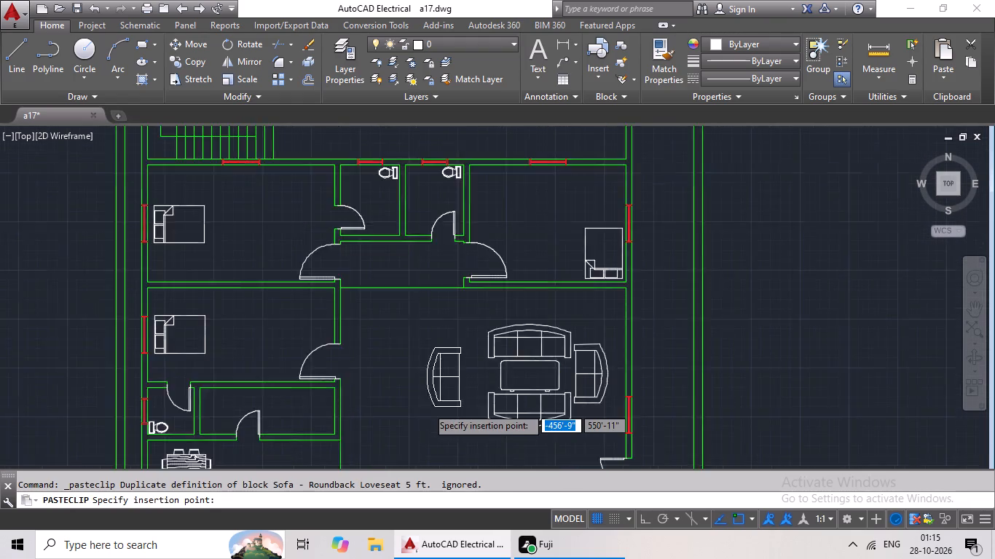
scroll(427, 407, up, 1)
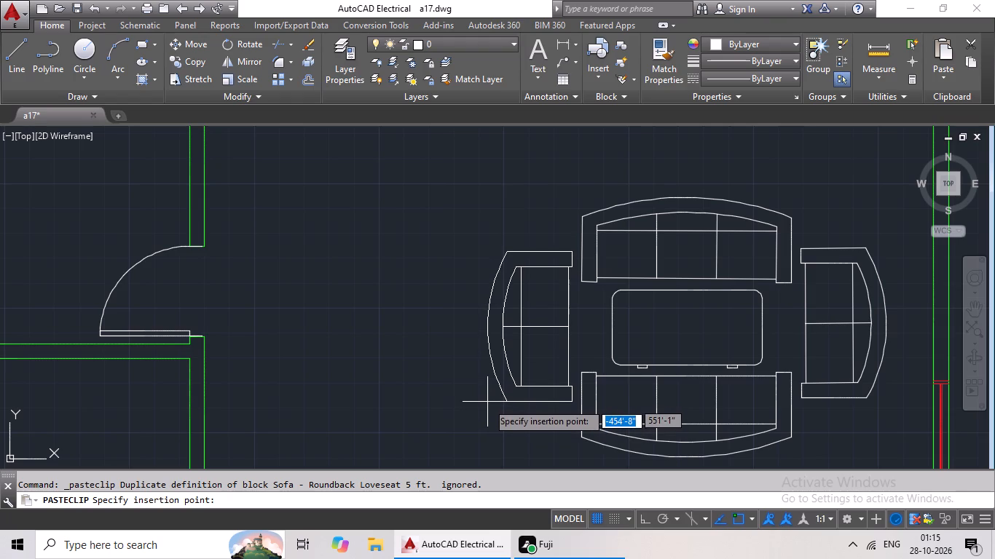
click(487, 403)
Copy the dining set from the kitchen below the large living room's level into the bottom hall, just right of the lowest kitchen.
scroll(661, 348, down, 2)
middle_drag(650, 389, 656, 378)
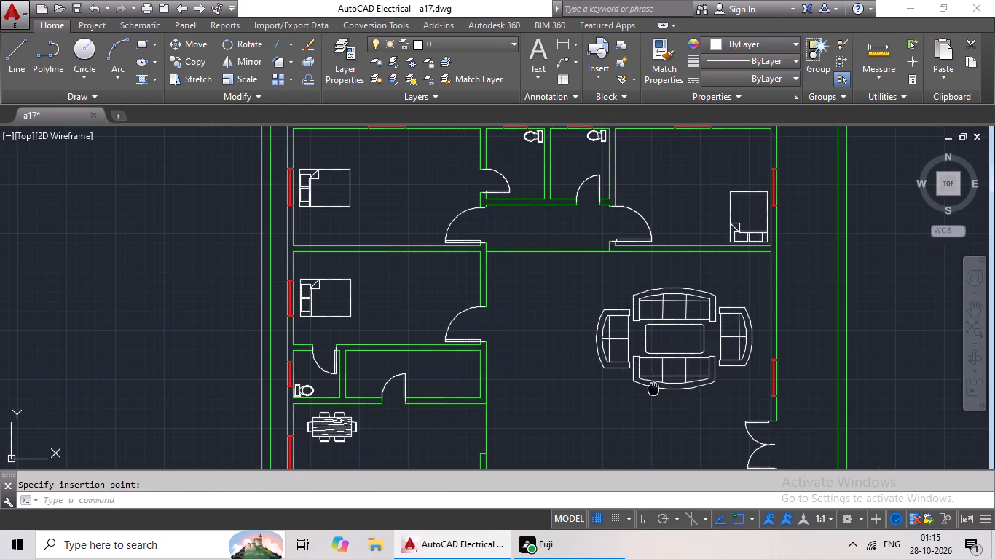
middle_drag(656, 378, 683, 307)
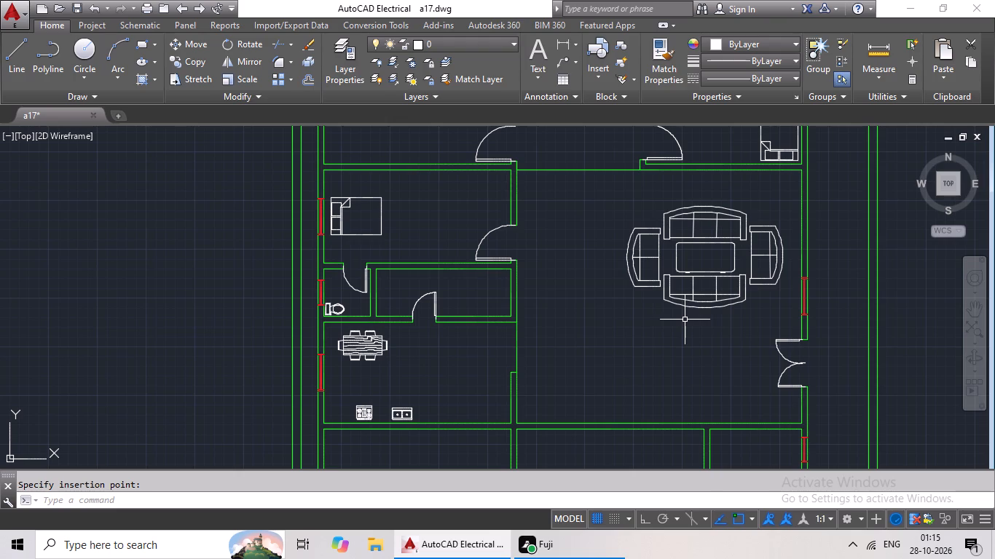
scroll(566, 372, down, 1)
middle_drag(566, 368, 559, 249)
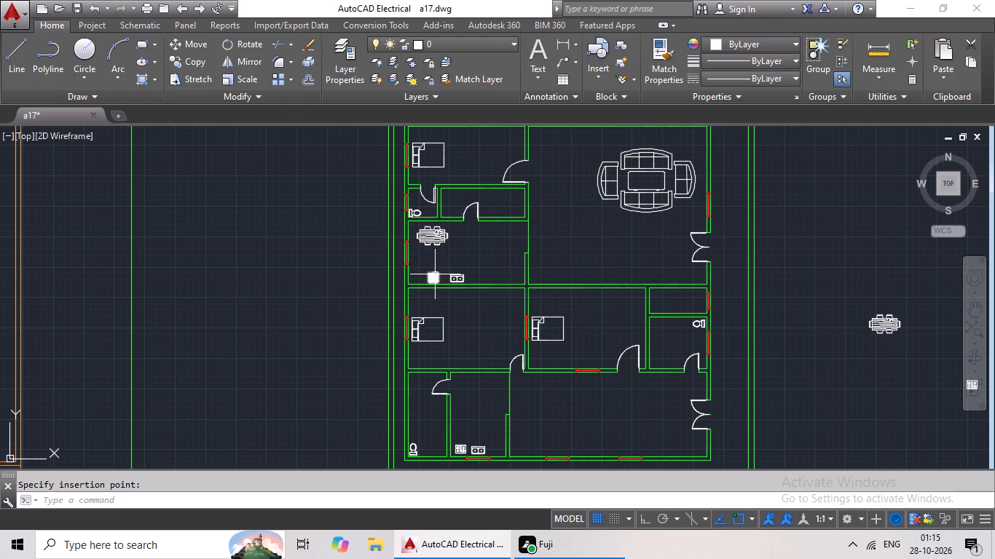
click(430, 236)
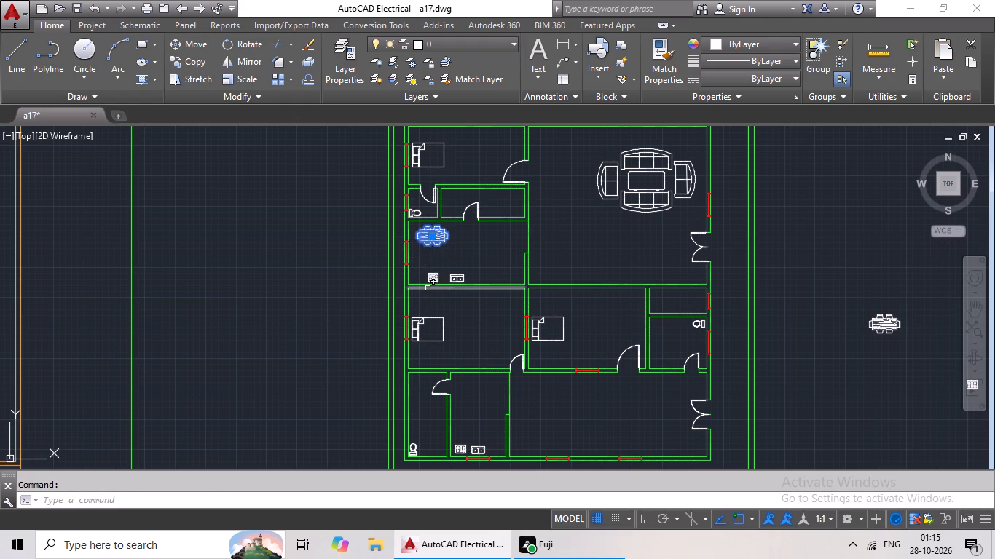
key(ctrl+c)
key(ctrl+v)
middle_drag(472, 325, 475, 212)
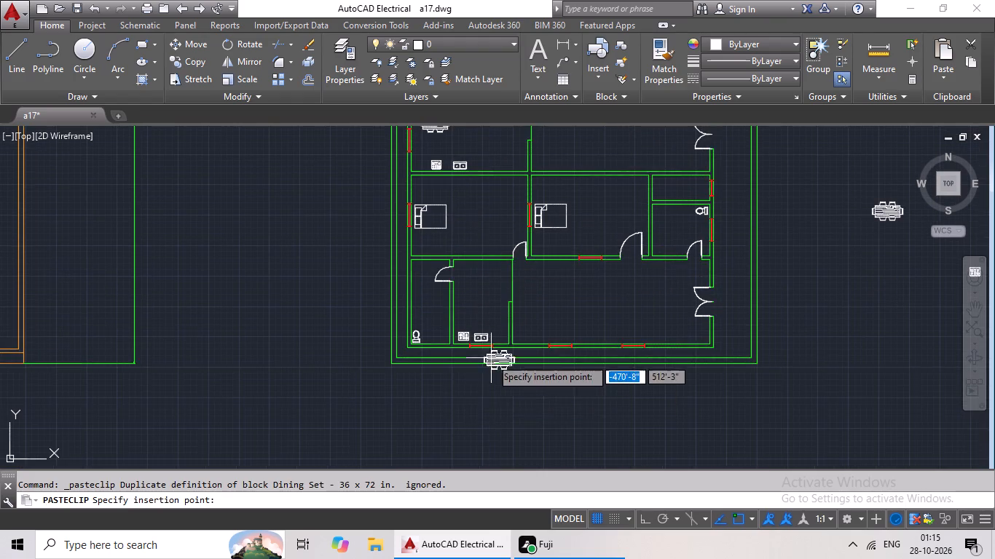
scroll(509, 338, up, 3)
click(546, 344)
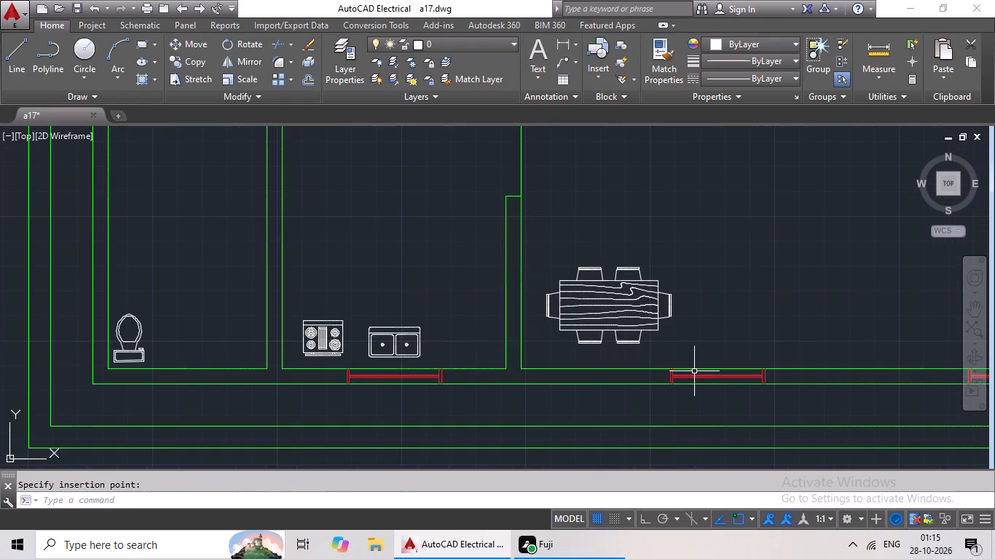
Delete all the spare furniture and fixture blocks lying outside the green floor plan.
scroll(694, 371, down, 1)
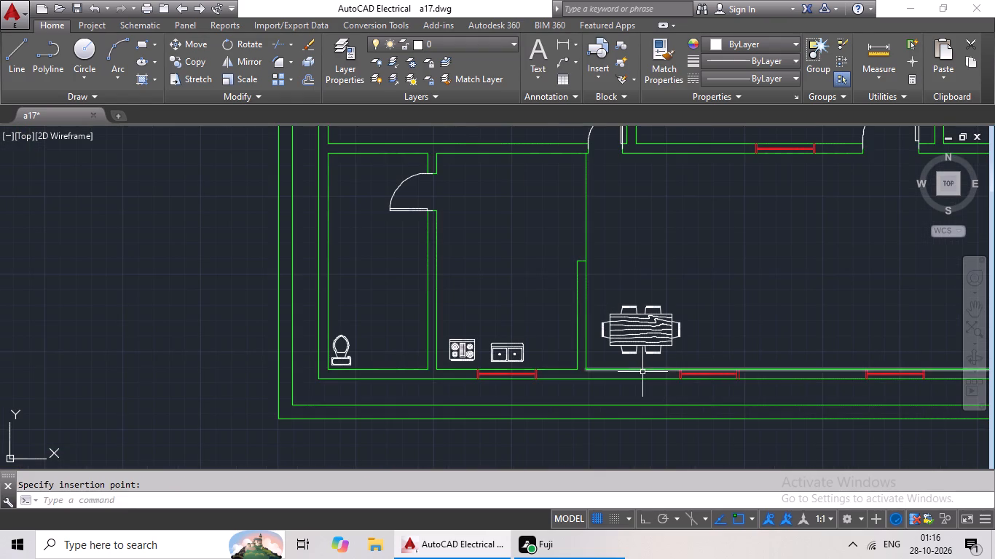
middle_drag(591, 338, 559, 478)
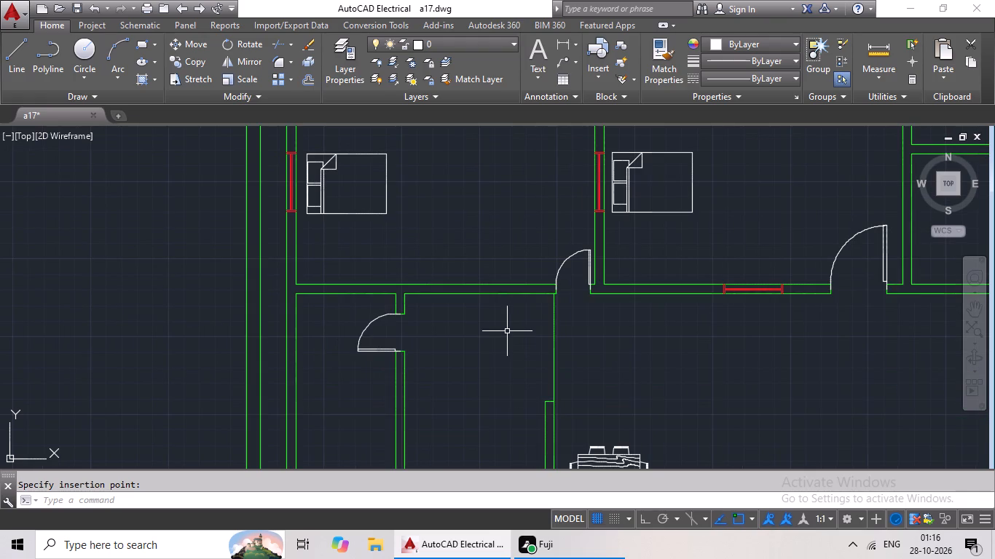
middle_drag(509, 322, 523, 250)
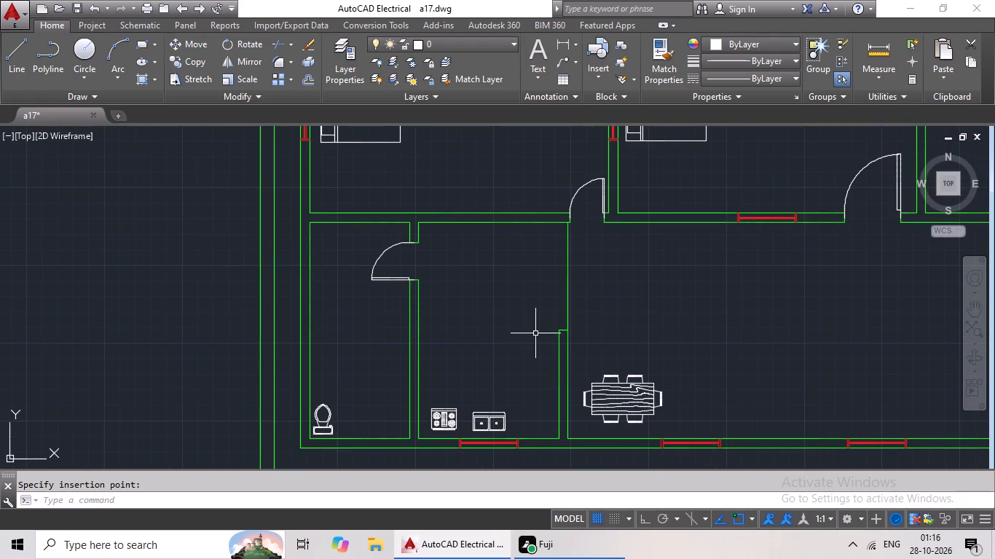
middle_drag(535, 333, 378, 347)
scroll(464, 298, down, 2)
middle_drag(570, 271, 460, 399)
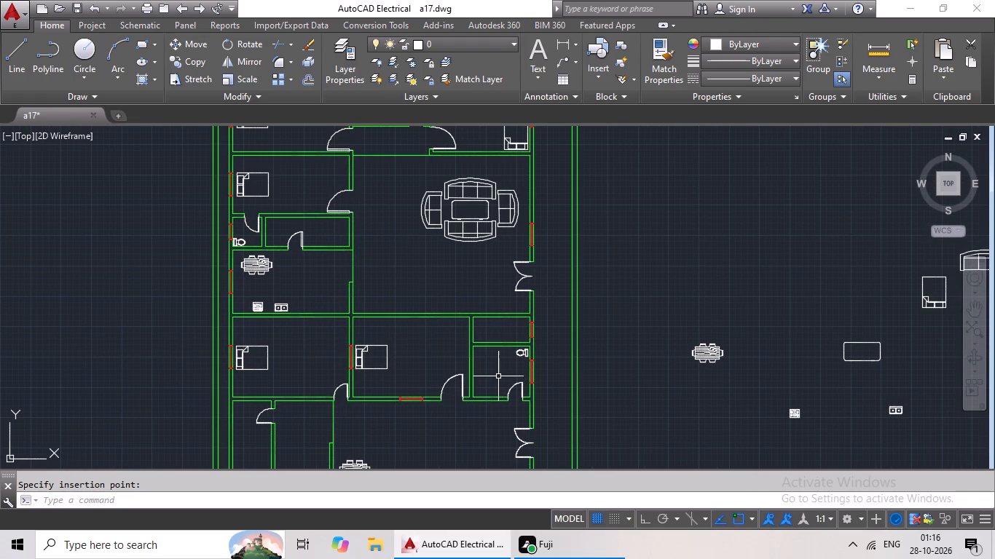
scroll(621, 259, down, 3)
middle_drag(627, 258, 568, 261)
scroll(570, 259, up, 1)
drag(735, 227, 589, 320)
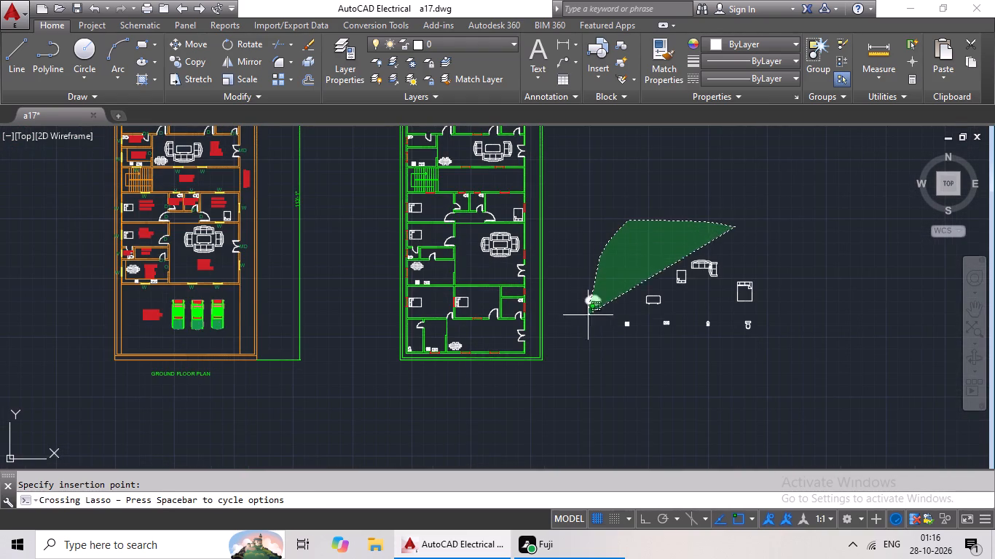
drag(589, 320, 788, 347)
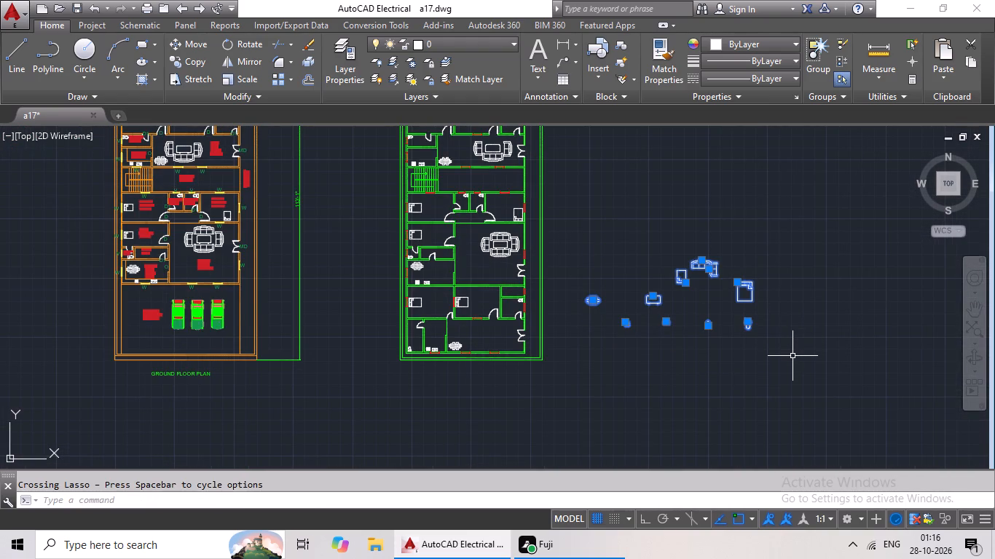
key(Delete)
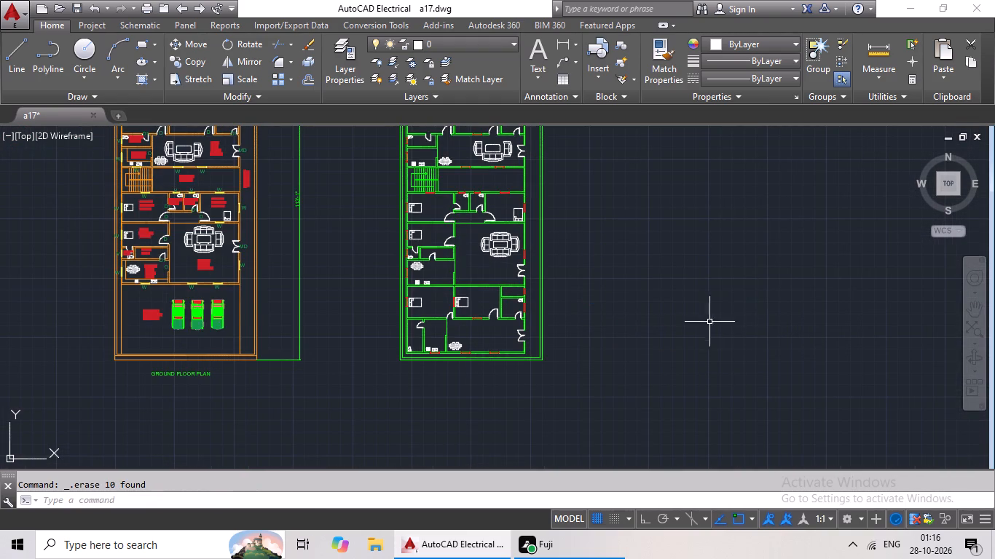
Write a magenta multiline text 9" high beside the green plan, reading MASTER, BEDROOM and 16'X10' on three lines.
middle_drag(686, 260, 624, 275)
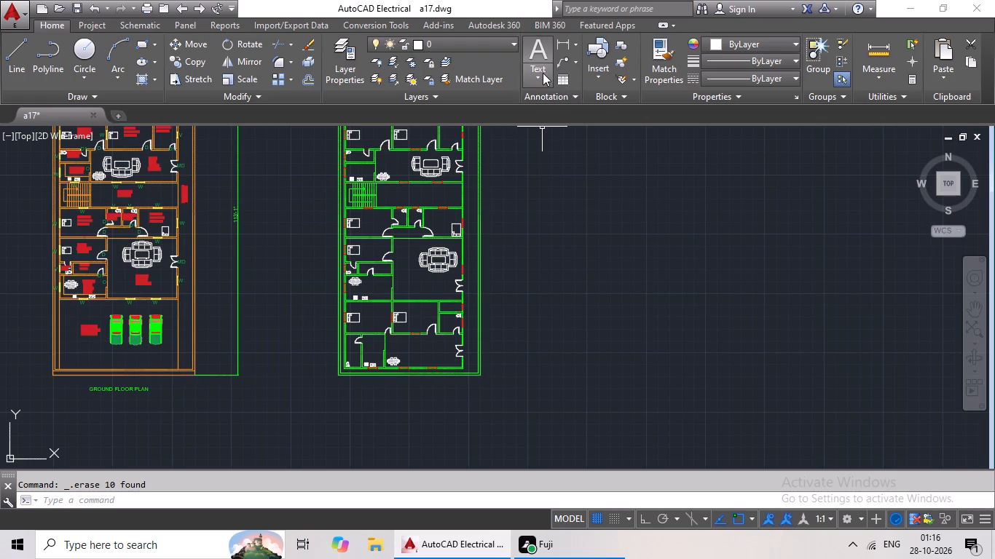
click(543, 73)
click(562, 106)
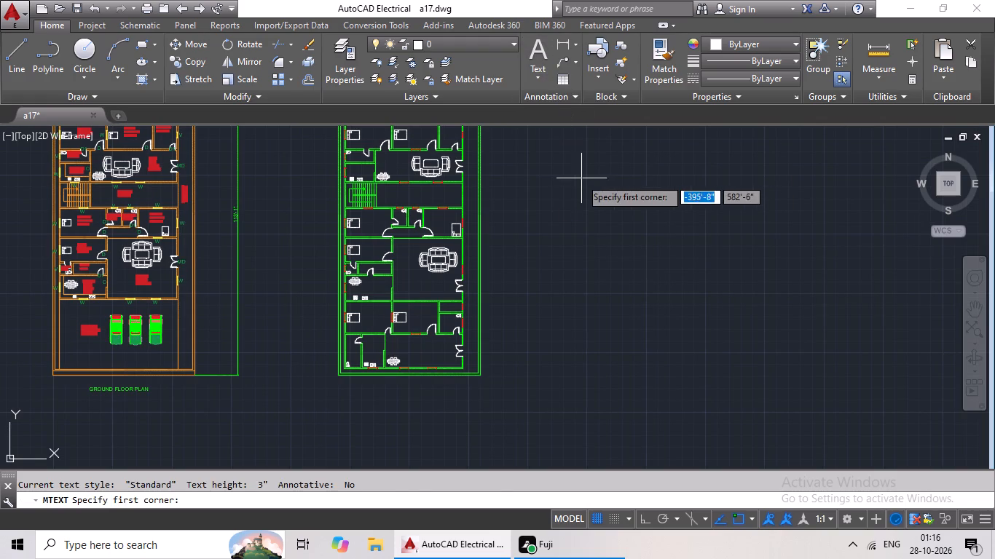
click(581, 178)
click(873, 253)
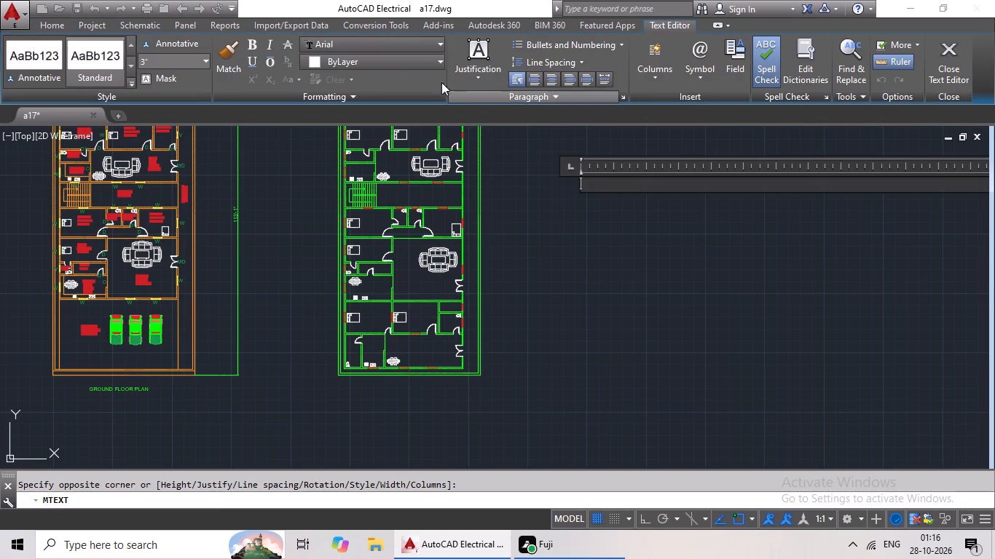
click(202, 63)
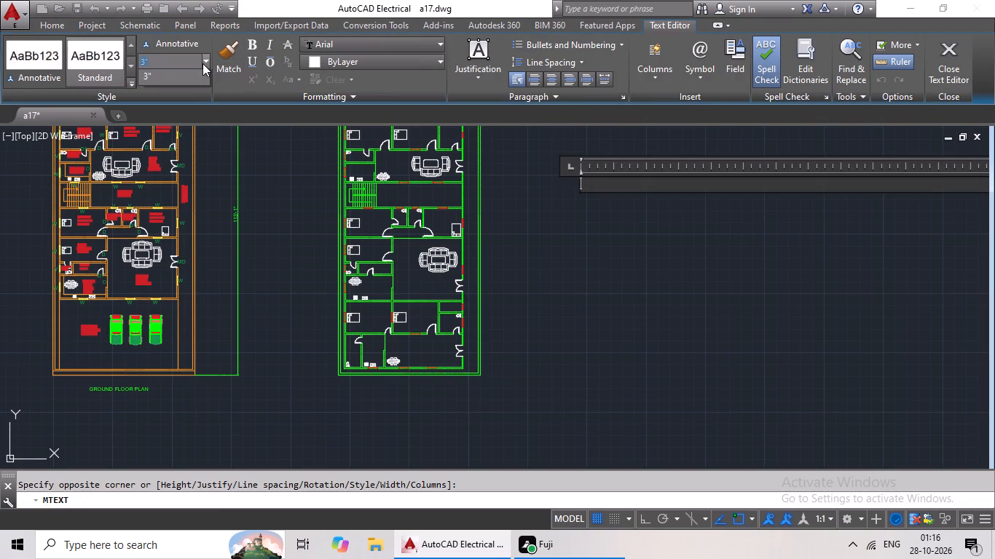
click(172, 111)
click(377, 63)
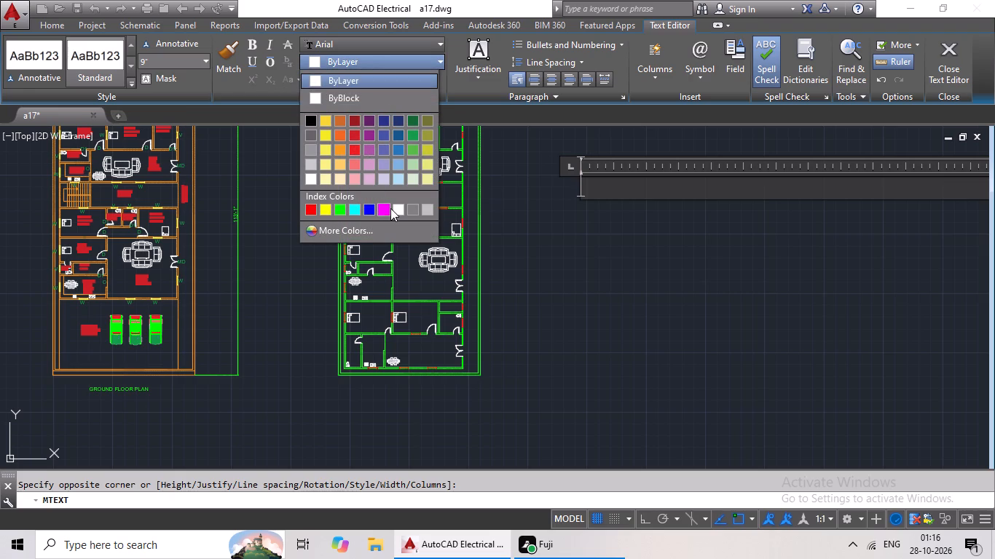
click(389, 209)
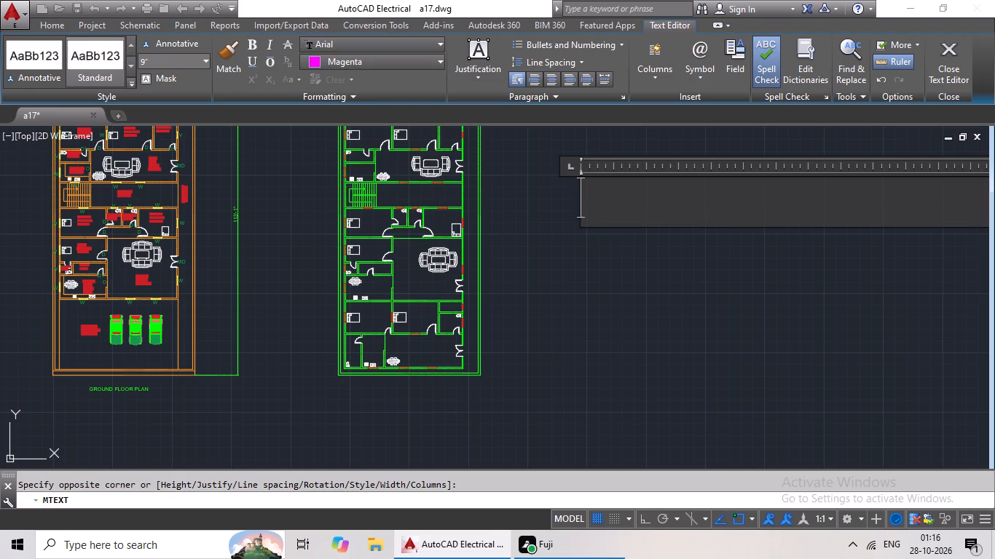
text(MASTER)
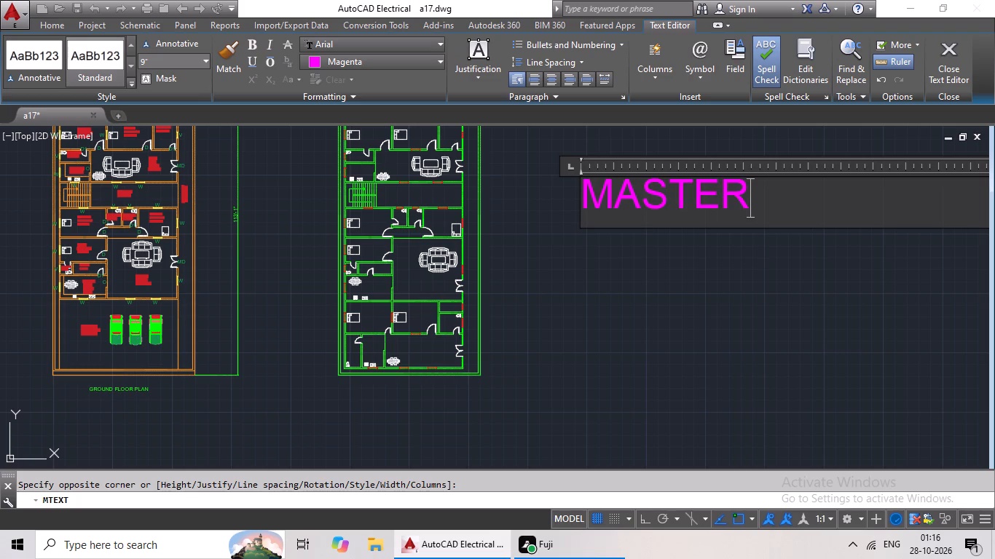
key(Return)
text(BEDROOM)
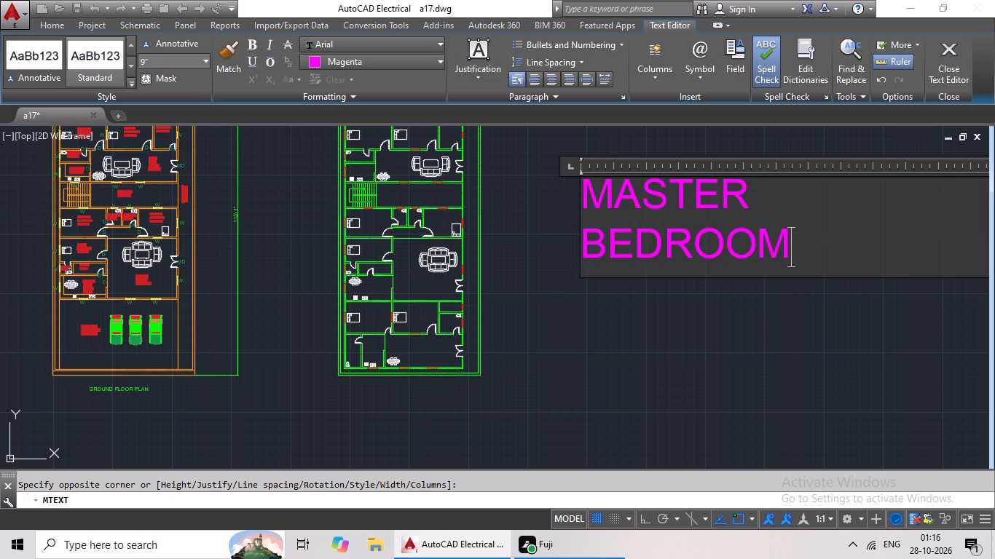
key(Return)
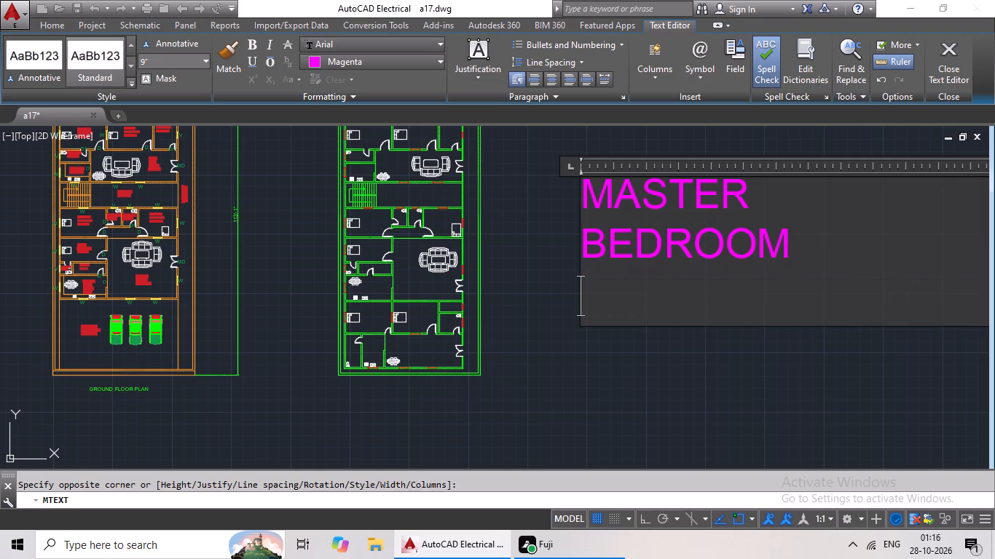
text(16')
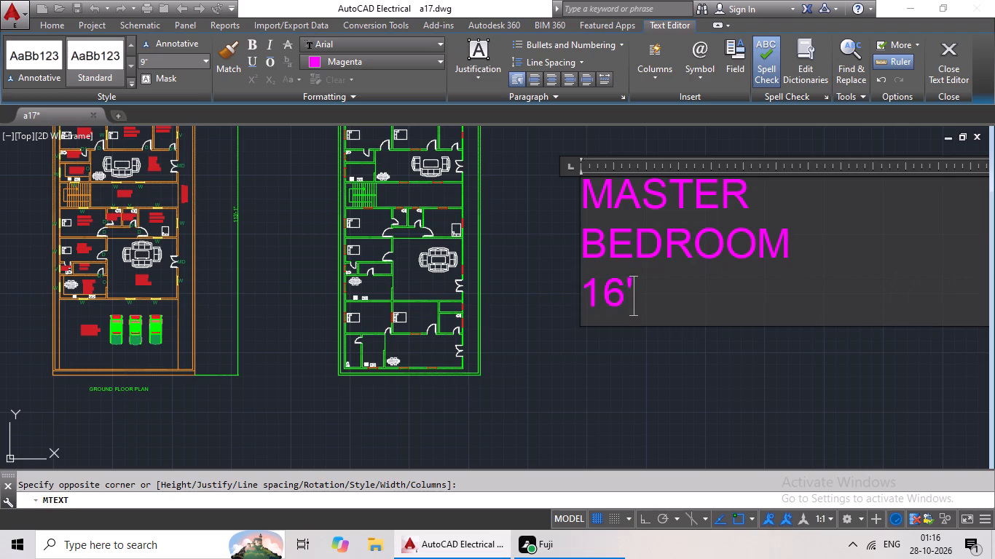
text(X10')
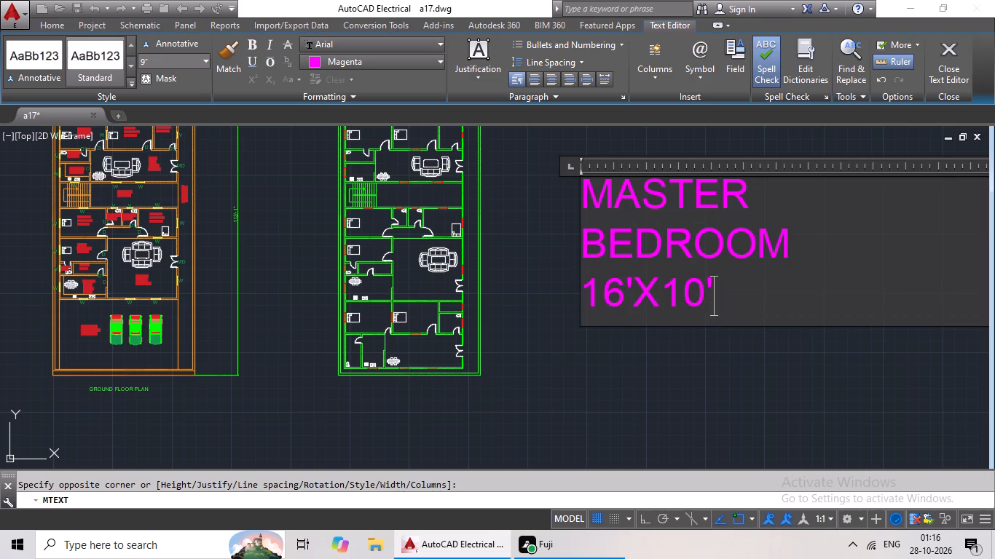
Centre the label's lines by indenting MASTER one space and 16'X10' three spaces, and finish the text.
click(584, 193)
key(space)
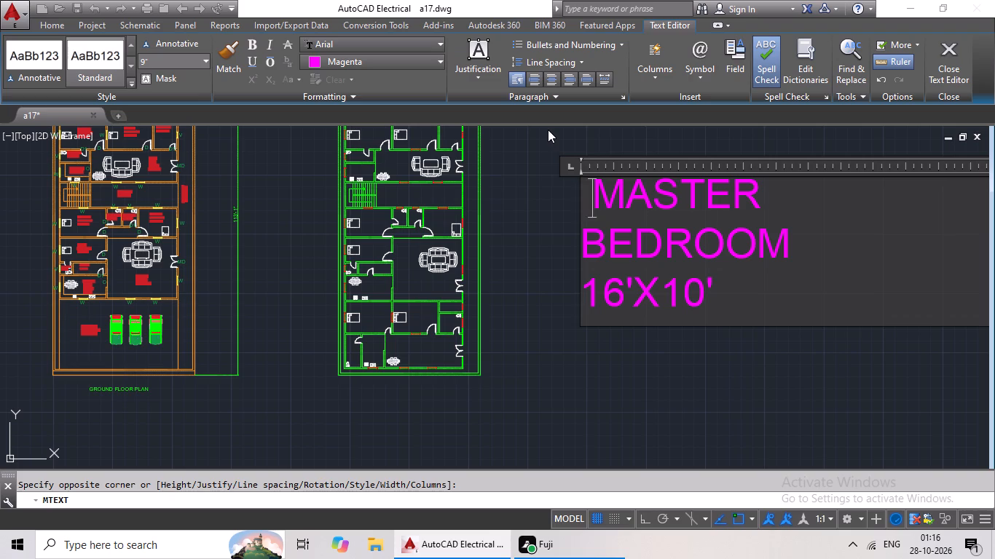
click(582, 286)
key(space)
key(space)
key(space)
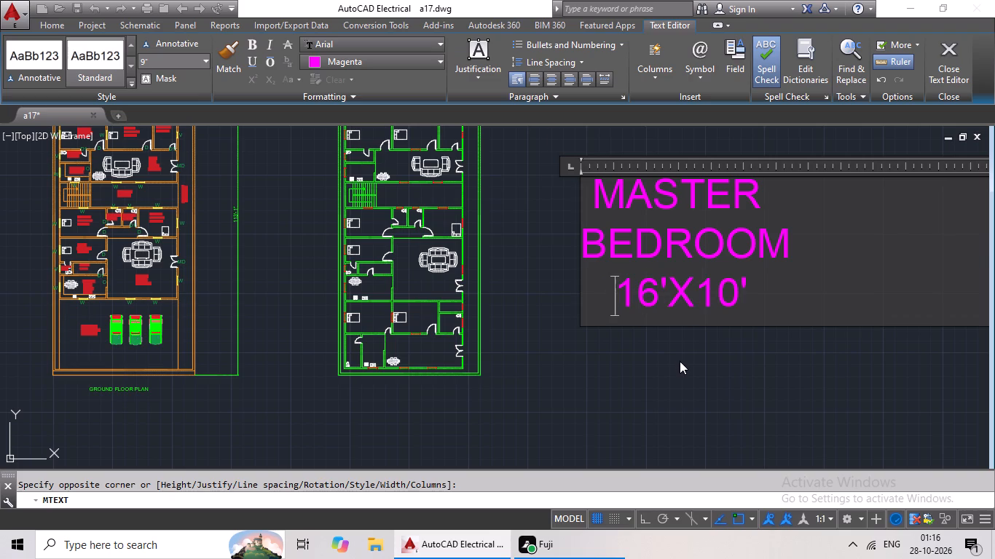
click(680, 361)
Copy the finished MASTER BEDROOM 16'X10' label into the top-left bedroom of the green plan, just right of the bed.
click(584, 181)
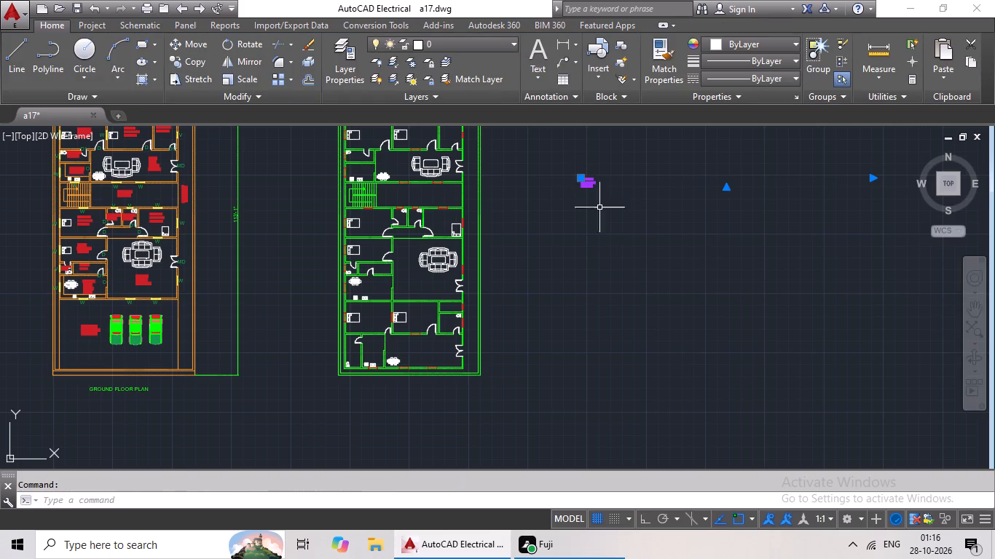
key(ctrl+c)
key(ctrl+v)
scroll(687, 300, down, 1)
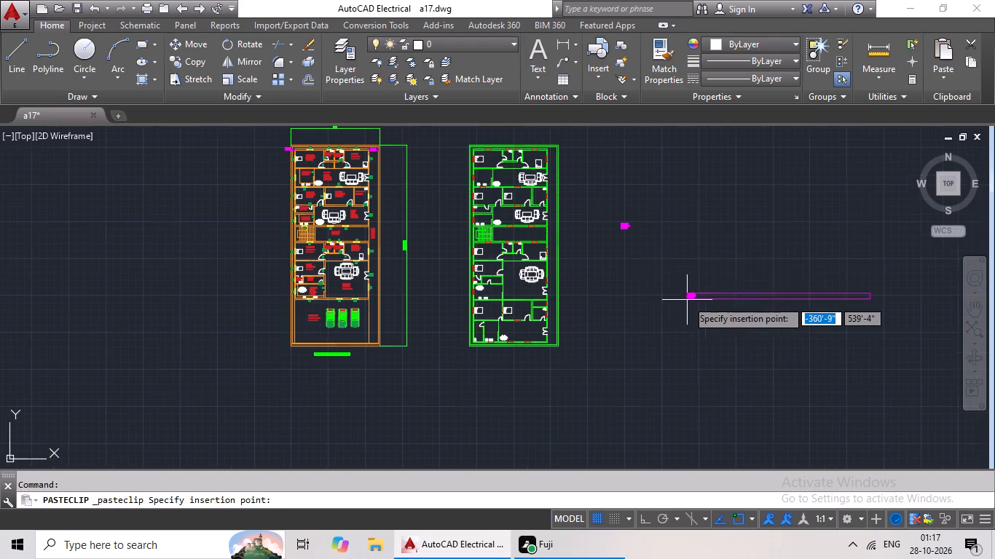
middle_drag(647, 256, 648, 375)
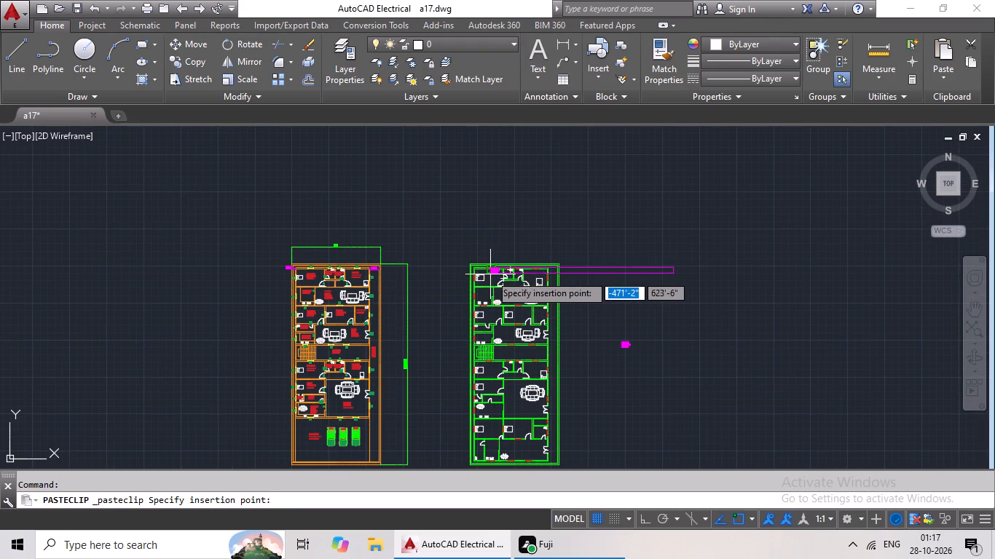
scroll(490, 274, up, 7)
middle_drag(450, 250, 438, 329)
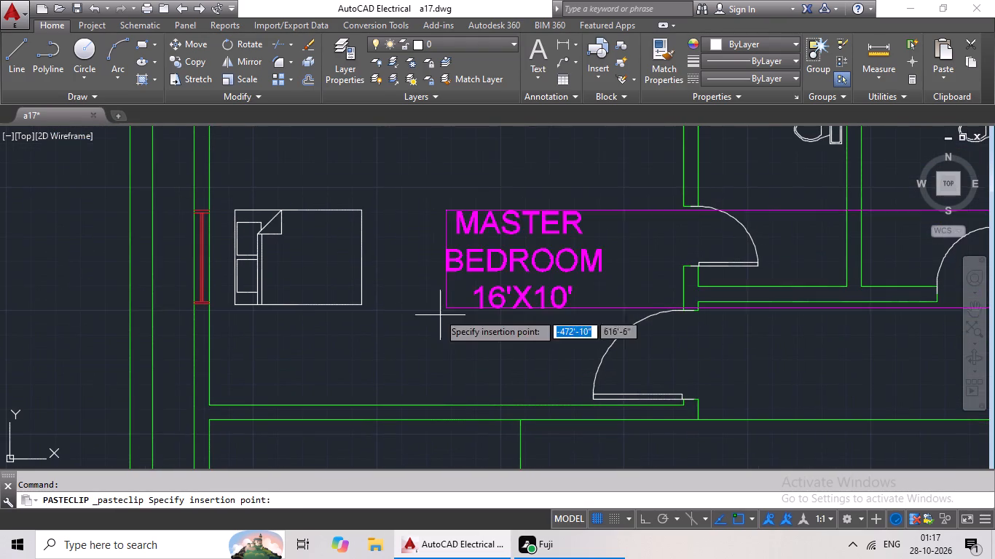
click(414, 269)
Place copies of the MASTER BEDROOM label in the two top bathrooms and the top-right bedroom of the green plan.
scroll(571, 297, down, 1)
middle_drag(610, 308, 463, 309)
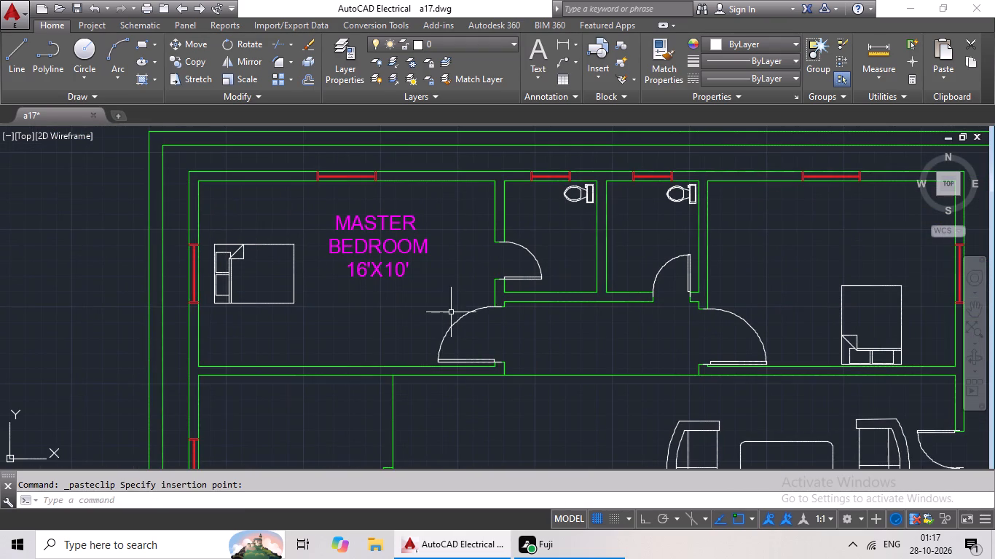
key(ctrl+c)
key(ctrl+v)
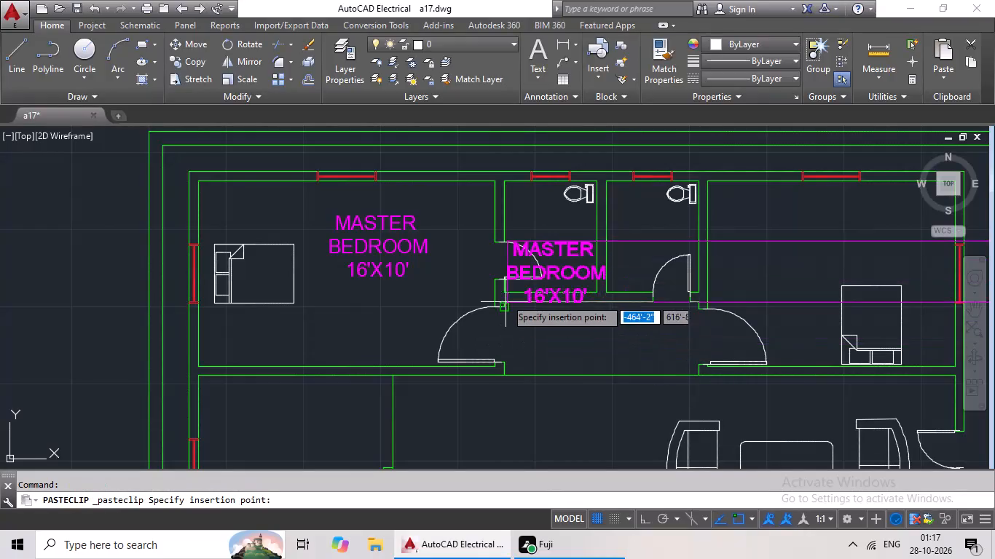
click(500, 261)
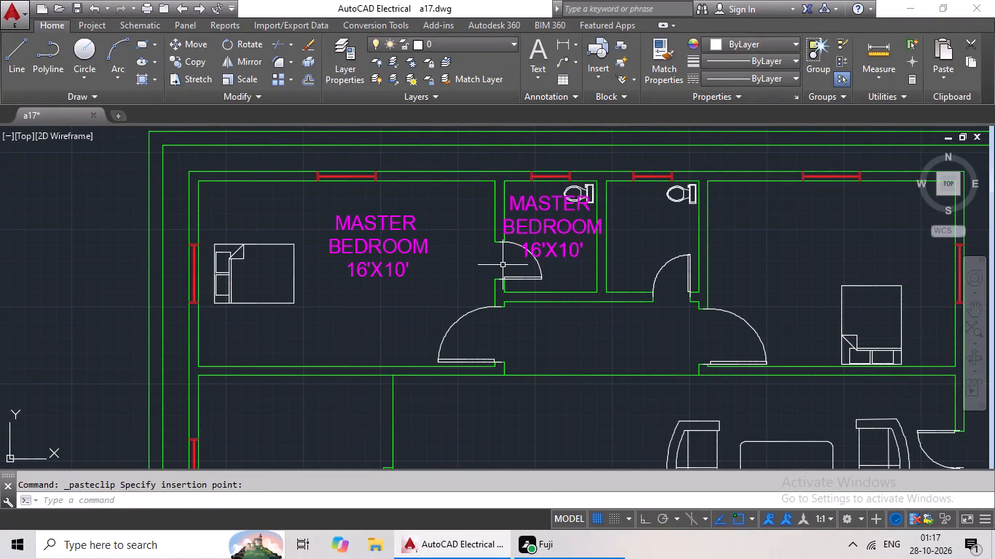
key(ctrl+c)
key(ctrl+v)
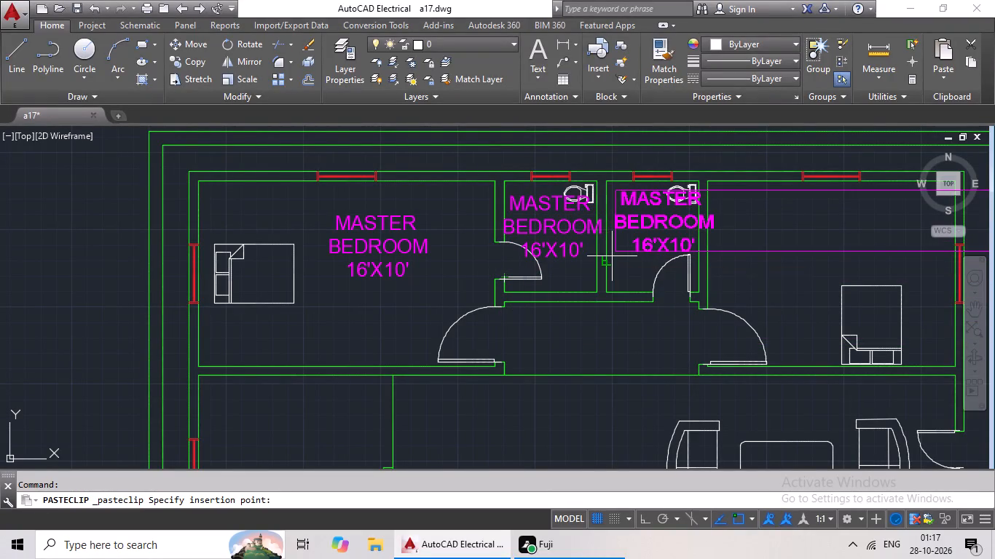
click(610, 259)
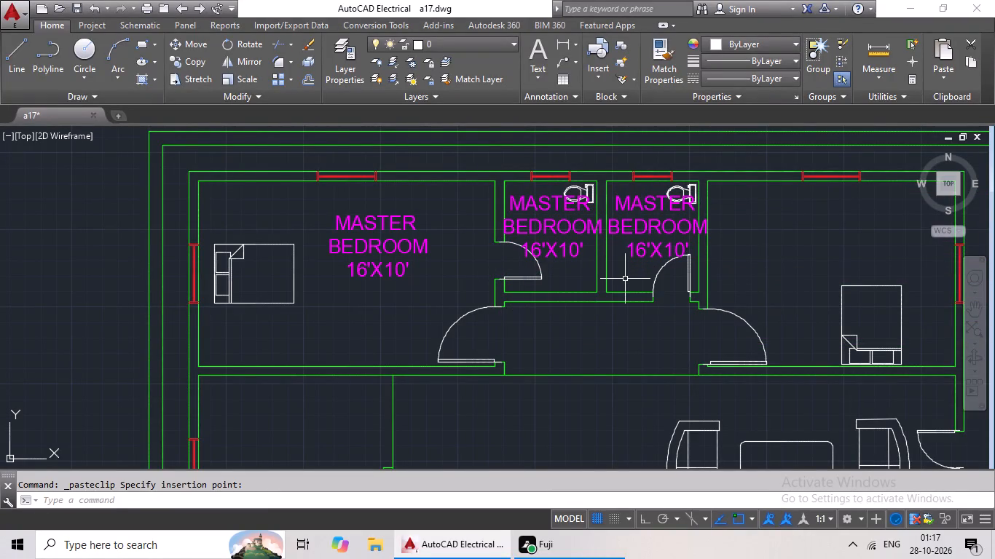
key(ctrl+c)
key(ctrl+v)
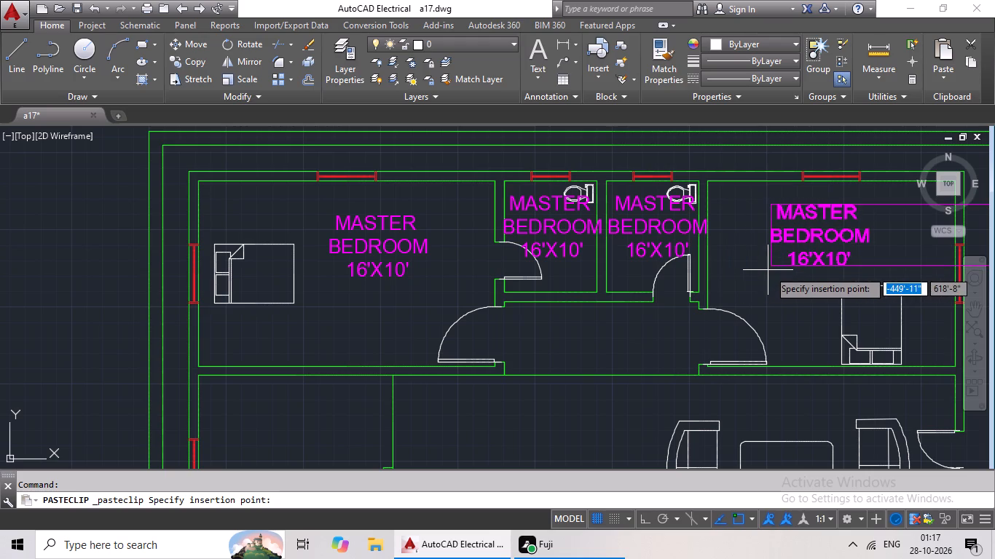
click(771, 269)
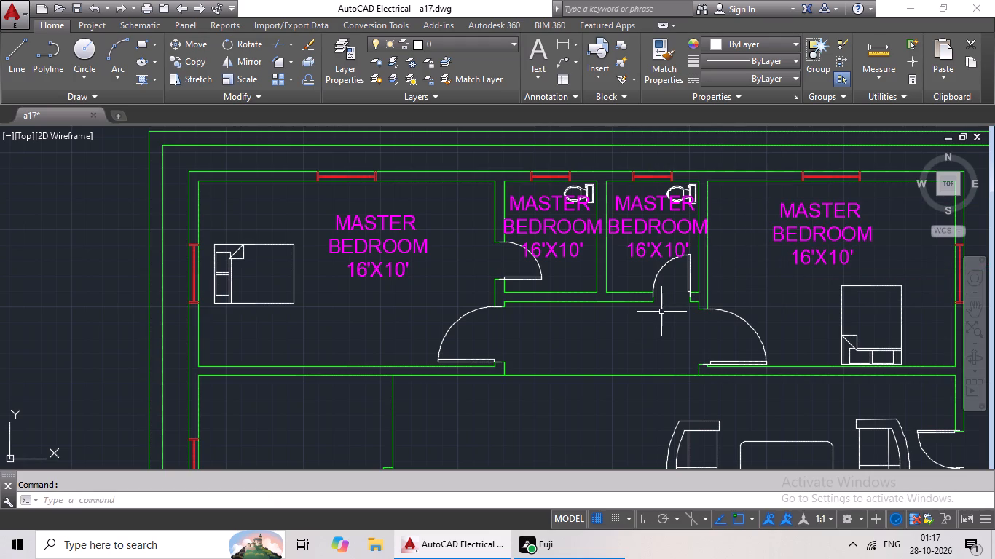
Place copies of the label in the uppermost kitchen, above the stove and sink, and in the adjoining hall, left of the sofas.
key(ctrl+c)
key(ctrl+v)
middle_drag(602, 341, 609, 182)
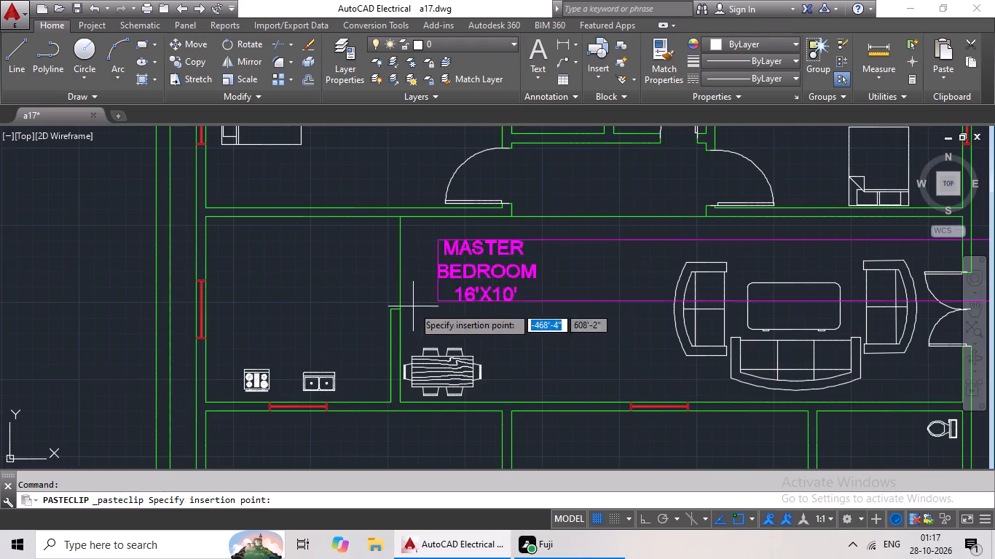
click(248, 317)
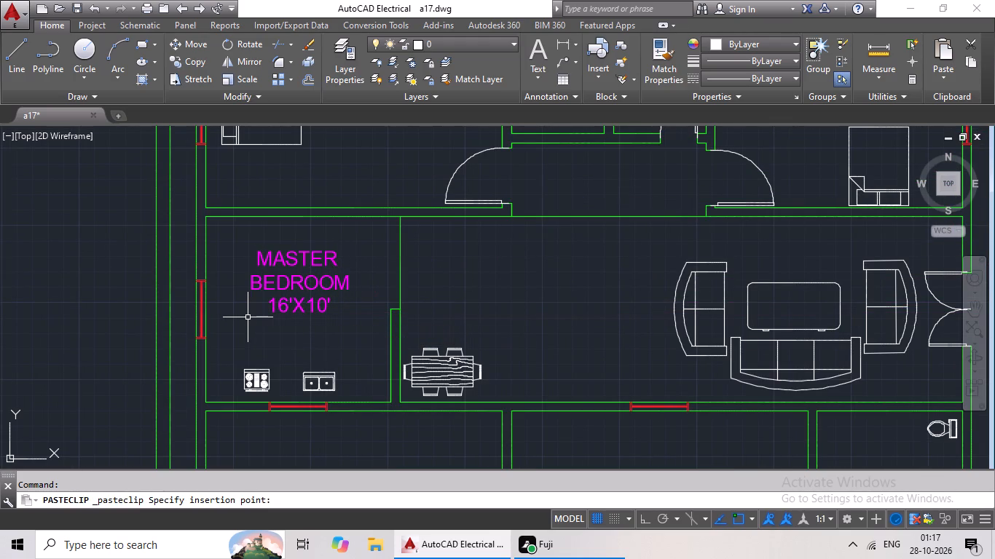
key(ctrl+c)
key(ctrl+v)
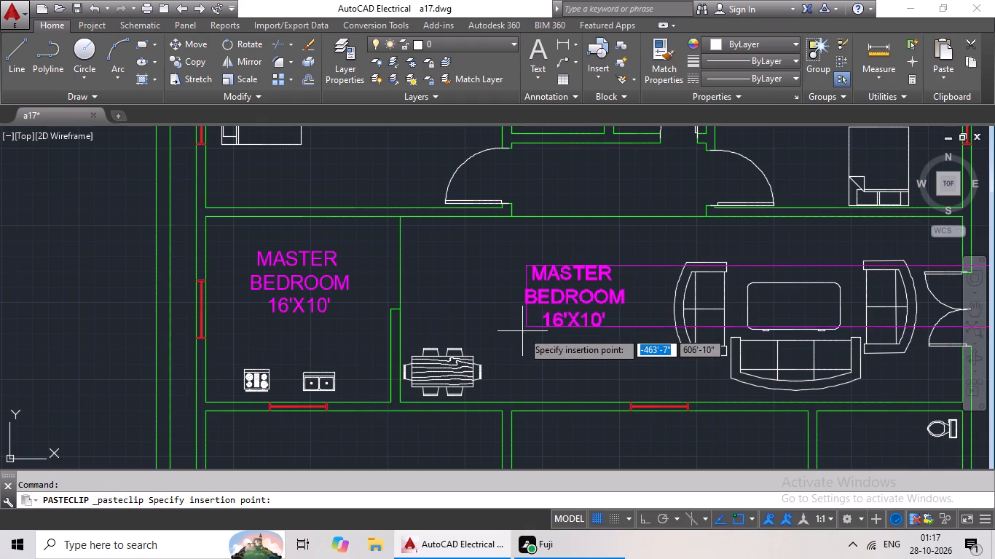
click(504, 321)
Place label copies in the two bedrooms and the right-hand bathroom of the row below the uppermost kitchen and hall.
scroll(563, 333, down, 2)
middle_drag(570, 336, 465, 317)
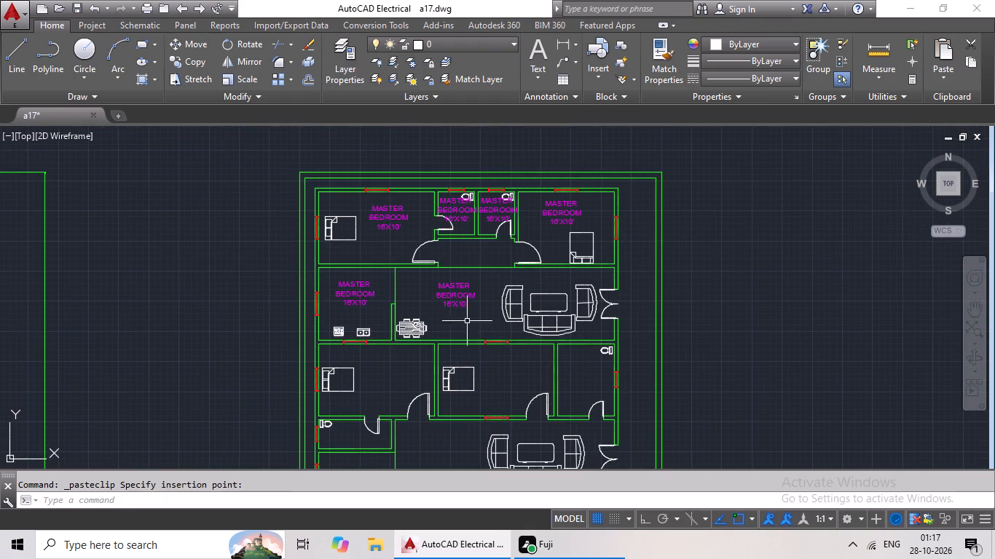
middle_drag(506, 335, 527, 235)
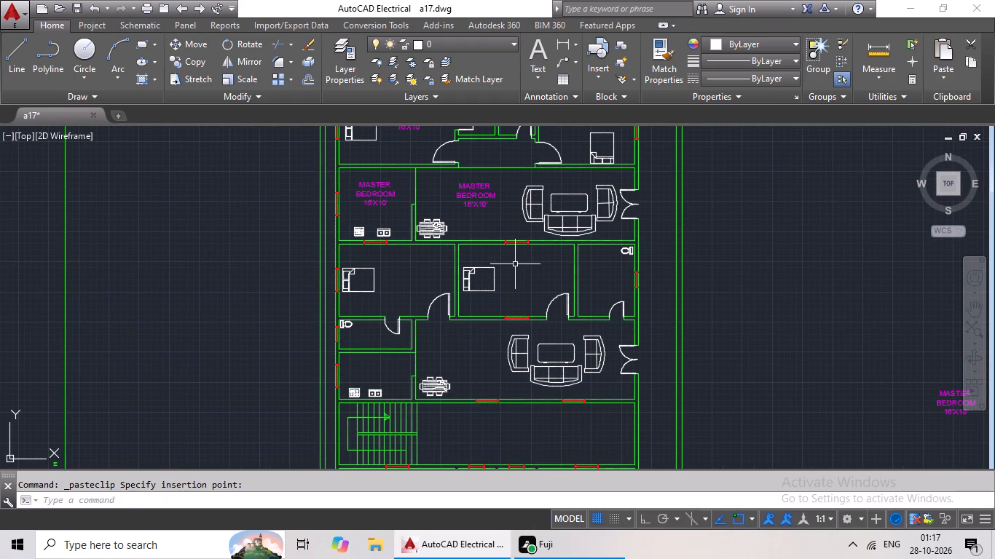
key(ctrl+c)
key(ctrl+v)
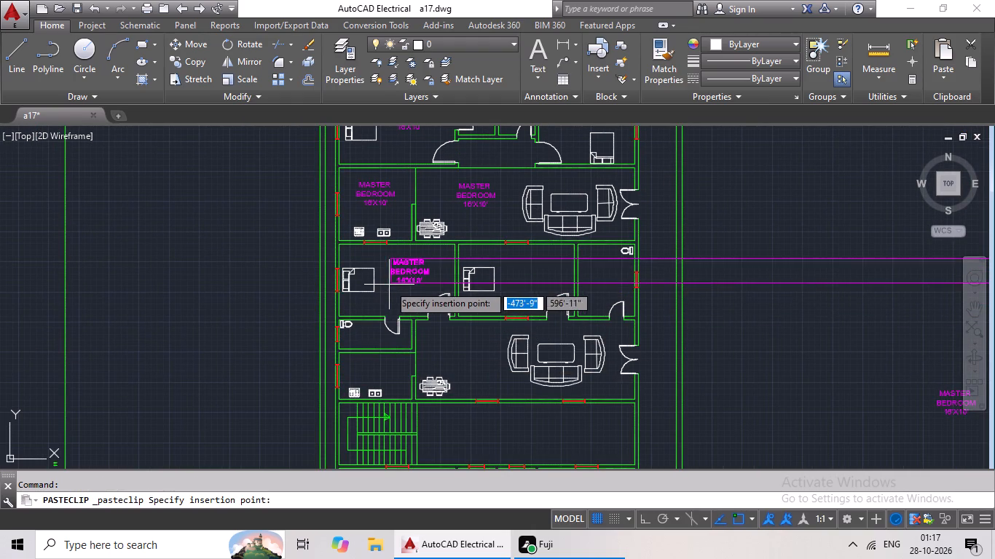
click(390, 287)
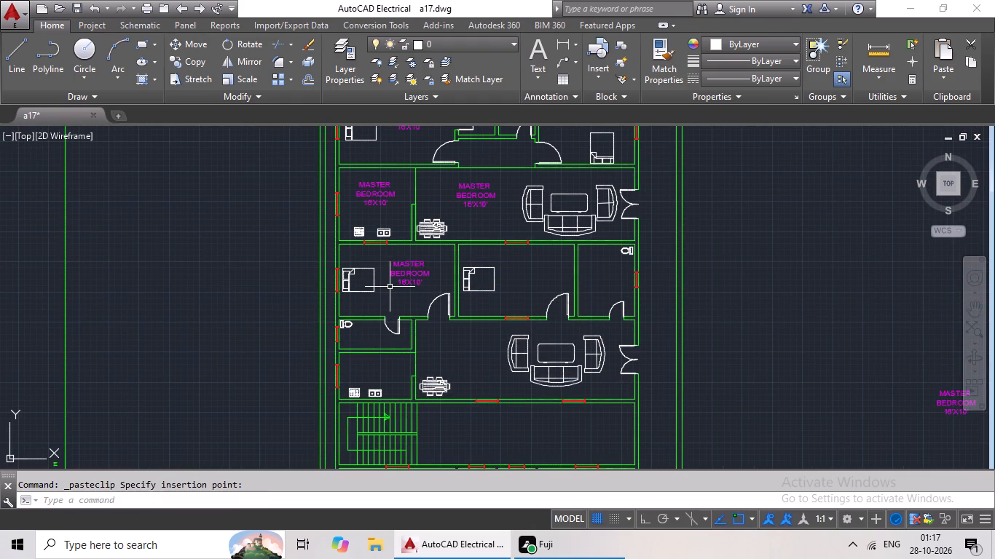
key(ctrl+c)
key(ctrl+v)
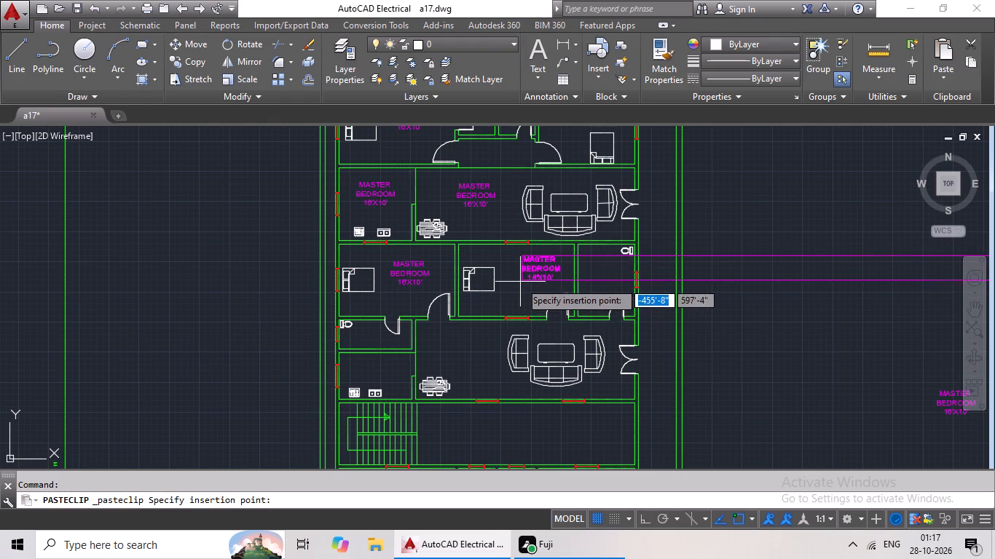
click(513, 289)
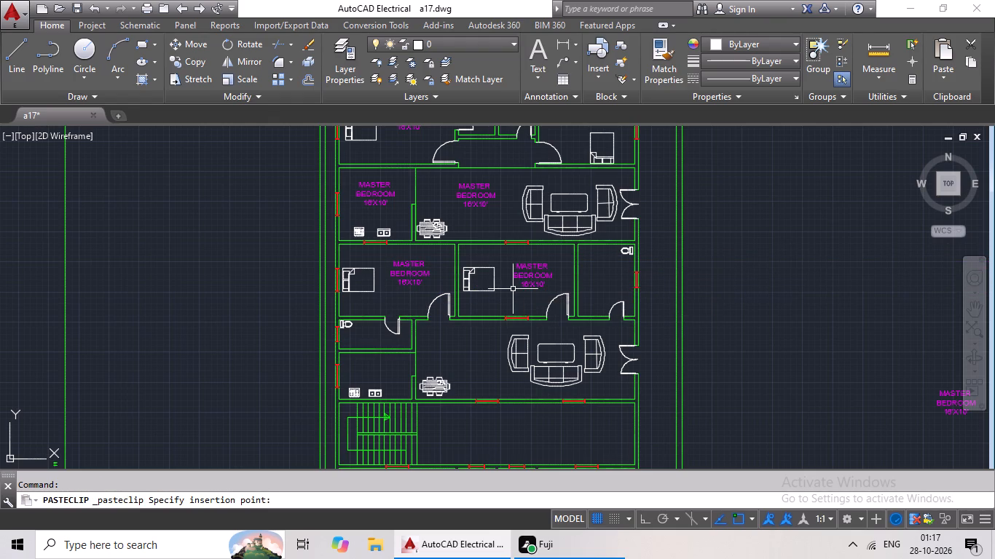
key(ctrl+c)
key(ctrl+v)
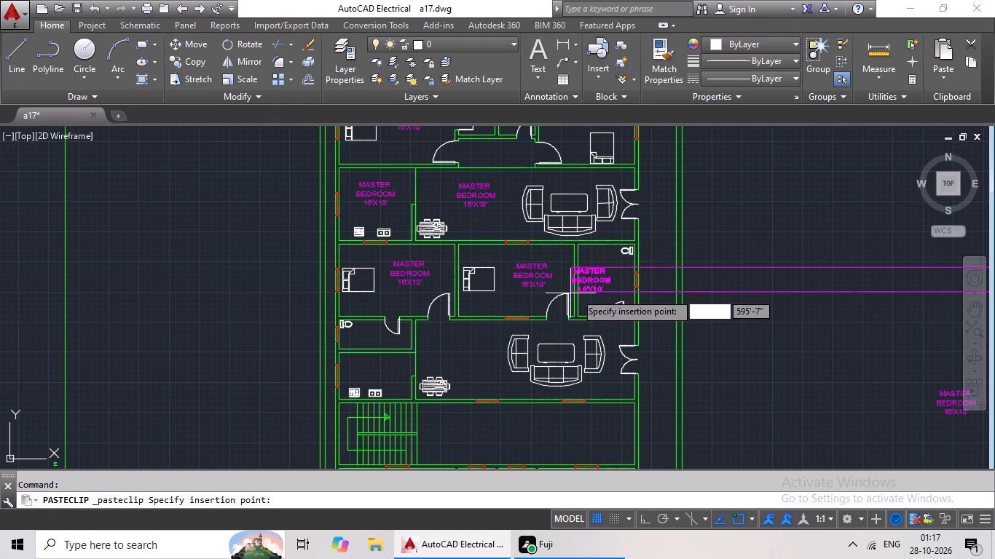
scroll(579, 287, up, 3)
click(611, 286)
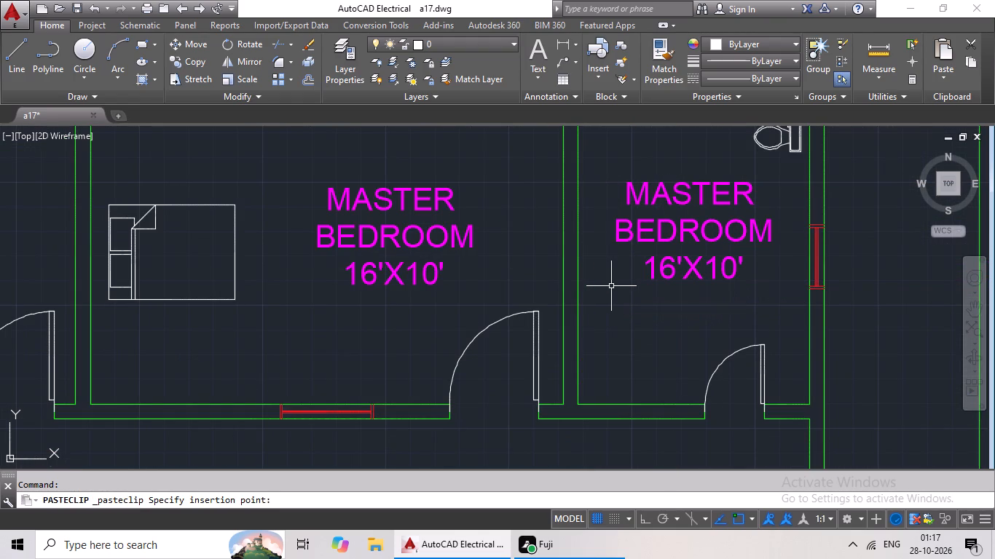
Place copies of the label in the small left bathroom below those bedrooms and in the kitchen just above the staircase.
key(ctrl+c)
key(ctrl+v)
middle_drag(591, 287, 597, 247)
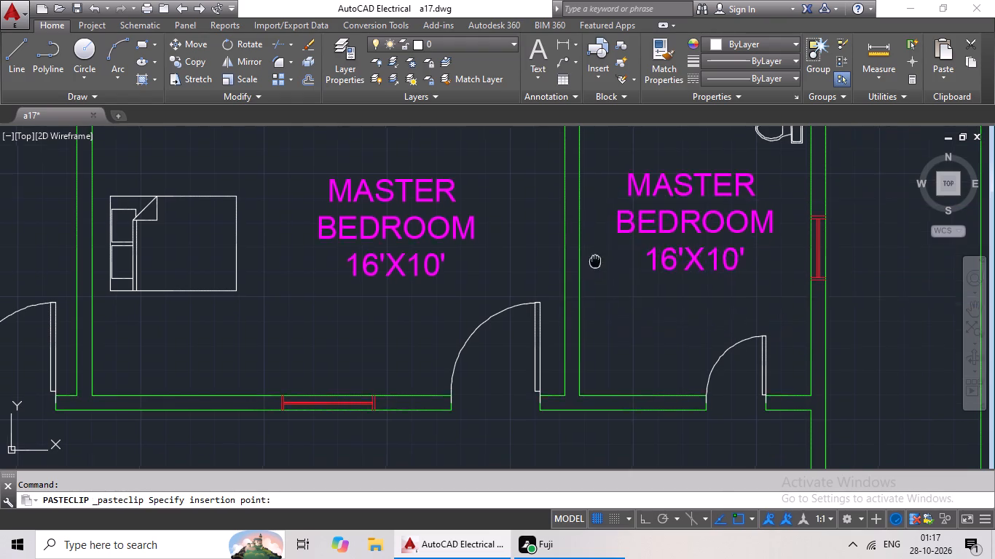
middle_drag(597, 247, 599, 196)
scroll(602, 211, down, 1)
middle_drag(584, 291, 616, 212)
scroll(414, 295, down, 1)
middle_drag(401, 295, 526, 293)
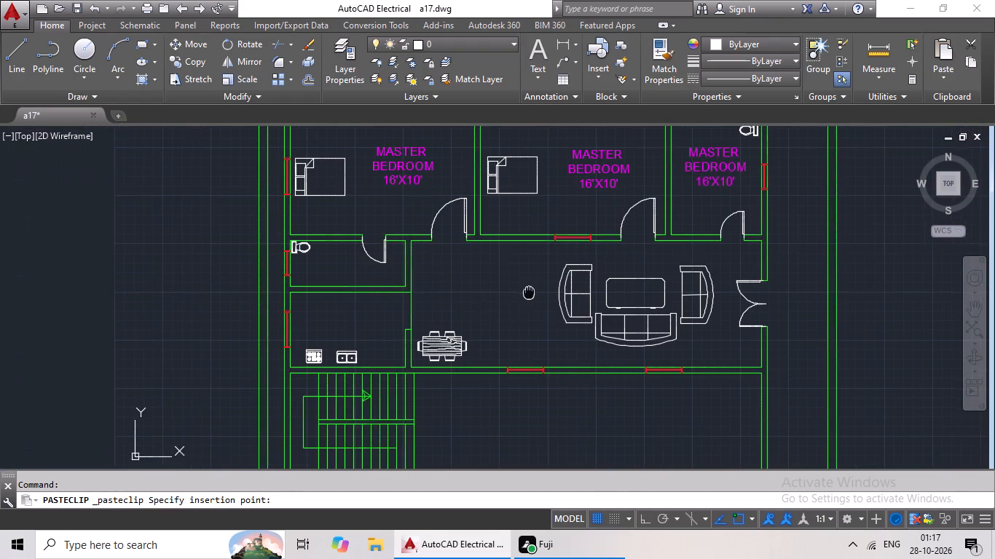
scroll(315, 288, up, 2)
click(318, 280)
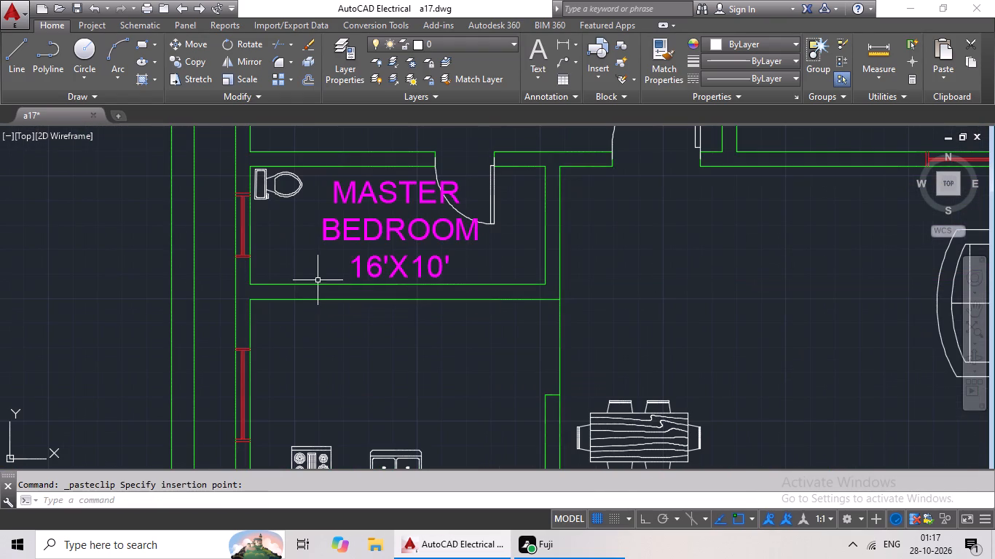
key(ctrl+c)
key(ctrl+v)
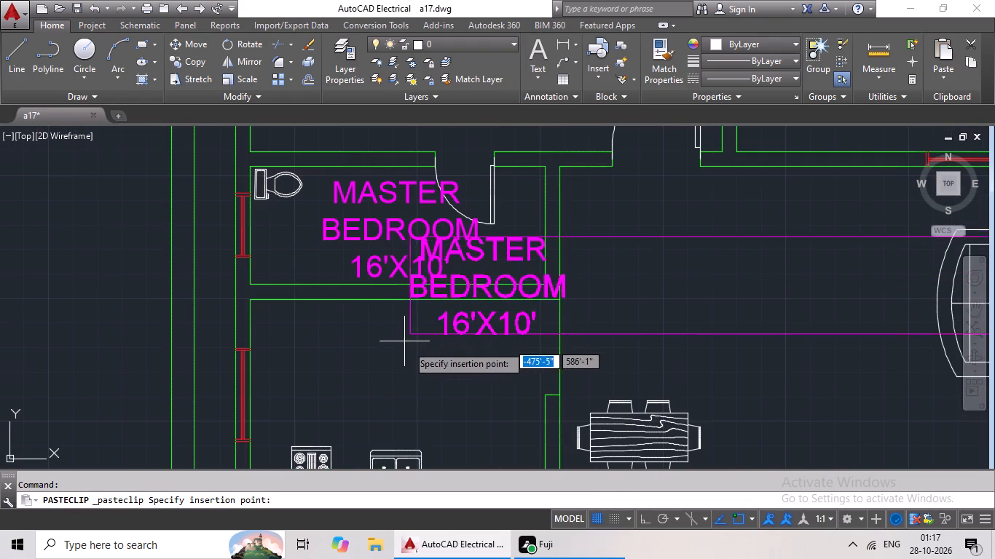
middle_drag(404, 349, 412, 282)
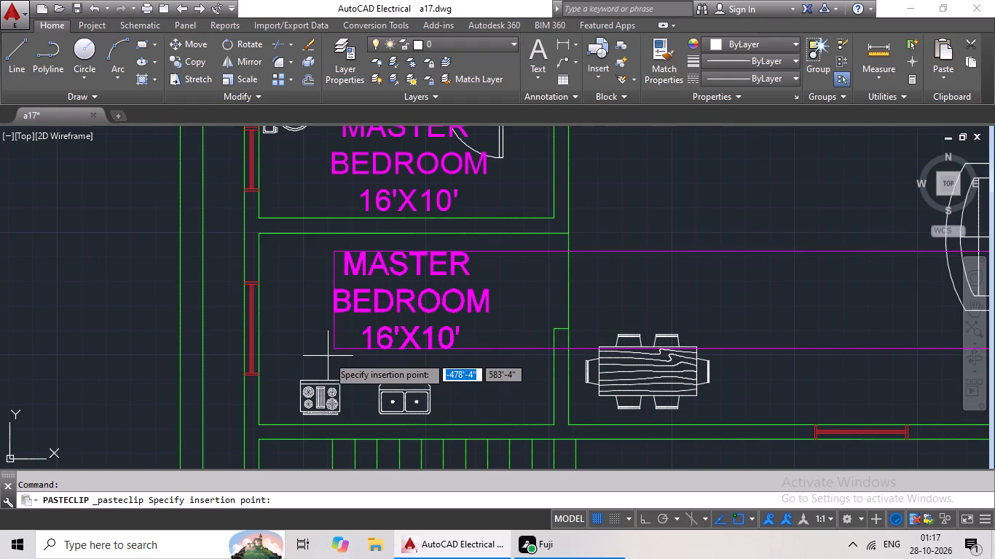
click(327, 355)
Place label copies in the hall above the stairs, between the dining table and sofas, and in the passage right of the staircase.
key(ctrl+c)
key(ctrl+v)
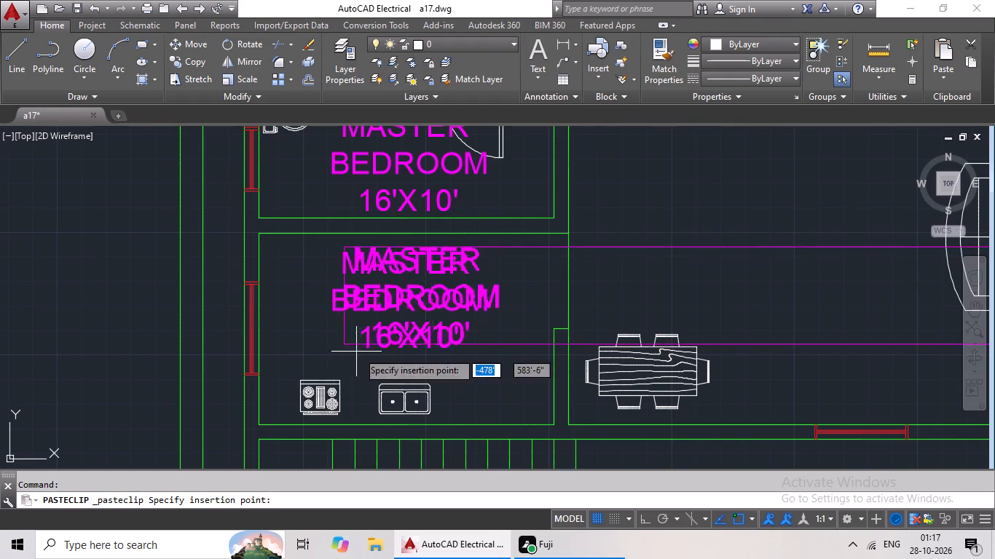
scroll(372, 355, down, 2)
middle_drag(455, 349, 421, 357)
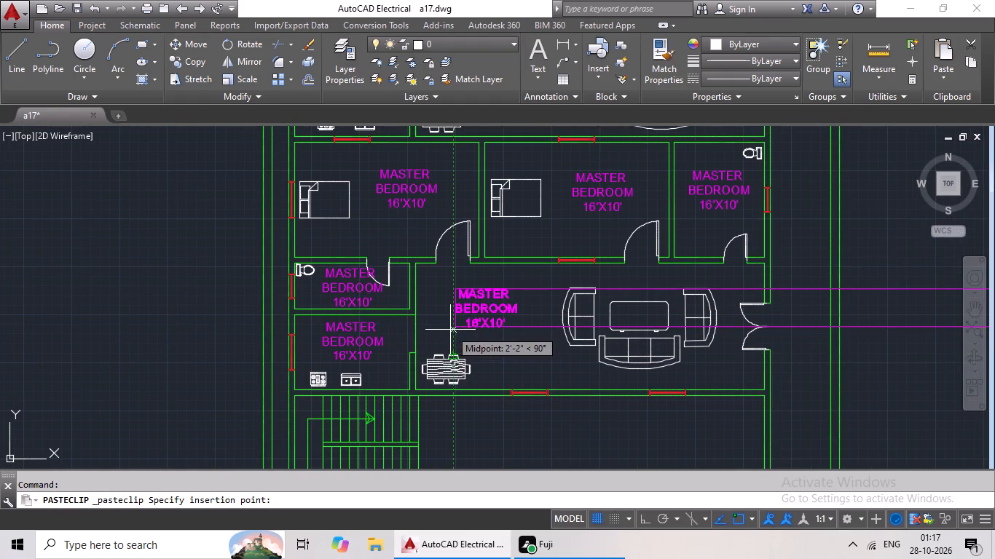
click(450, 330)
key(ctrl+c)
key(ctrl+v)
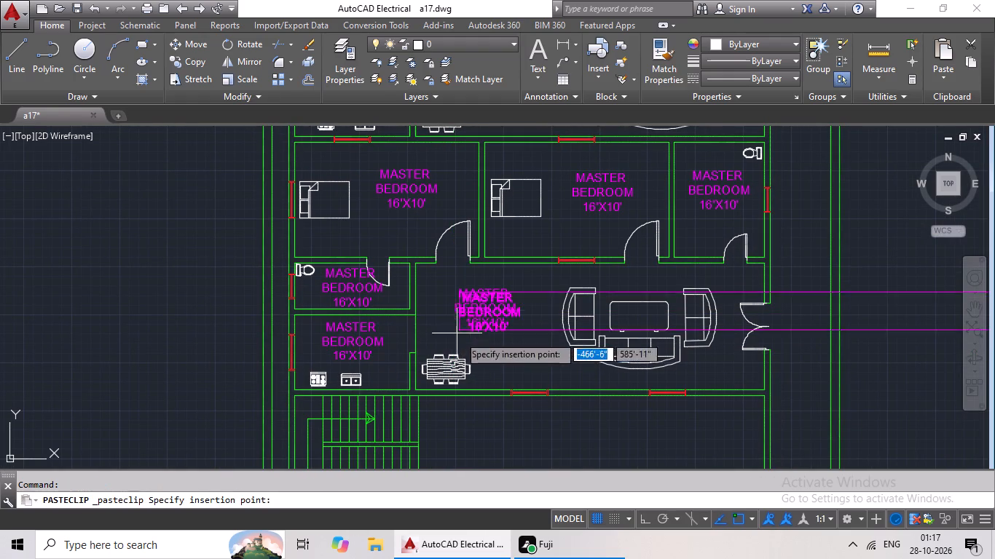
scroll(543, 323, down, 1)
middle_drag(548, 317, 557, 282)
middle_drag(566, 332, 568, 292)
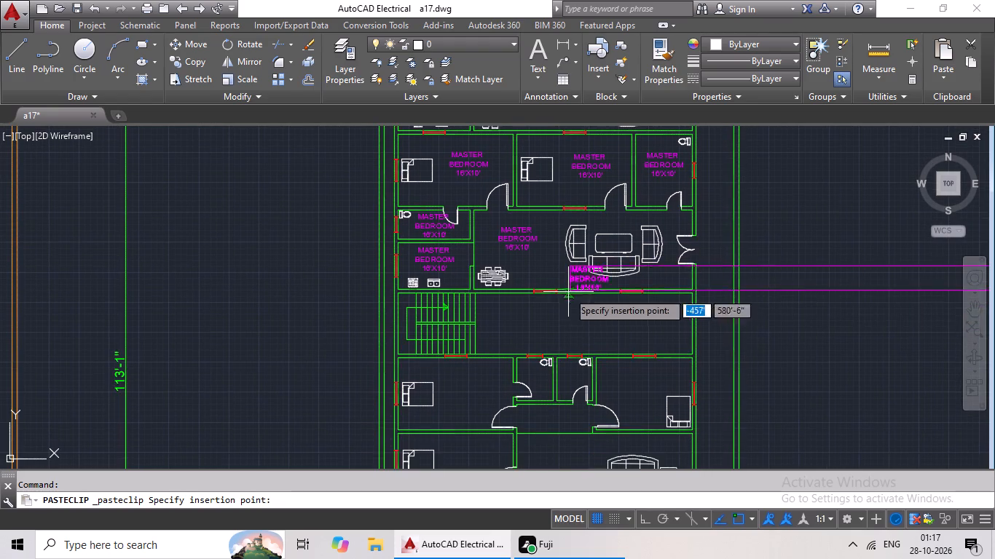
scroll(545, 329, up, 2)
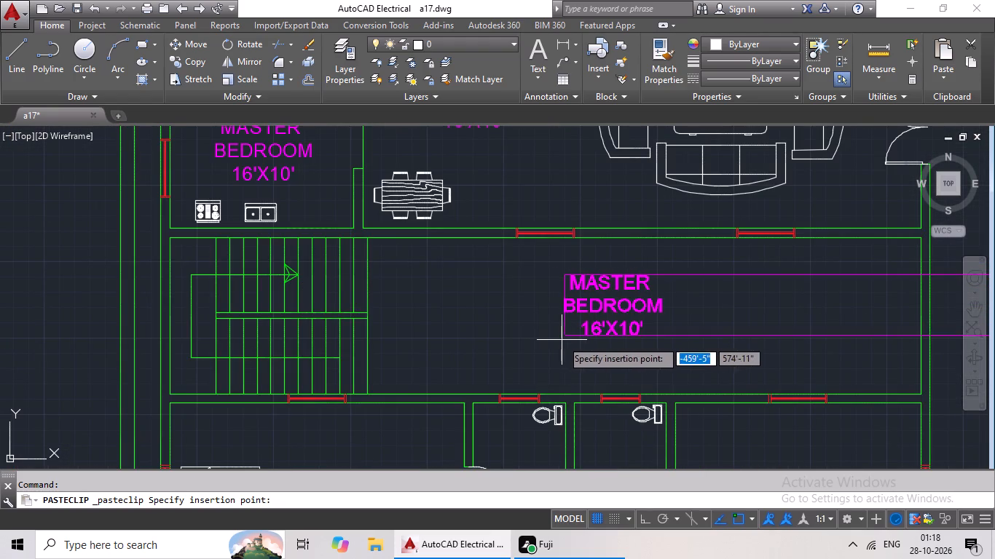
click(562, 340)
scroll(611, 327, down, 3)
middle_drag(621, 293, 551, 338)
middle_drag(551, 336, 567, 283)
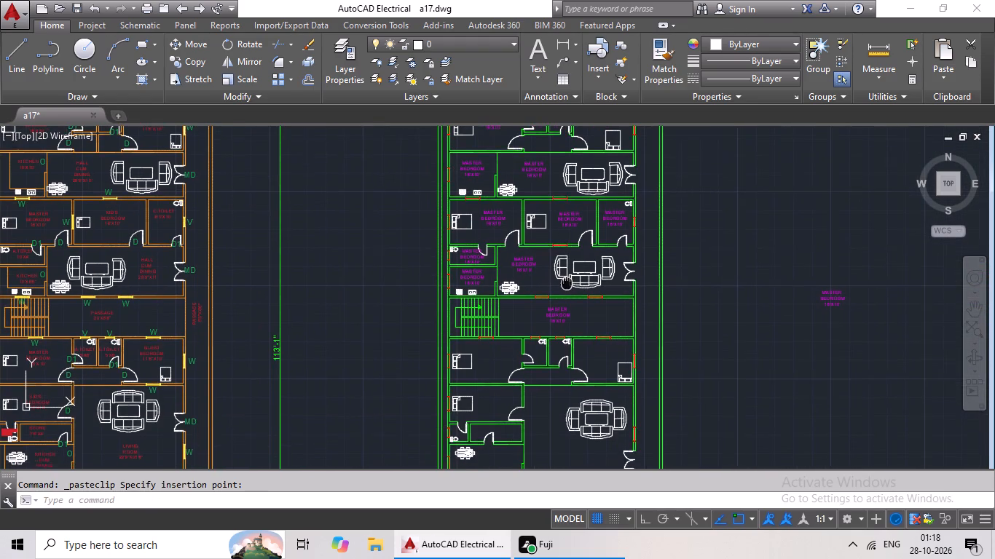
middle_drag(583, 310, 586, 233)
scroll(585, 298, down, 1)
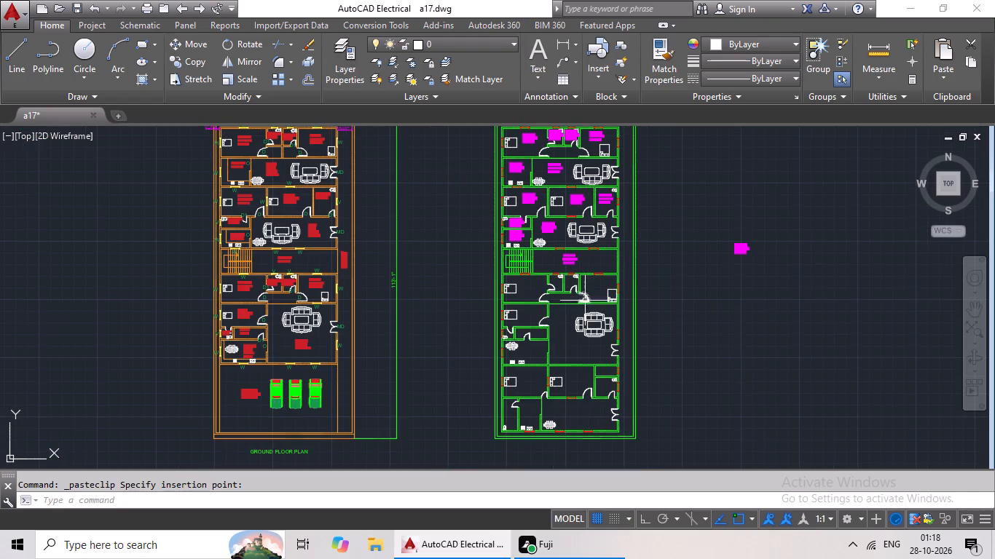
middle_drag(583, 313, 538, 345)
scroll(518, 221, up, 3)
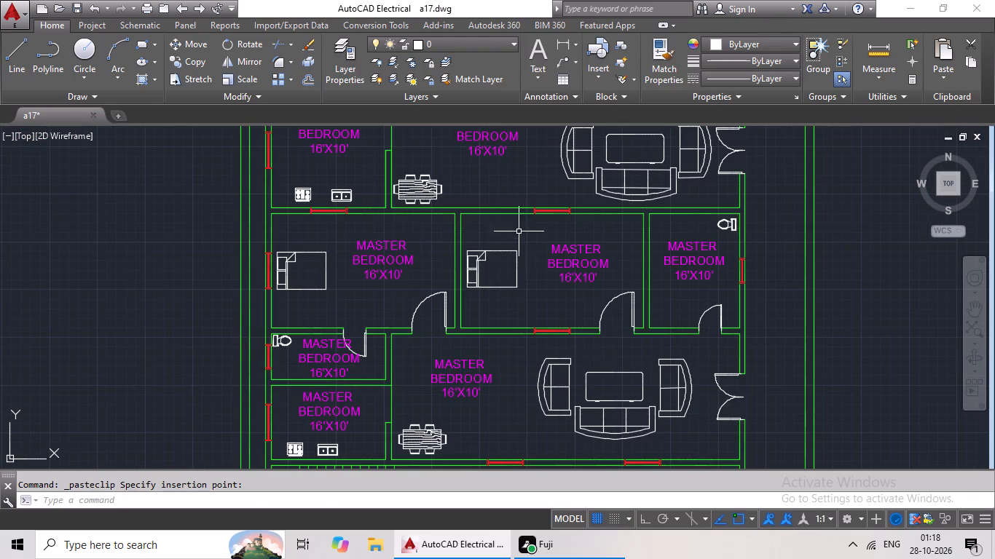
Place copies of the label in the left bedroom just below the staircase and in the small bathroom adjoining it.
scroll(511, 279, down, 1)
middle_drag(525, 271, 529, 210)
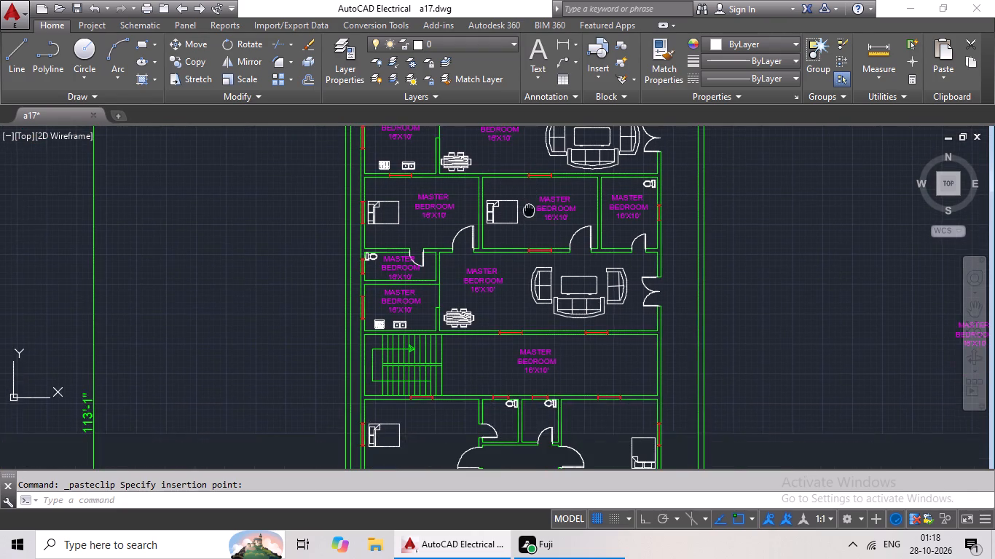
middle_drag(549, 224, 554, 183)
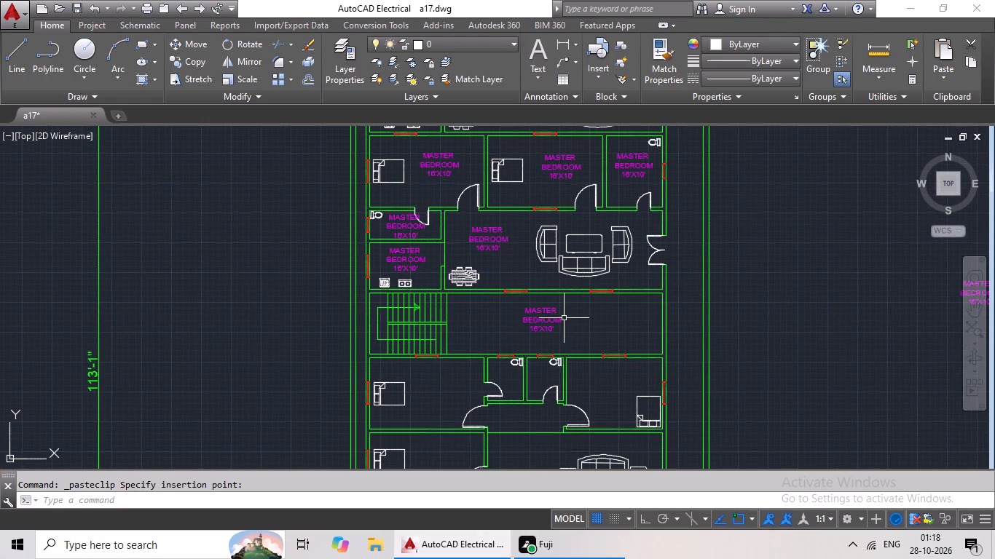
key(ctrl+c)
key(ctrl+v)
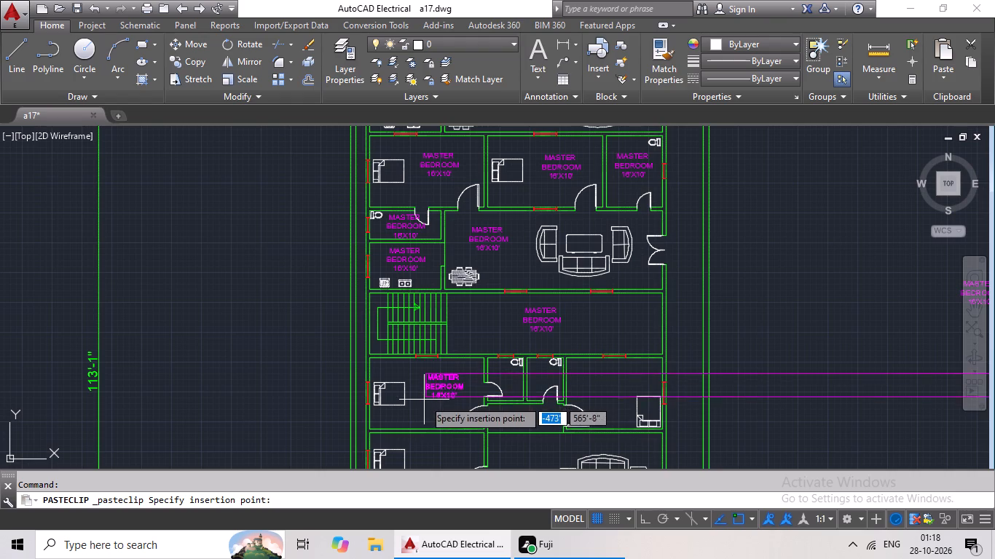
click(422, 403)
key(ctrl+c)
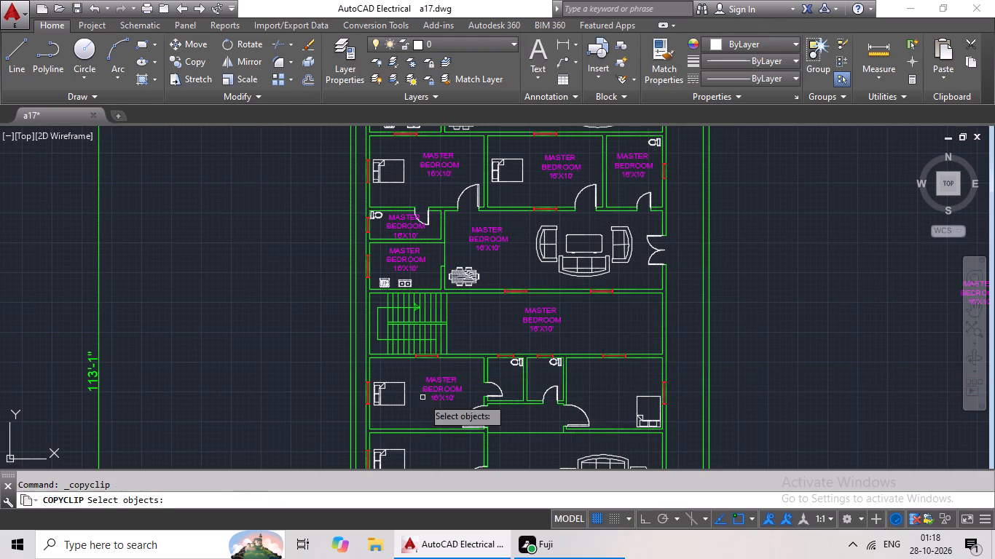
key(ctrl+v)
scroll(484, 386, up, 2)
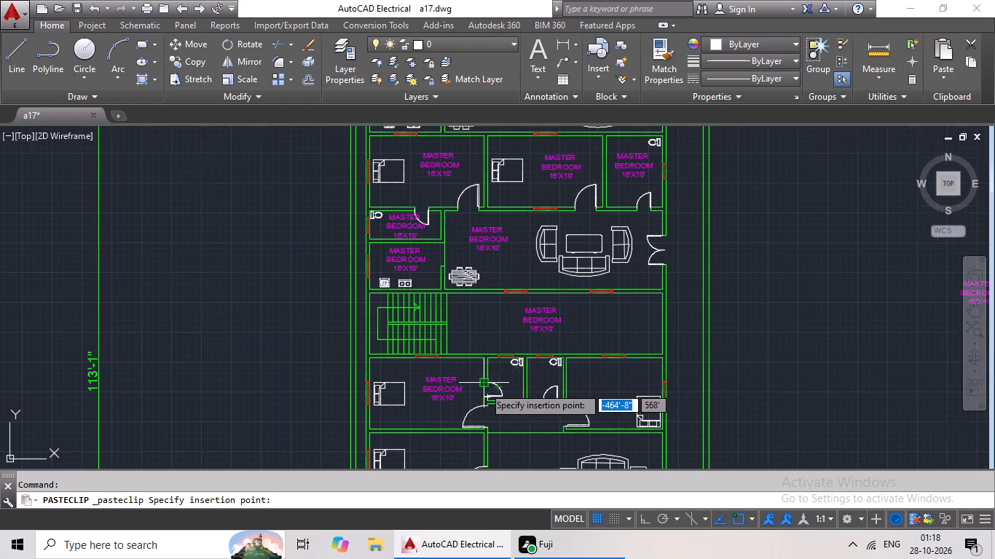
scroll(484, 386, up, 2)
click(476, 402)
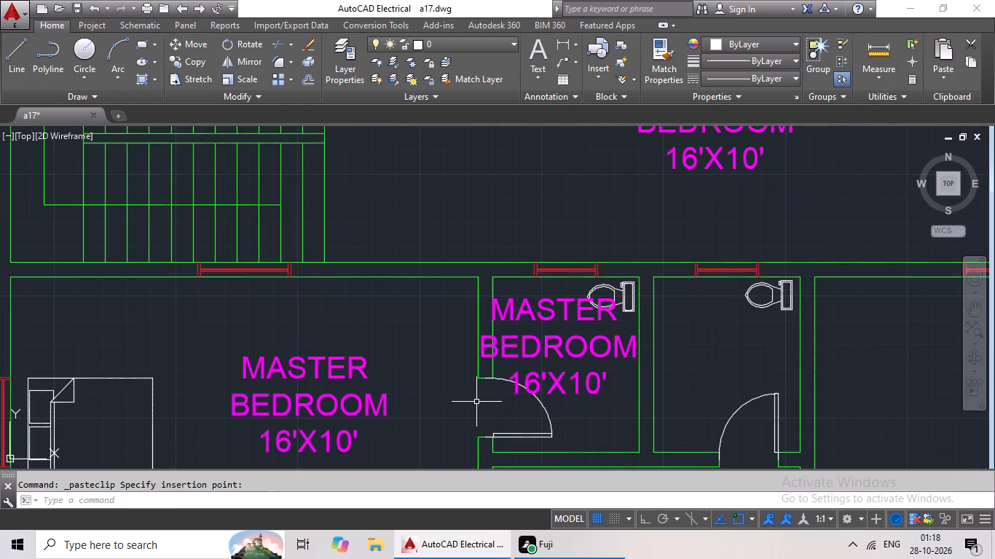
Place label copies in the second small bathroom of that row and in the right-hand bedroom, left of the bed.
key(ctrl+c)
key(ctrl+v)
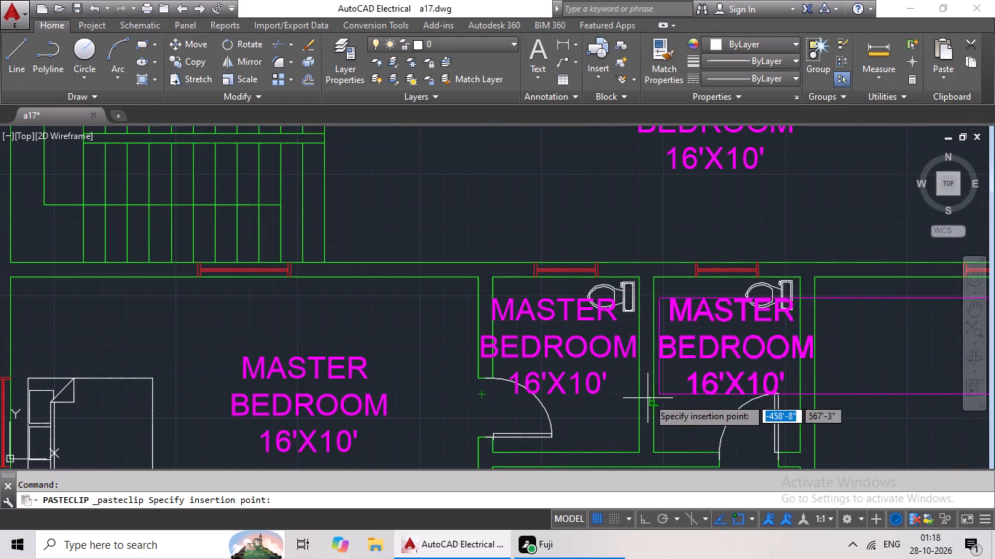
click(648, 397)
key(ctrl+c)
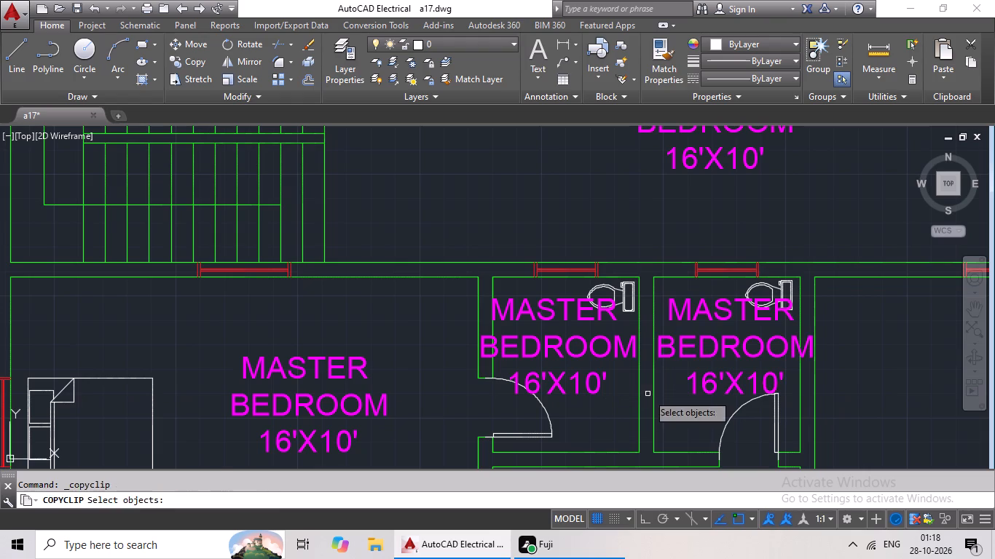
key(ctrl+v)
scroll(570, 402, down, 1)
middle_drag(581, 408, 245, 279)
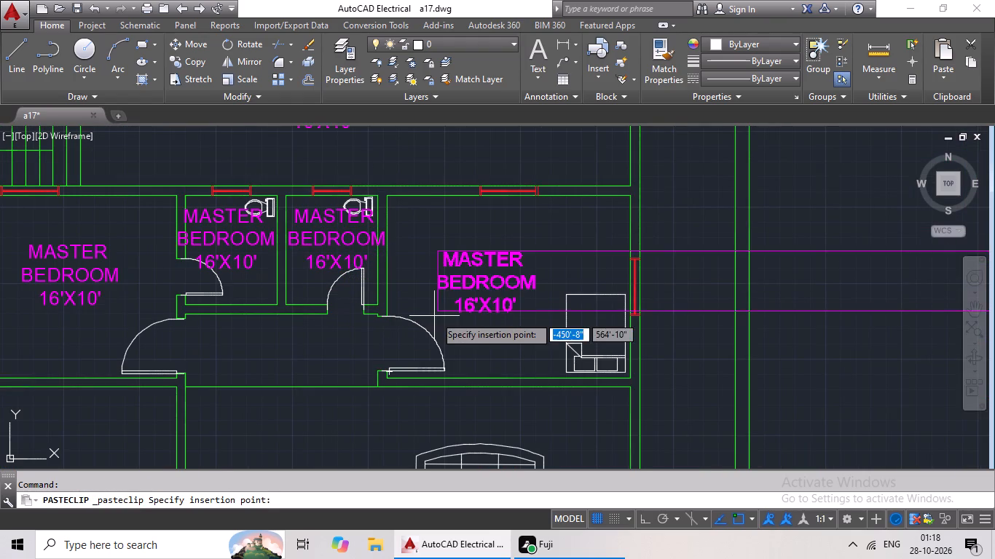
click(435, 311)
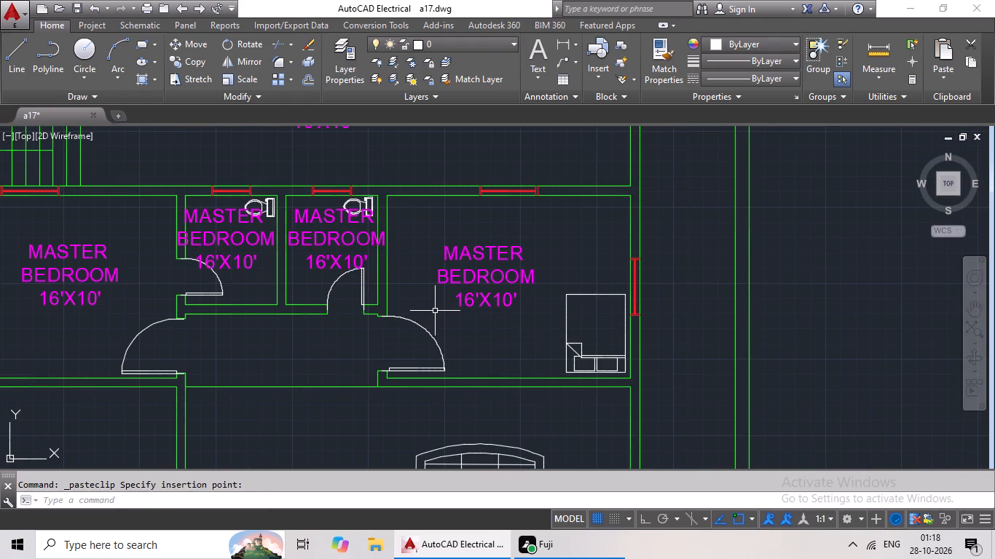
Place a copy of the label in the large hall below, under and slightly left of the four-sofa seating group.
key(ctrl+c)
key(ctrl+v)
middle_drag(417, 332, 422, 231)
middle_drag(390, 336, 449, 183)
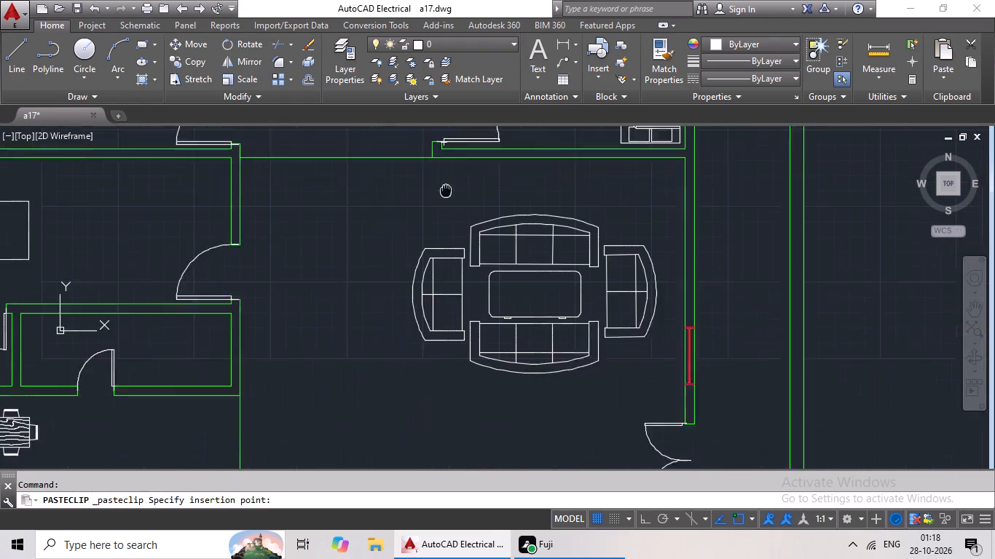
middle_drag(449, 183, 452, 175)
scroll(332, 296, down, 1)
middle_drag(332, 296, 347, 223)
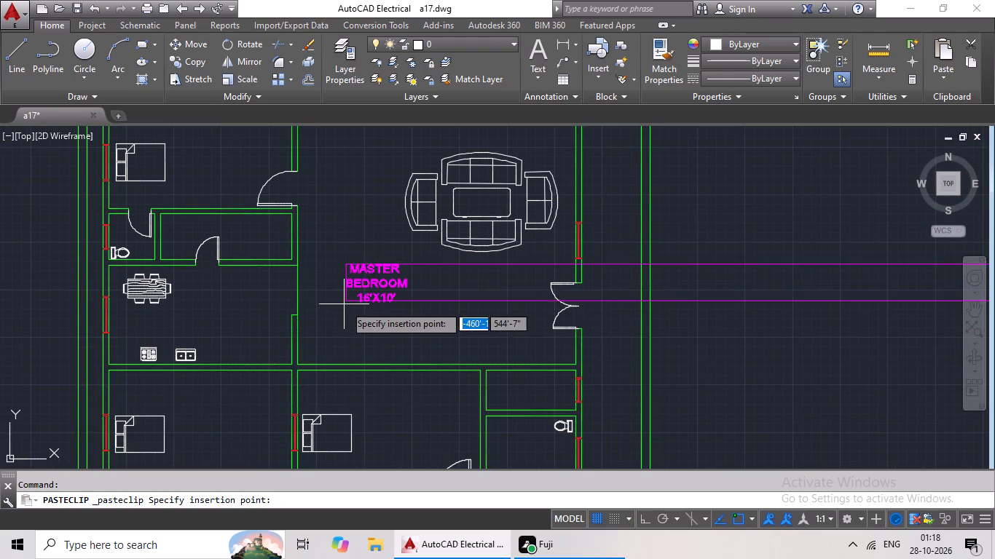
click(345, 305)
Place label copies in the bedroom left of that hall and in the small bathroom directly below the bedroom.
key(ctrl+c)
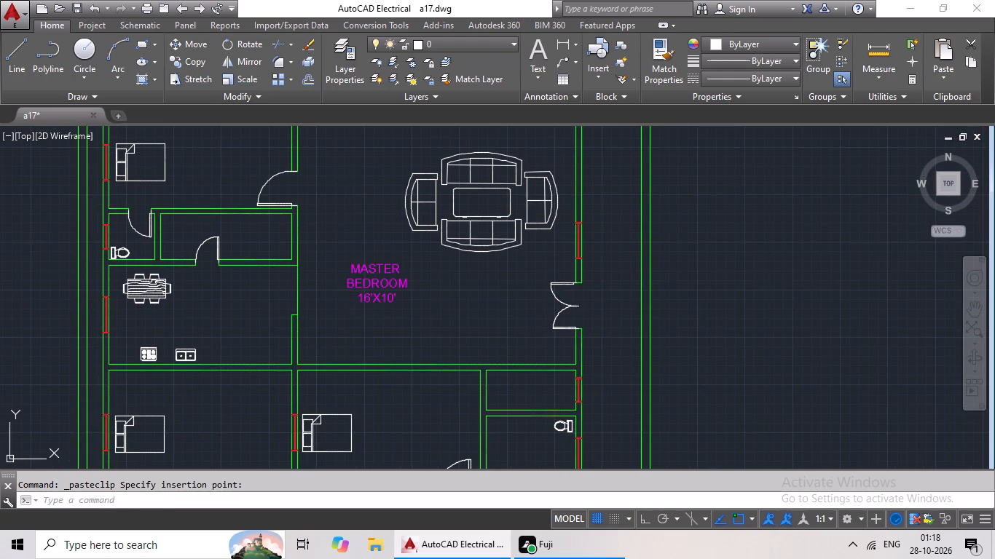
key(ctrl+v)
middle_drag(363, 306, 511, 338)
middle_drag(324, 205, 327, 326)
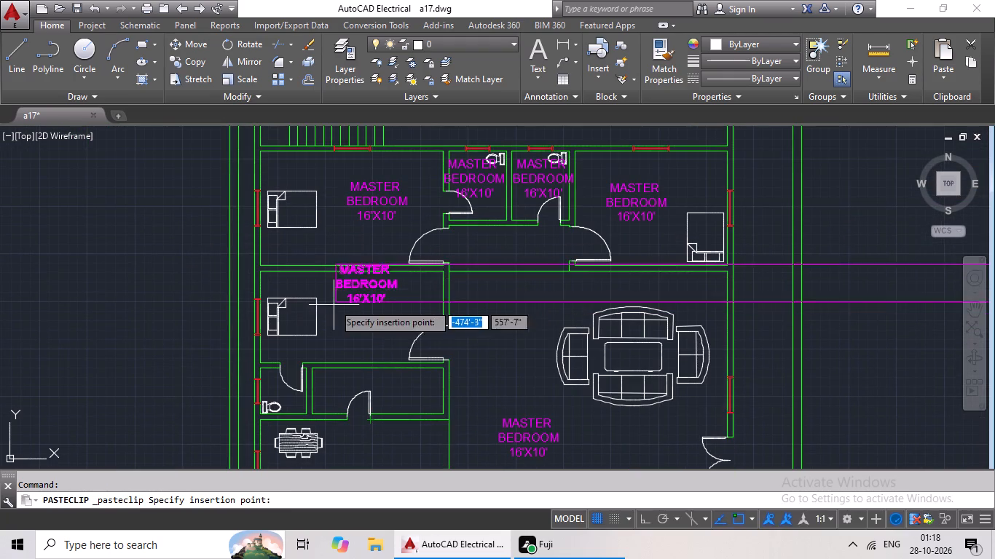
click(337, 330)
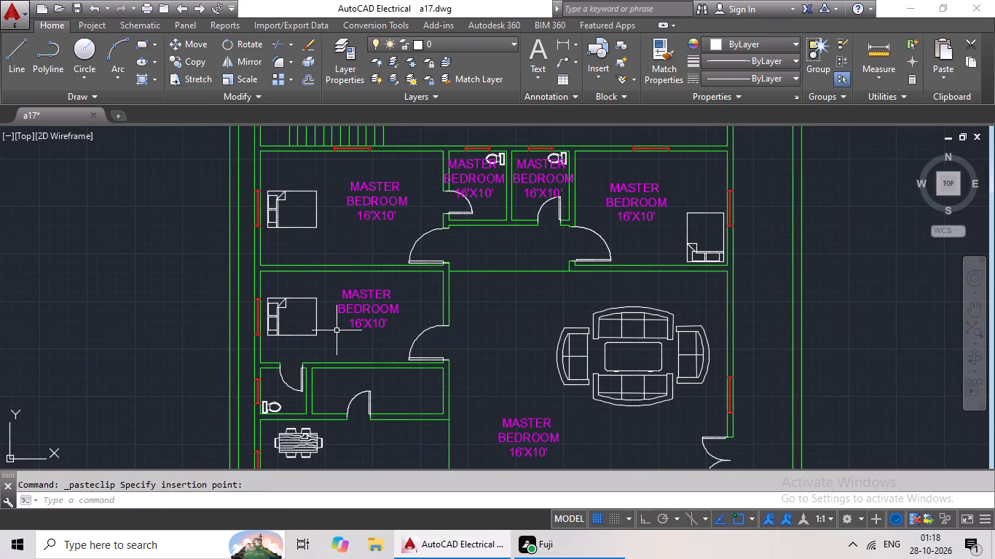
key(ctrl+c)
key(ctrl+v)
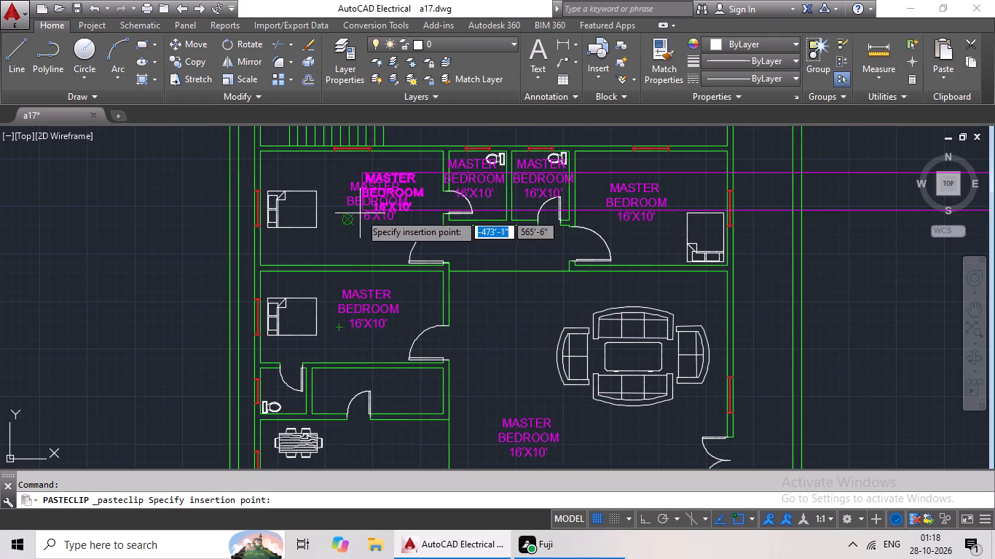
middle_drag(345, 260, 368, 194)
scroll(280, 338, up, 3)
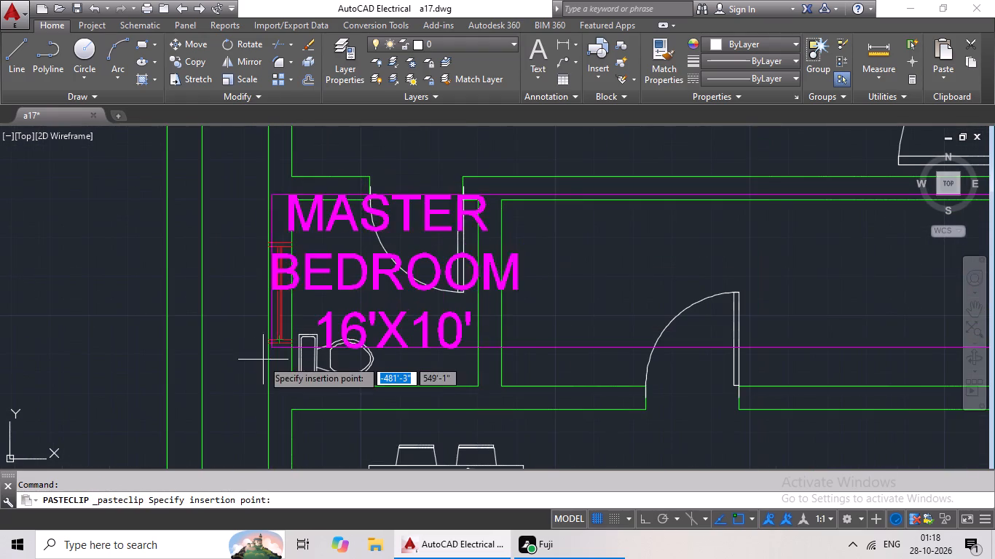
click(251, 364)
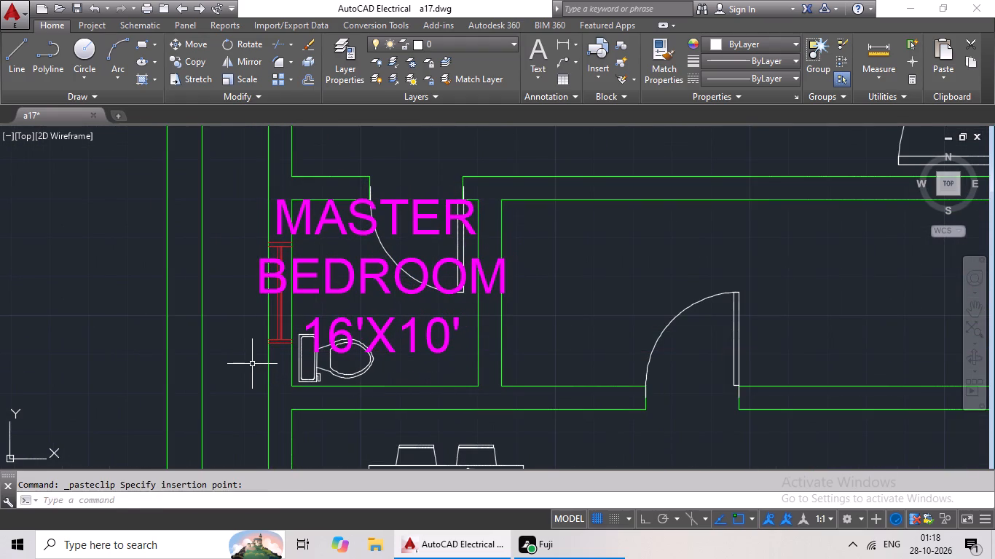
Place label copies in the narrow room beside that bathroom and in the kitchen below, right of the dining table.
key(ctrl+c)
key(ctrl+v)
scroll(530, 388, down, 1)
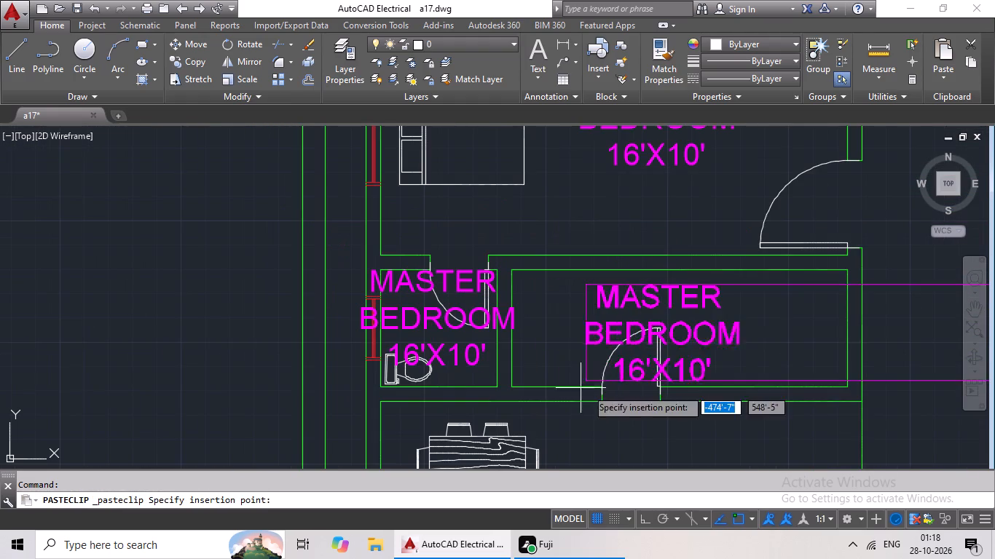
middle_drag(611, 384, 421, 349)
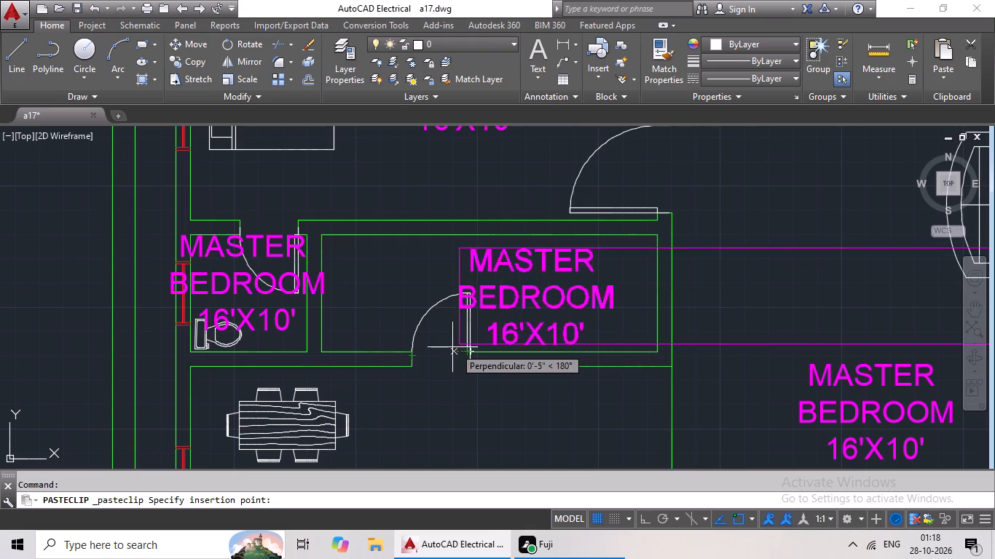
click(444, 346)
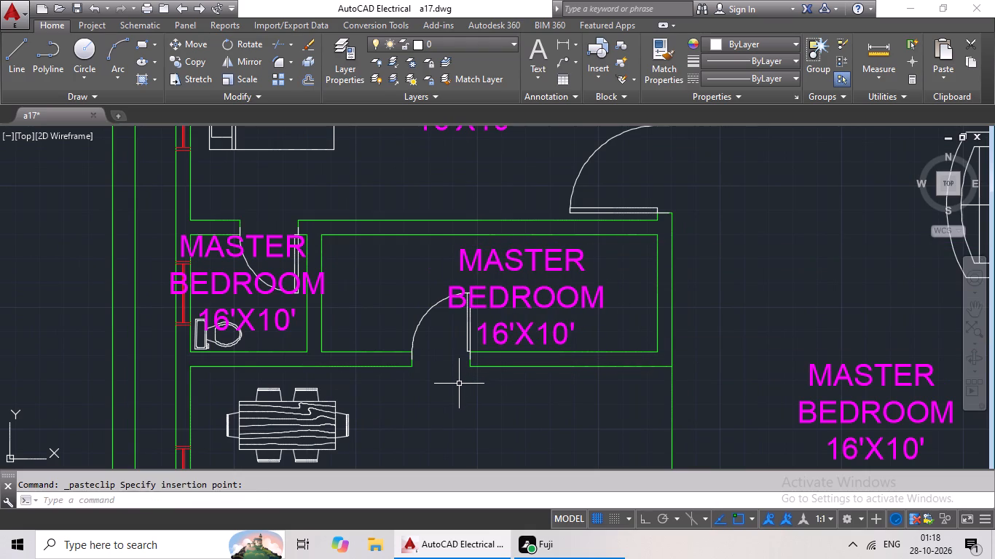
key(ctrl+c)
key(ctrl+v)
middle_drag(456, 360, 445, 235)
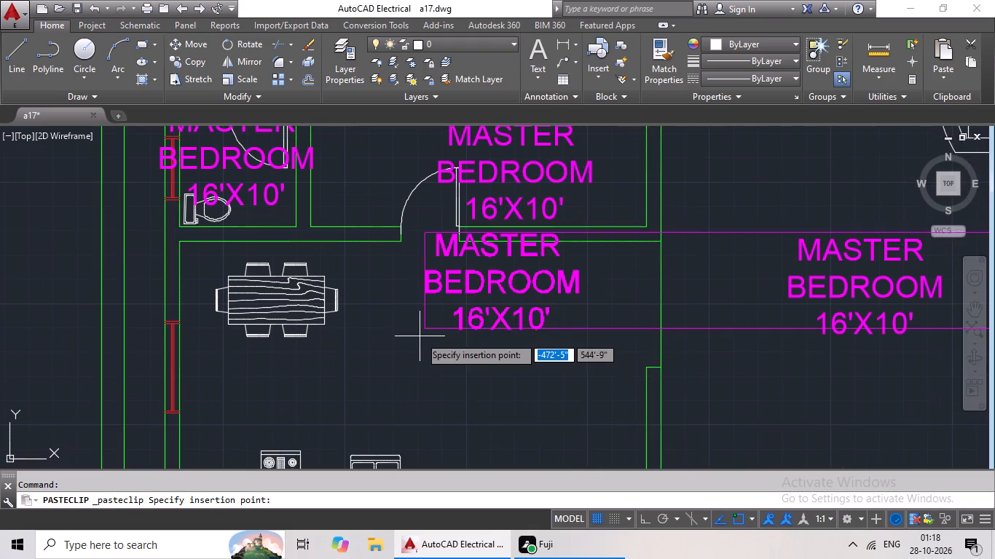
scroll(420, 336, down, 1)
click(396, 376)
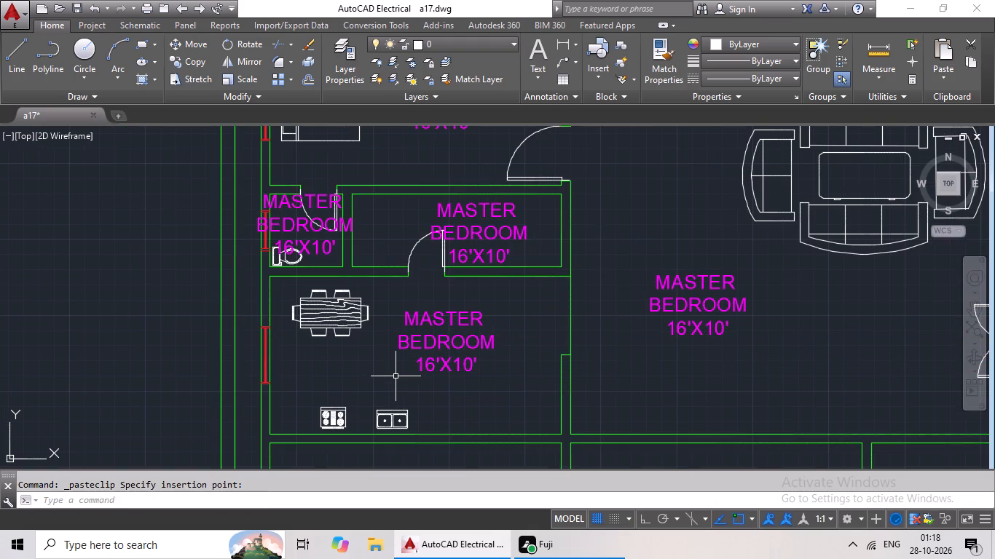
Place label copies in the two adjacent bedrooms of the row below that kitchen, right of each bed.
key(ctrl+c)
key(ctrl+v)
scroll(439, 361, down, 2)
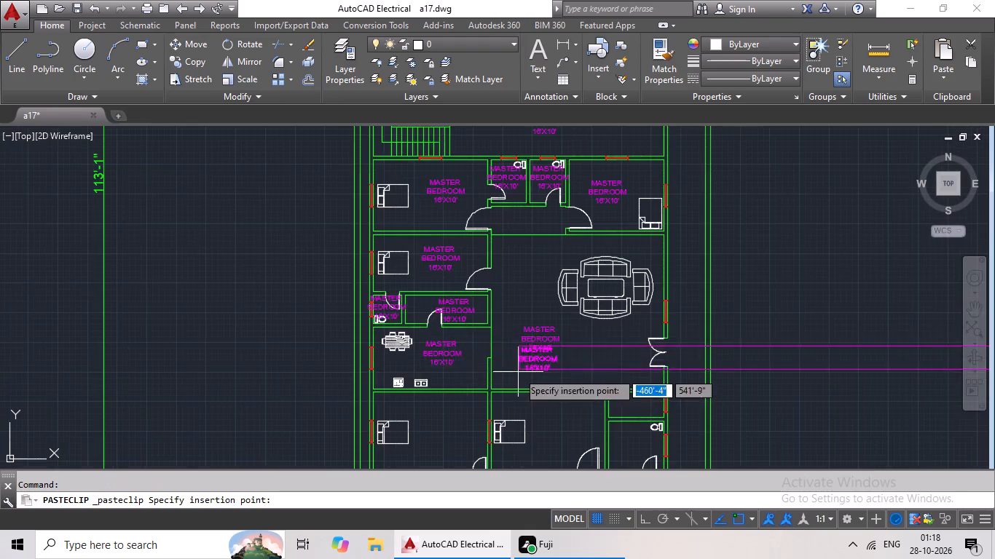
middle_drag(515, 368, 435, 199)
scroll(347, 266, up, 3)
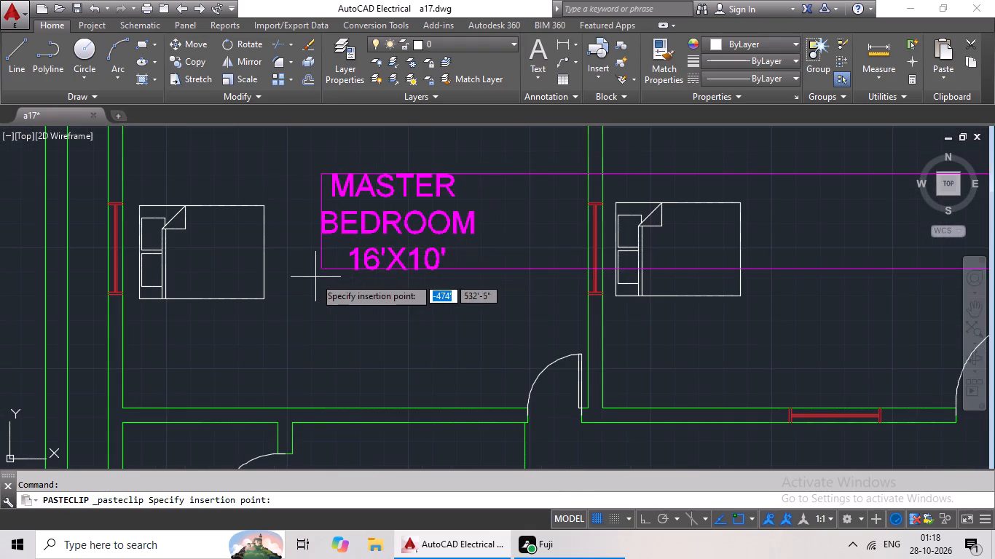
click(309, 298)
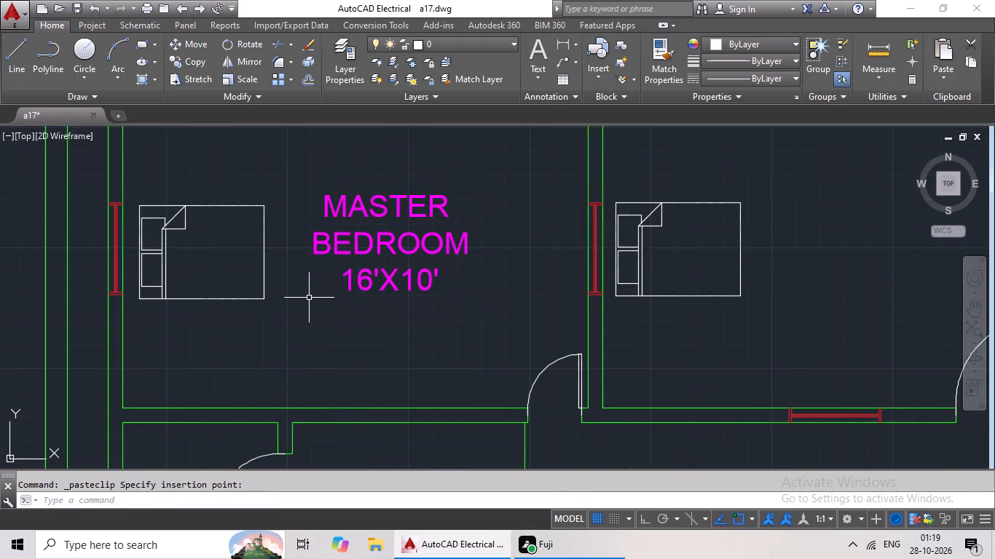
key(ctrl+c)
key(ctrl+v)
scroll(409, 293, down, 1)
middle_drag(491, 302, 327, 304)
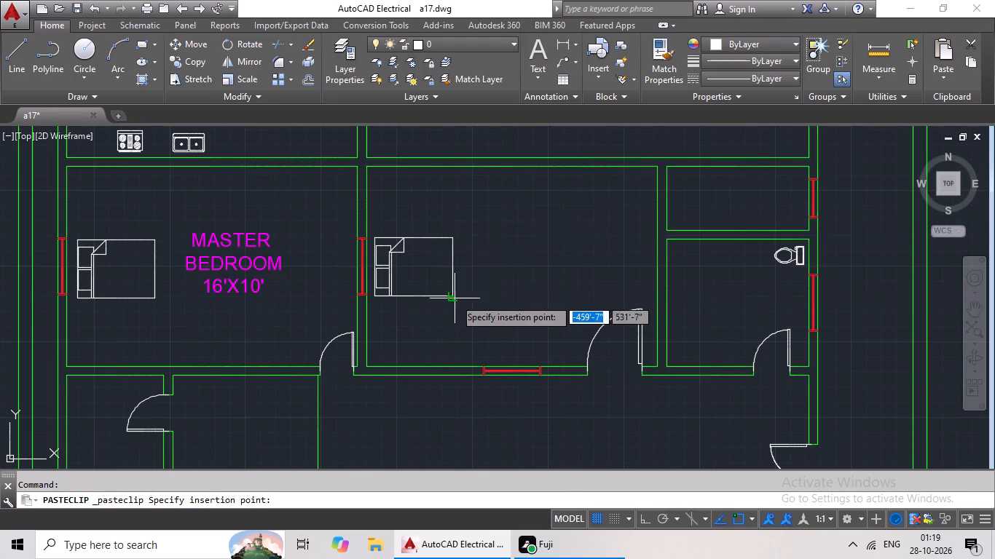
click(487, 287)
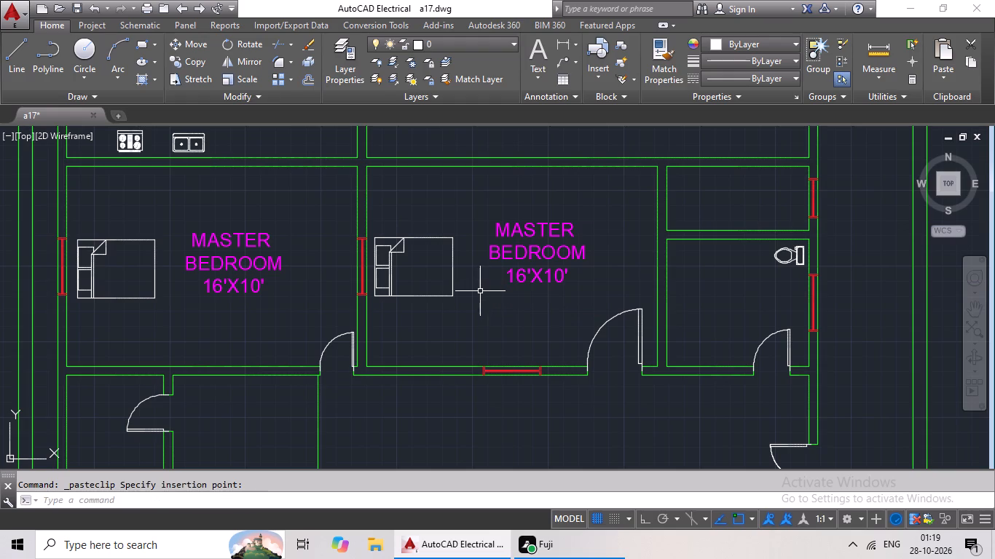
Place label copies in the small unfurnished room at the right end of the bedroom row and the bathroom below it.
key(ctrl+c)
key(ctrl+v)
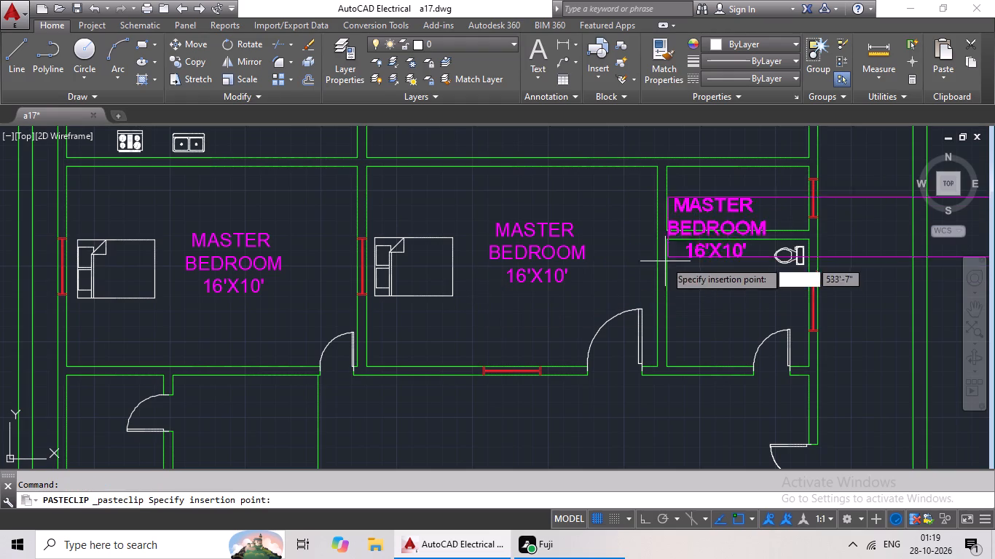
click(693, 234)
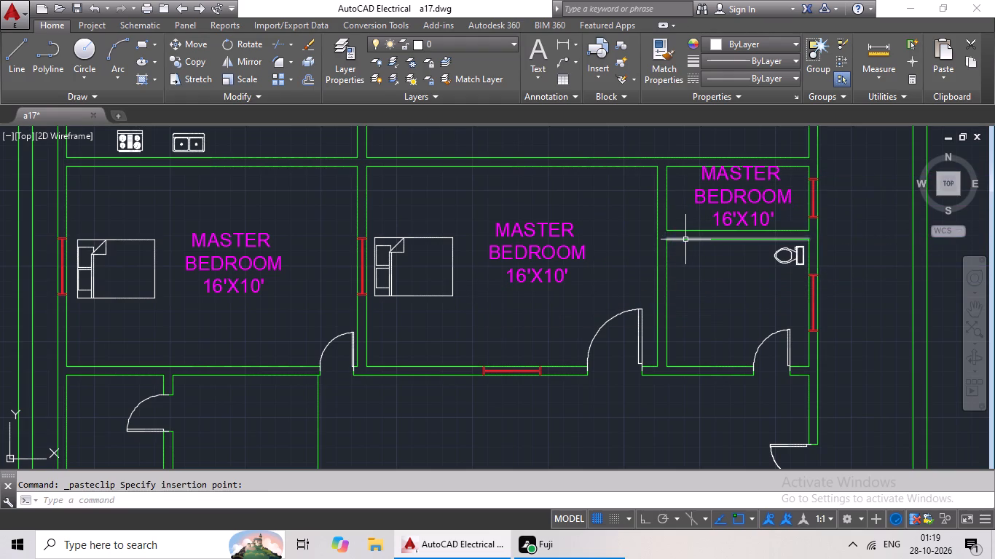
key(ctrl+c)
key(ctrl+v)
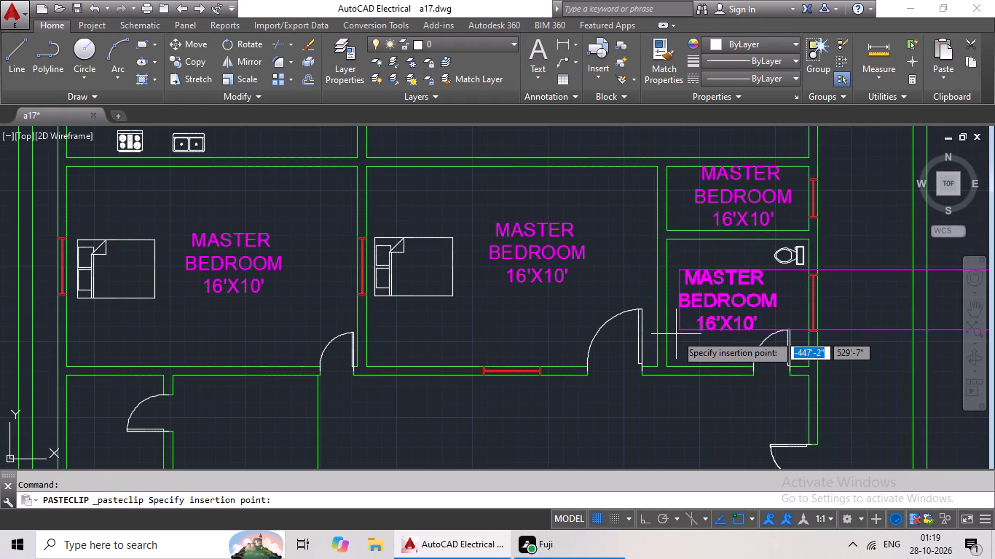
click(683, 331)
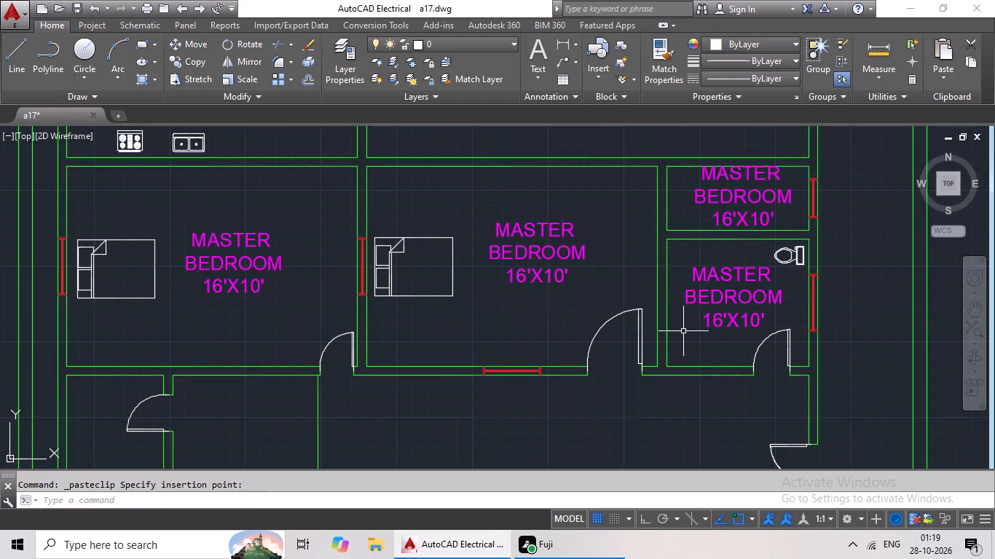
Place a copy of the label in the bottom-left bathroom of the plan, above the toilet.
key(ctrl+c)
key(ctrl+v)
scroll(683, 328, down, 1)
middle_drag(671, 335, 669, 250)
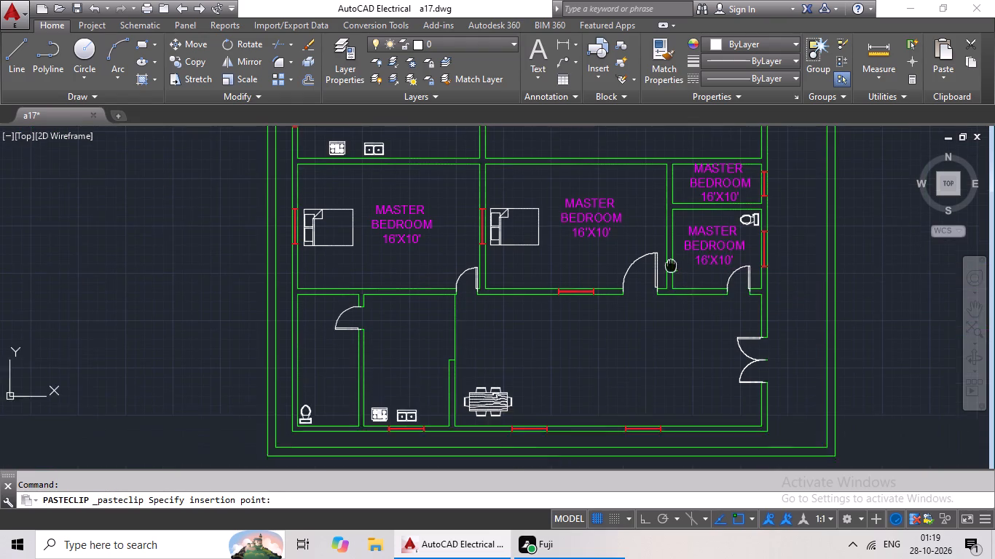
middle_drag(669, 250, 669, 249)
scroll(301, 358, up, 3)
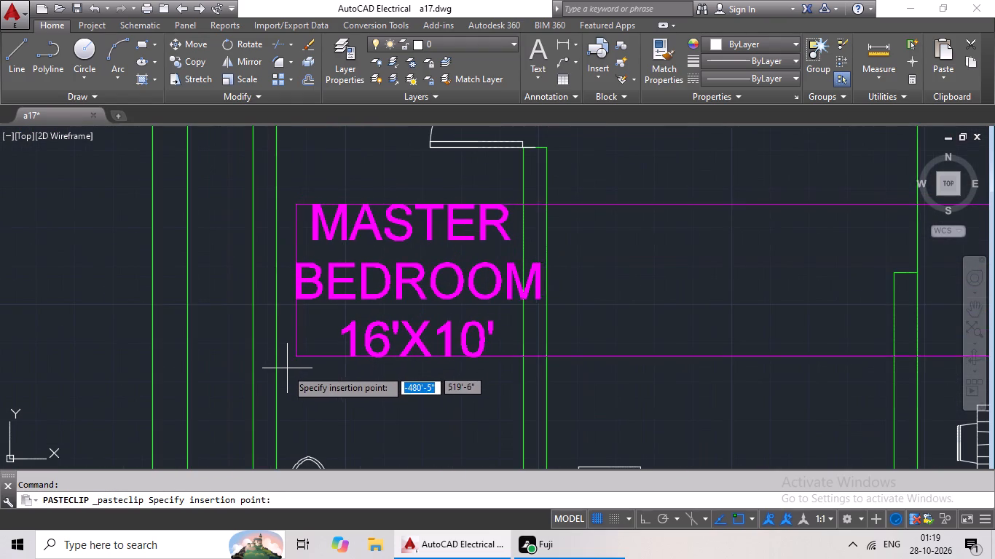
click(286, 370)
Place a copy of the label in the bottom kitchen beside the bottom-left bathroom, above the stove and sink.
key(ctrl+c)
key(ctrl+v)
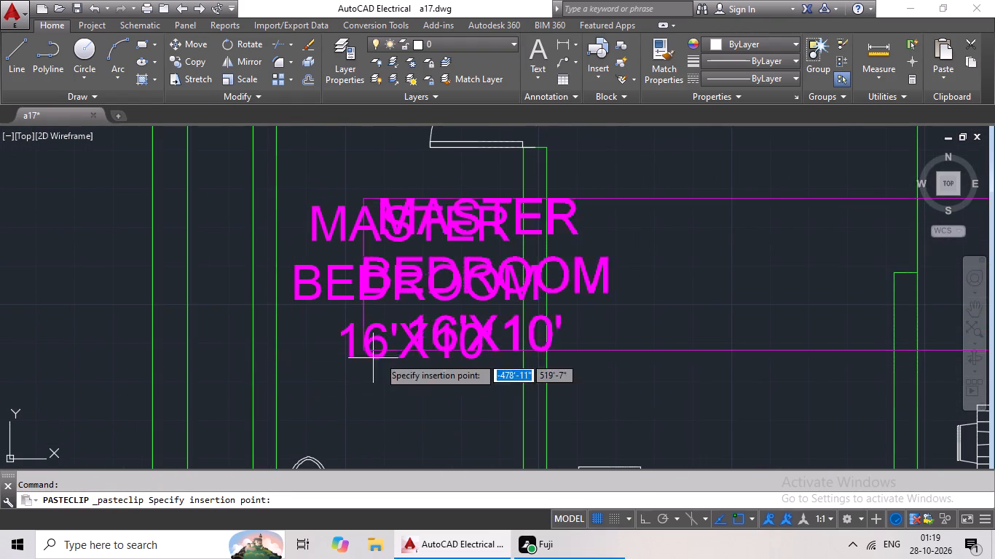
click(573, 373)
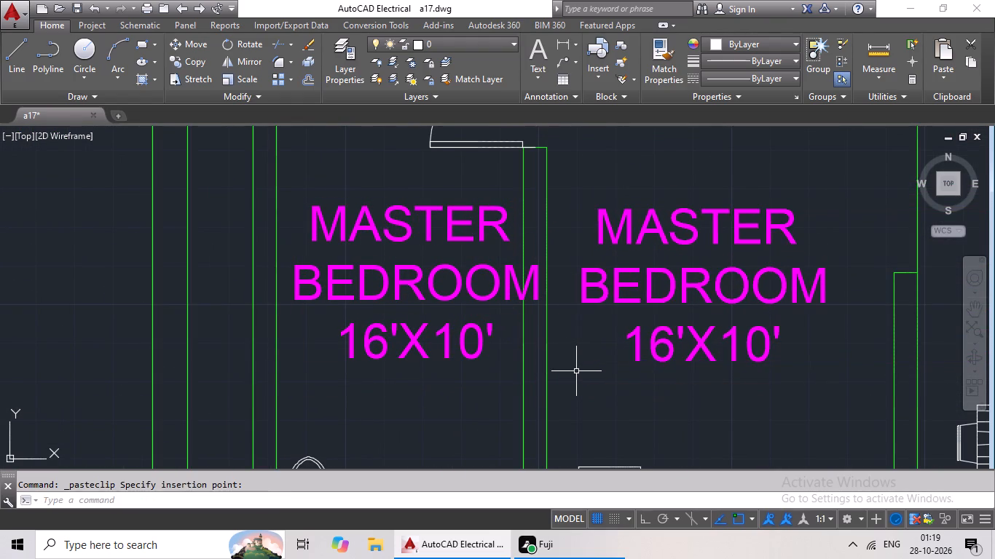
Place two label copies in the large bottom hall, one beside the dining table and one near the double door.
scroll(625, 348, down, 2)
middle_drag(691, 357, 462, 320)
middle_drag(648, 315, 363, 266)
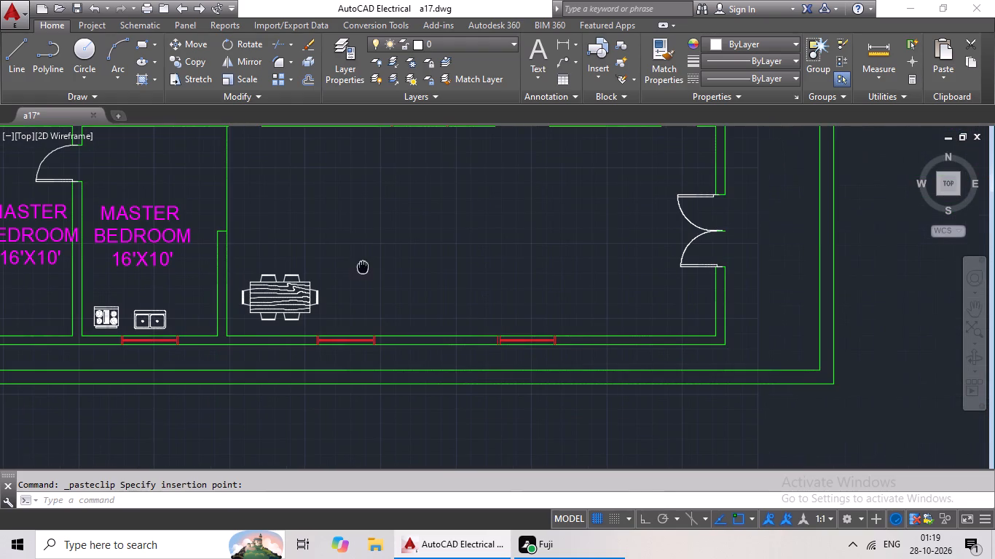
scroll(376, 273, down, 2)
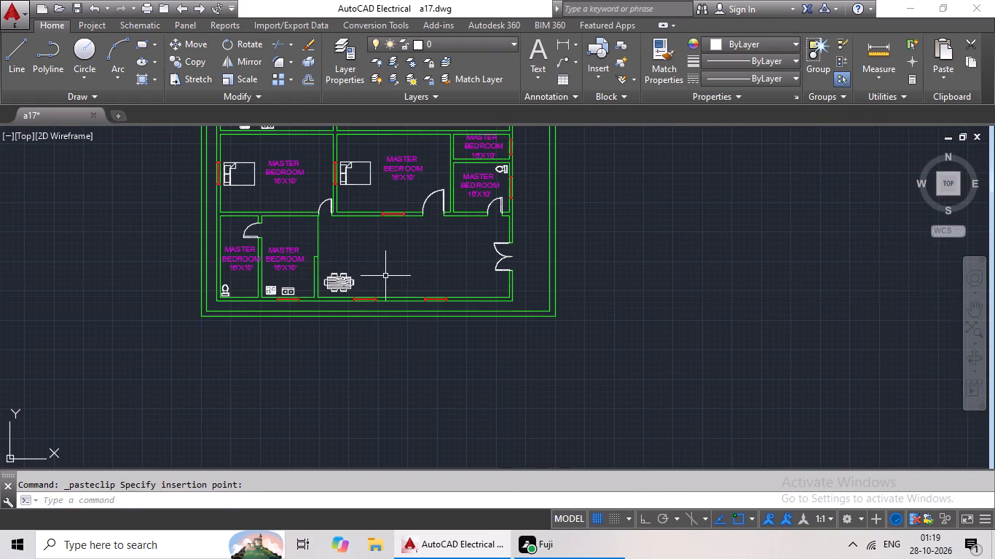
key(ctrl+c)
key(ctrl+v)
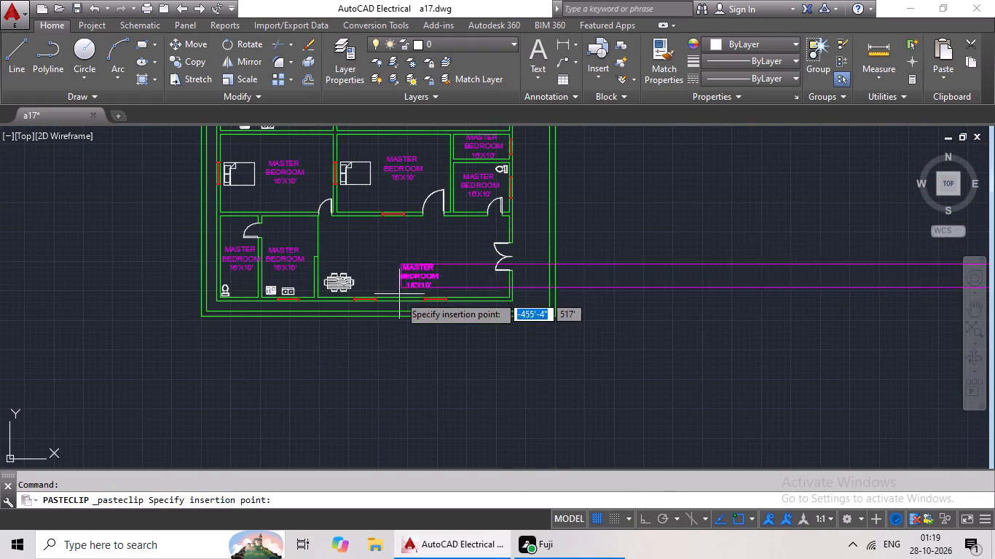
scroll(389, 284, up, 3)
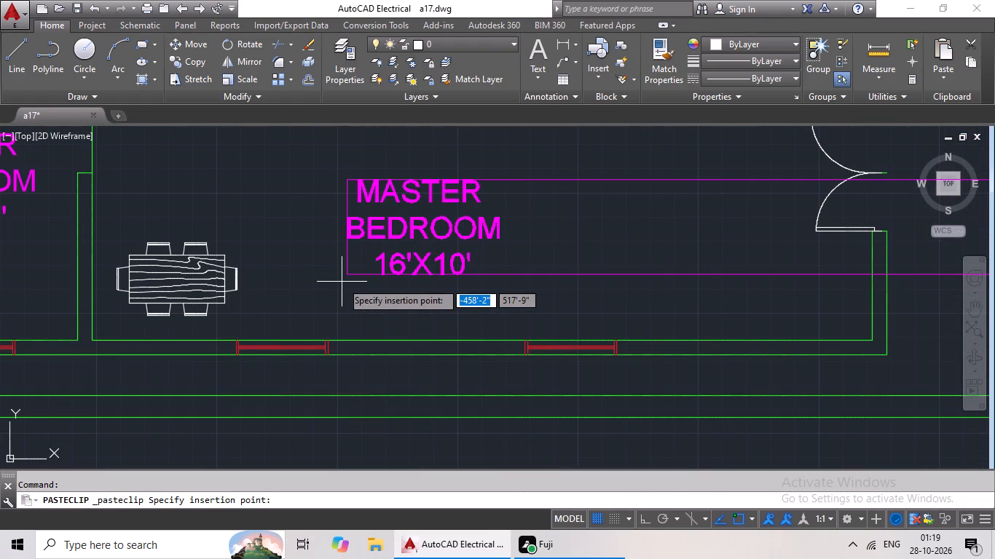
click(332, 283)
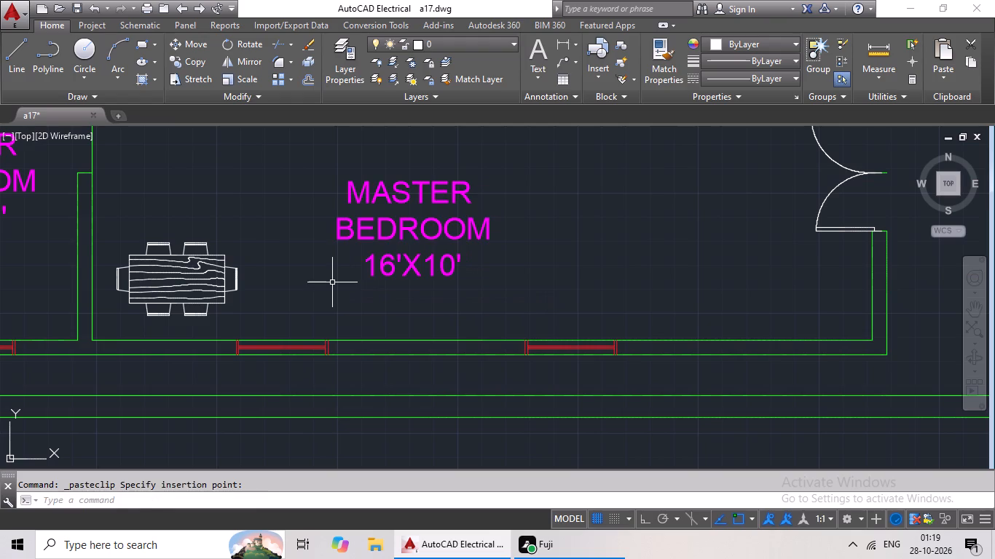
key(ctrl+c)
key(ctrl+v)
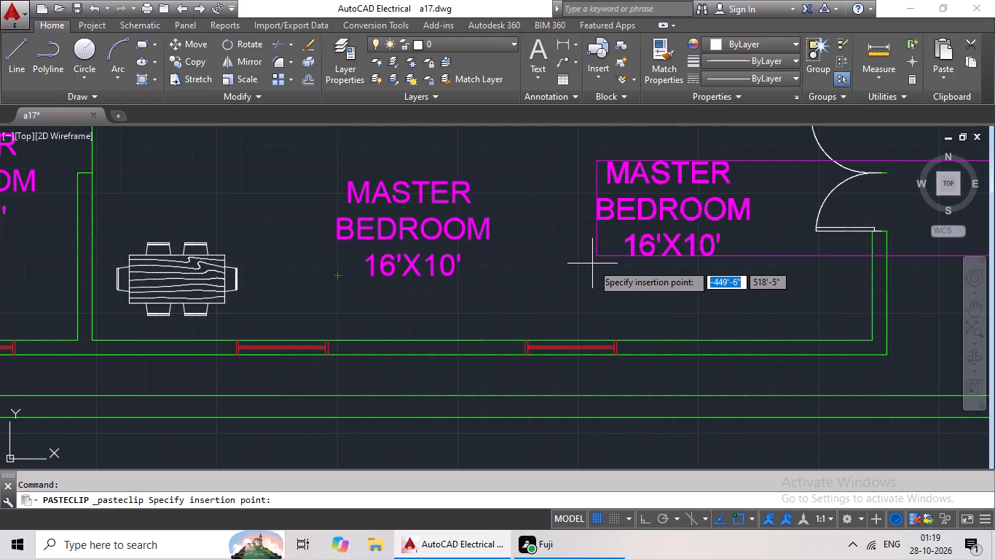
click(594, 271)
Replace the label text in the left one of the two top-row bathrooms with A.TOILET and a centred second line 5'X6'.
scroll(605, 246, down, 2)
middle_drag(602, 226, 532, 266)
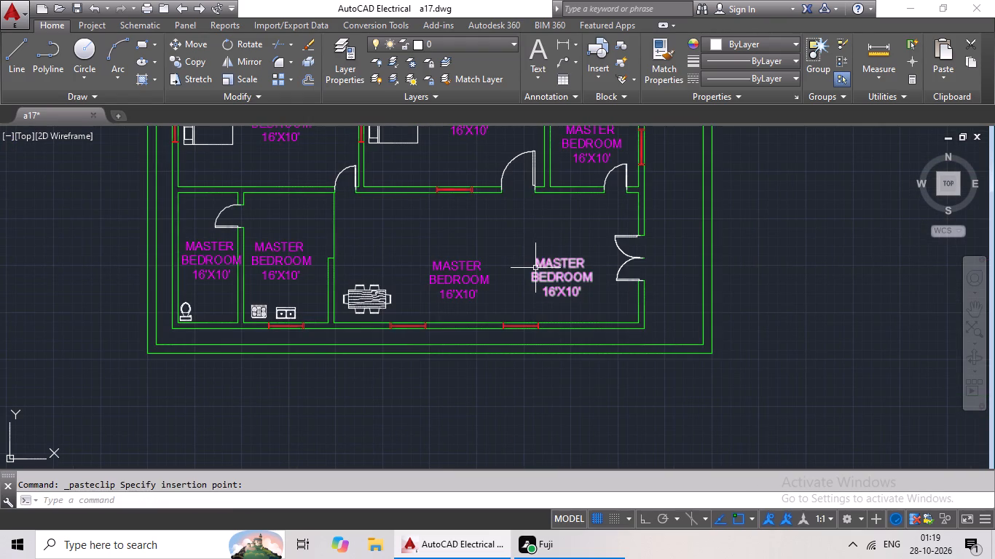
middle_drag(538, 266, 510, 333)
scroll(518, 295, down, 2)
middle_drag(497, 244, 496, 250)
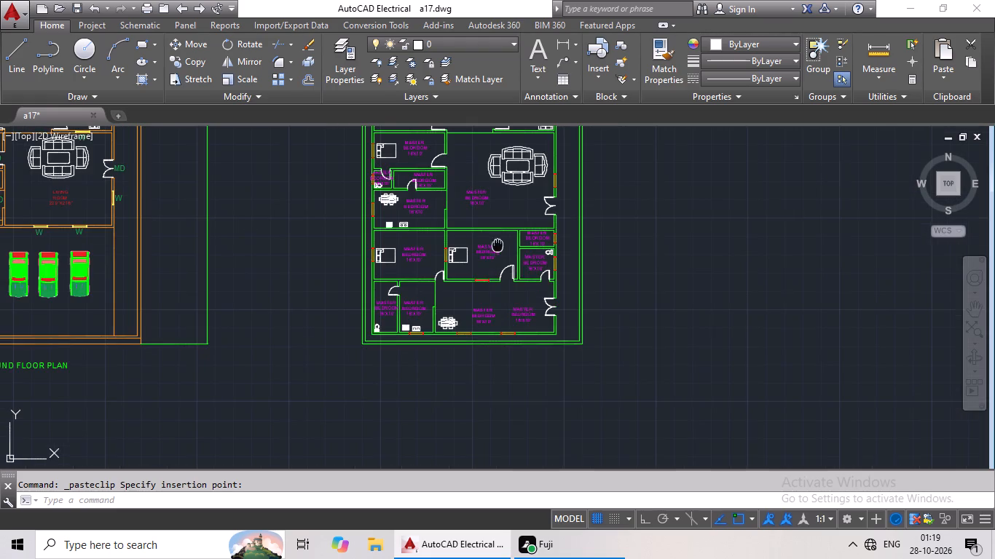
middle_drag(496, 250, 479, 333)
middle_drag(463, 189, 436, 348)
middle_drag(443, 238, 443, 359)
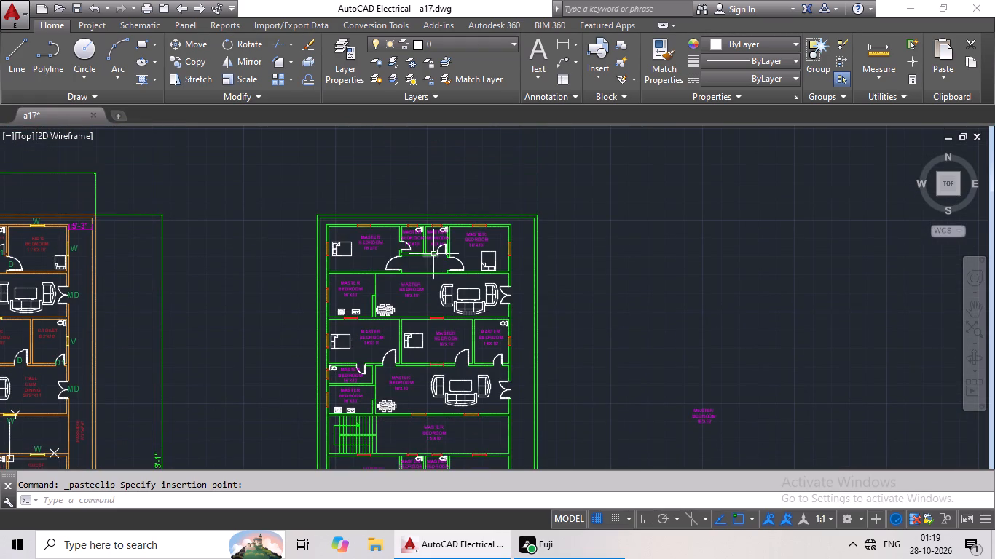
scroll(422, 235, up, 3)
middle_drag(404, 239, 401, 252)
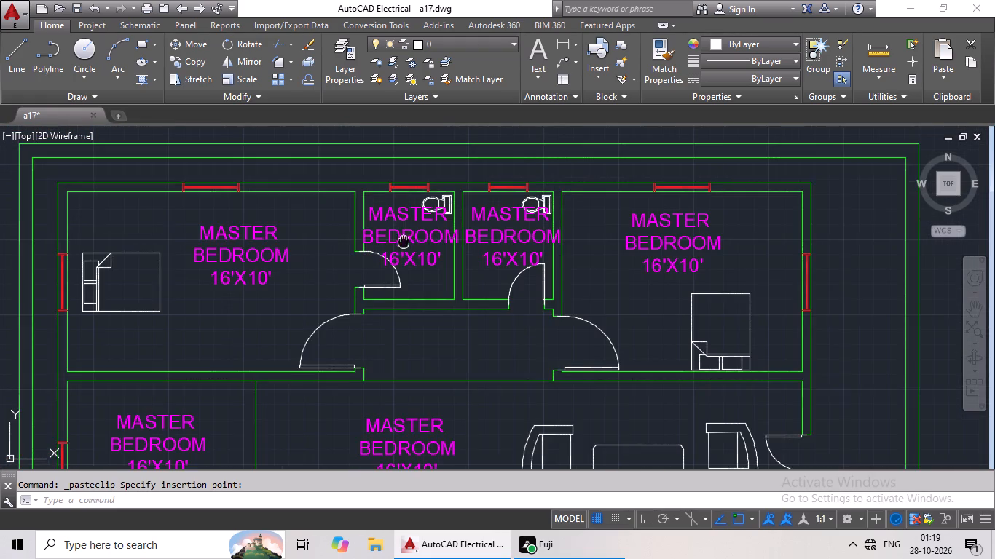
middle_drag(401, 252, 388, 321)
scroll(398, 303, up, 1)
double_click(412, 333)
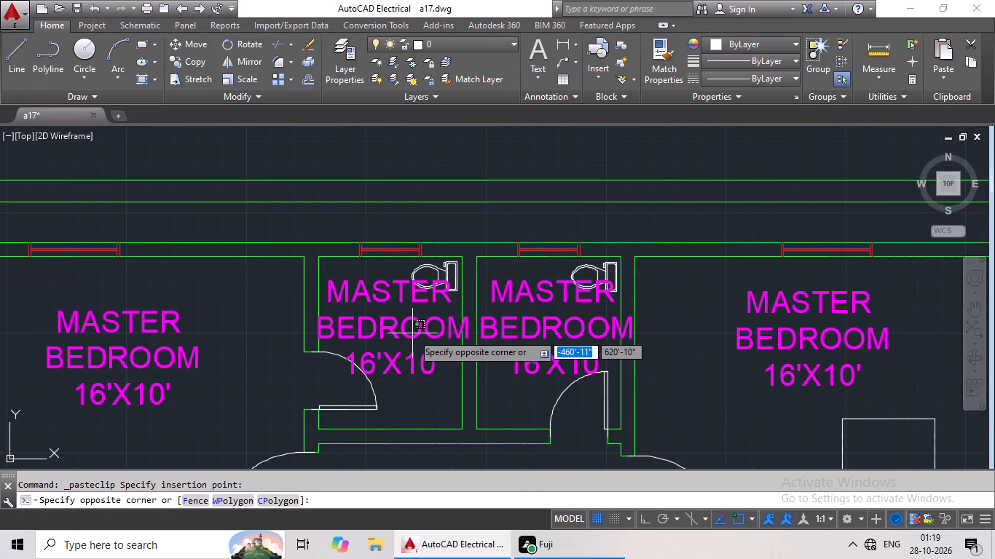
double_click(412, 337)
click(481, 367)
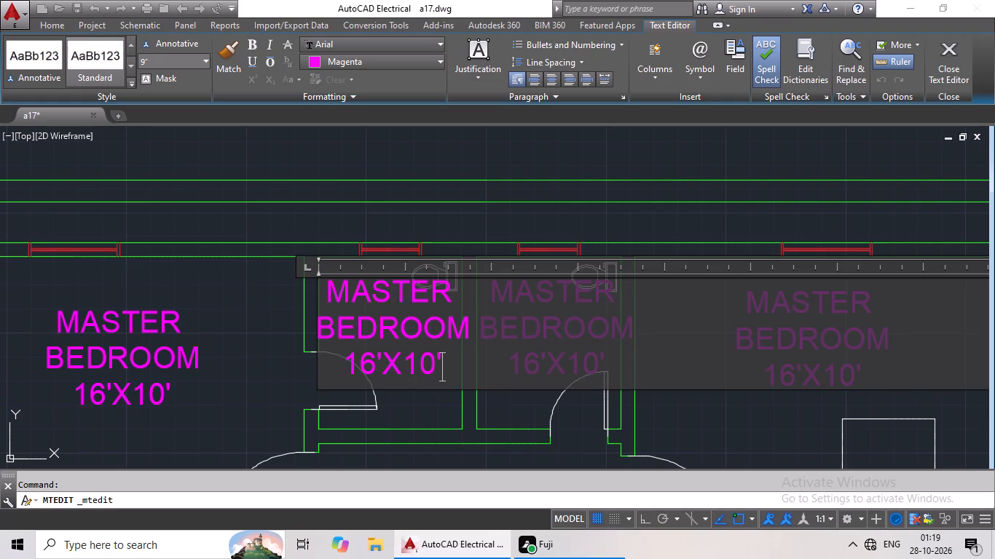
key(BackSpace)
key(BackSpace)
key(BackSpace)
key(BackSpace)
key(BackSpace)
key(BackSpace)
key(BackSpace)
key(BackSpace)
key(BackSpace)
key(BackSpace)
key(BackSpace)
key(BackSpace)
key(BackSpace)
key(BackSpace)
key(BackSpace)
key(BackSpace)
key(BackSpace)
key(BackSpace)
key(BackSpace)
key(BackSpace)
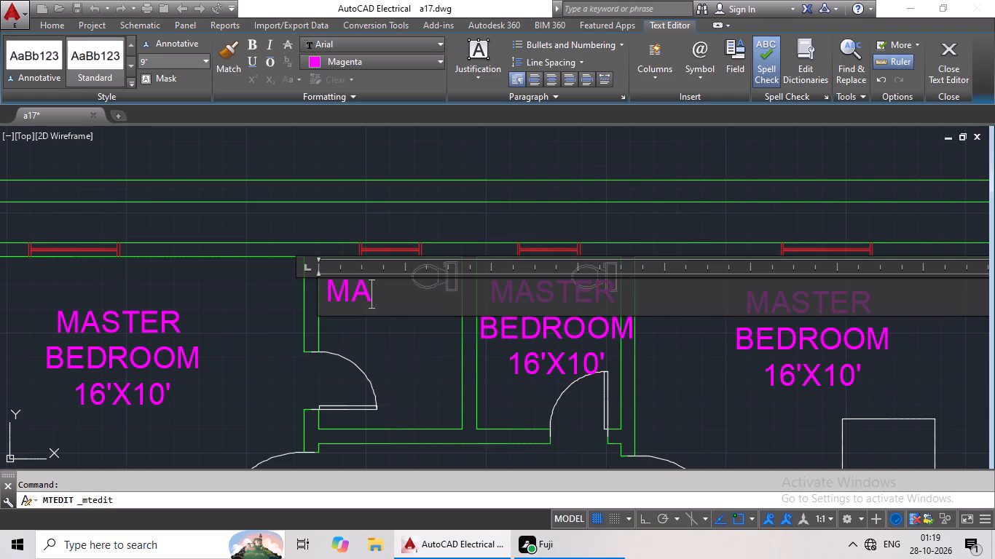
key(BackSpace)
key(BackSpace)
key(shift+a)
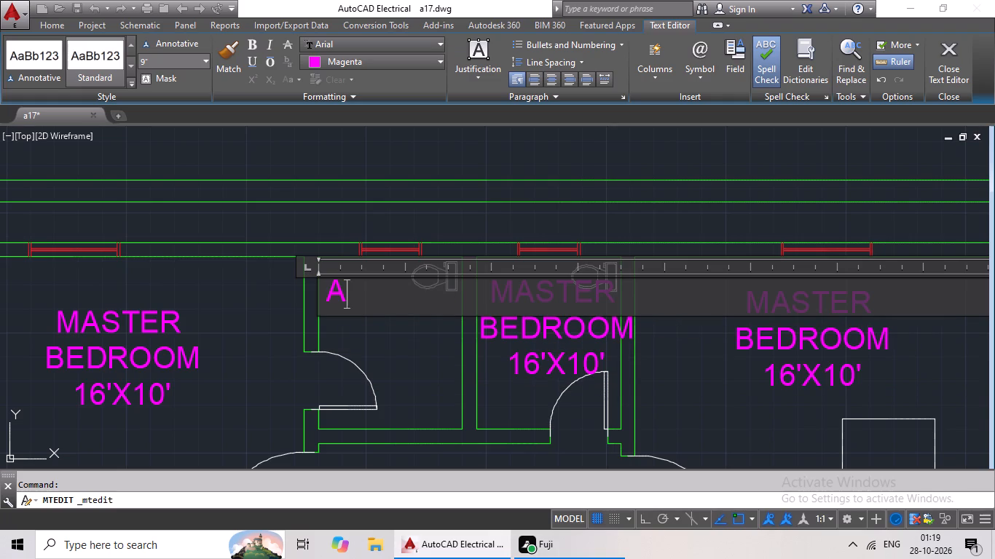
key(period)
text(TOILET)
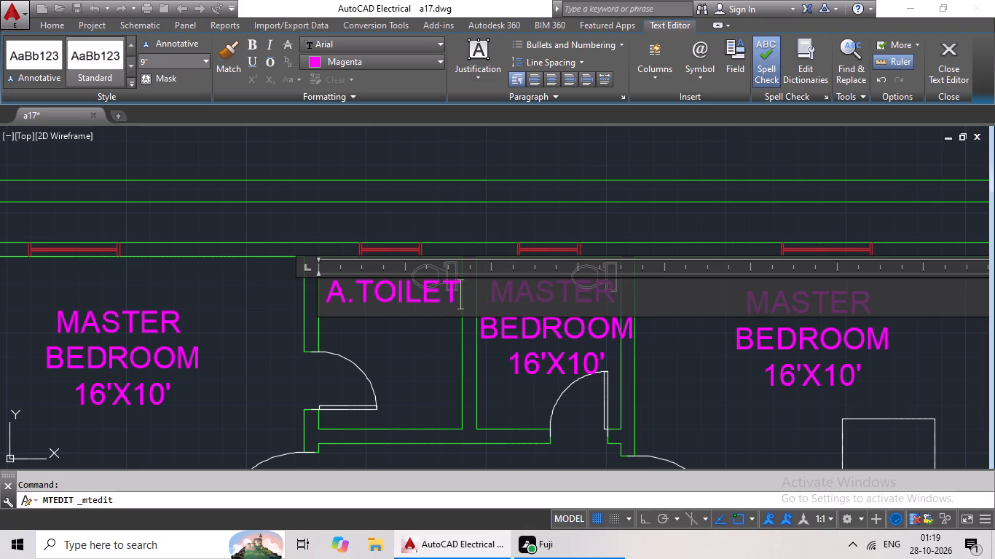
key(Return)
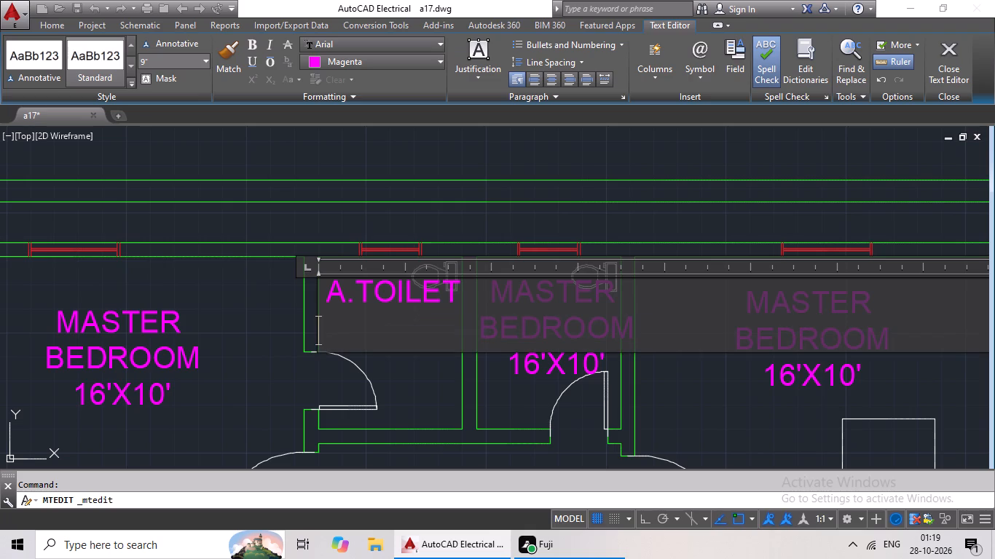
text(5'X)
key(Right)
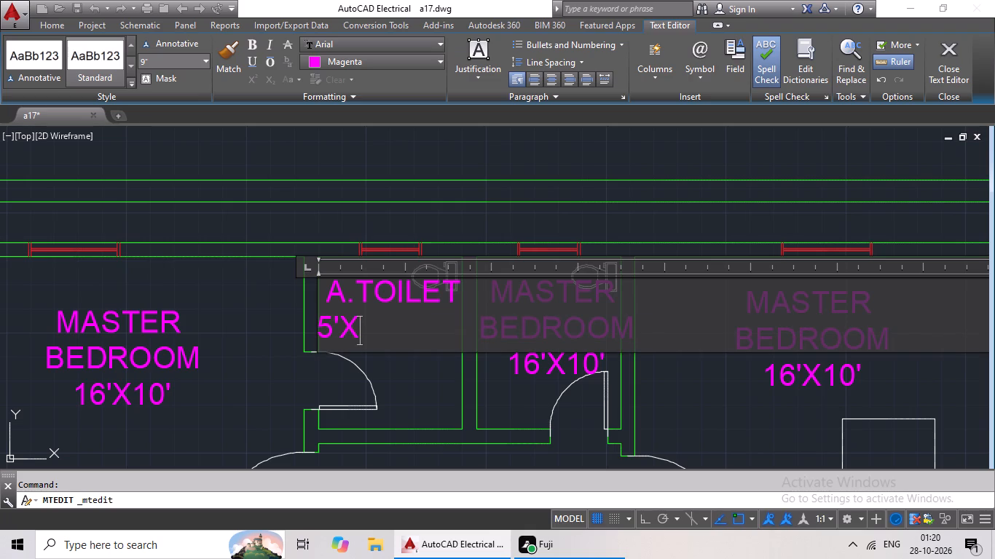
text(6')
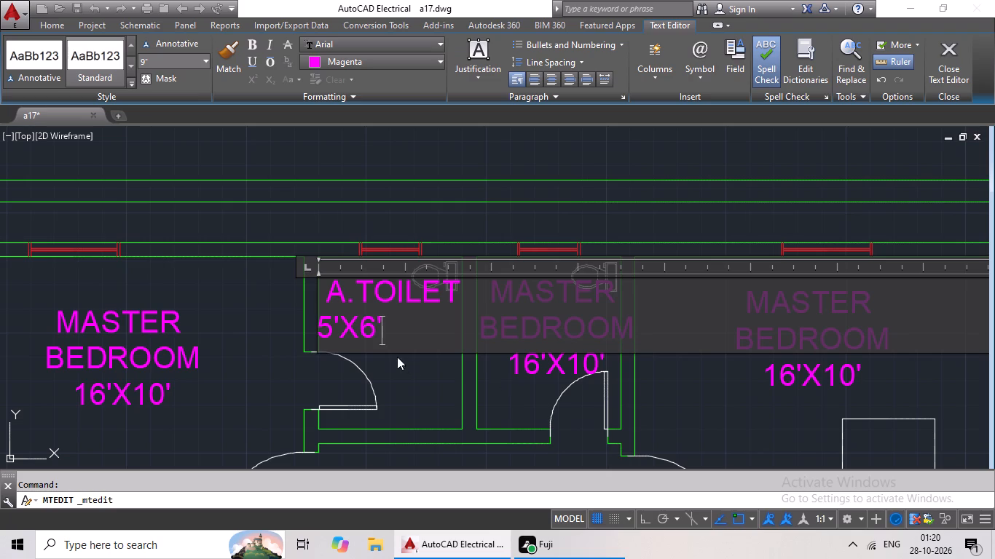
click(318, 319)
key(space)
key(space)
key(space)
key(space)
key(space)
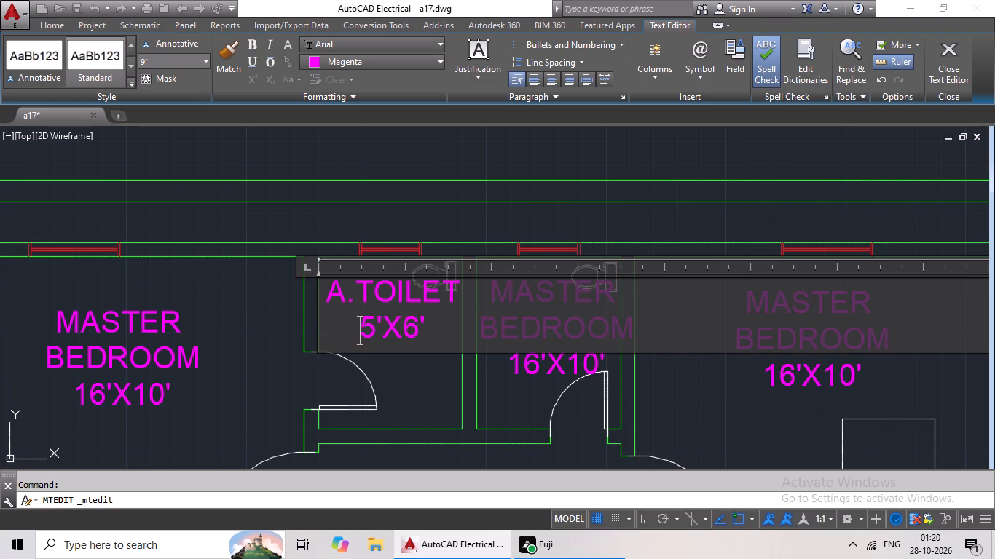
click(407, 391)
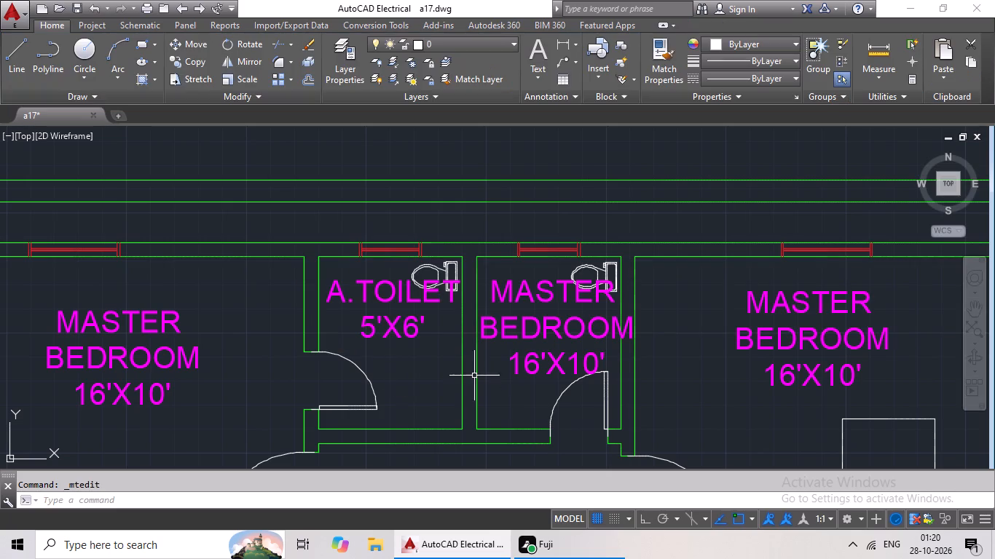
Replace the label text in the adjacent top-row bathroom with C.TOILET and a centred second line 5'X6'.
middle_drag(475, 373, 356, 393)
triple_click(404, 325)
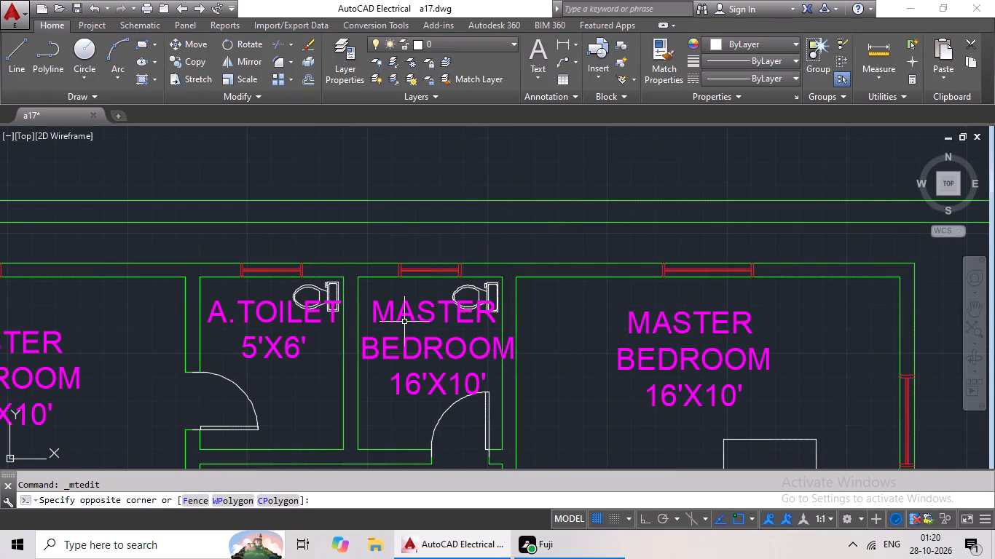
double_click(415, 308)
double_click(412, 310)
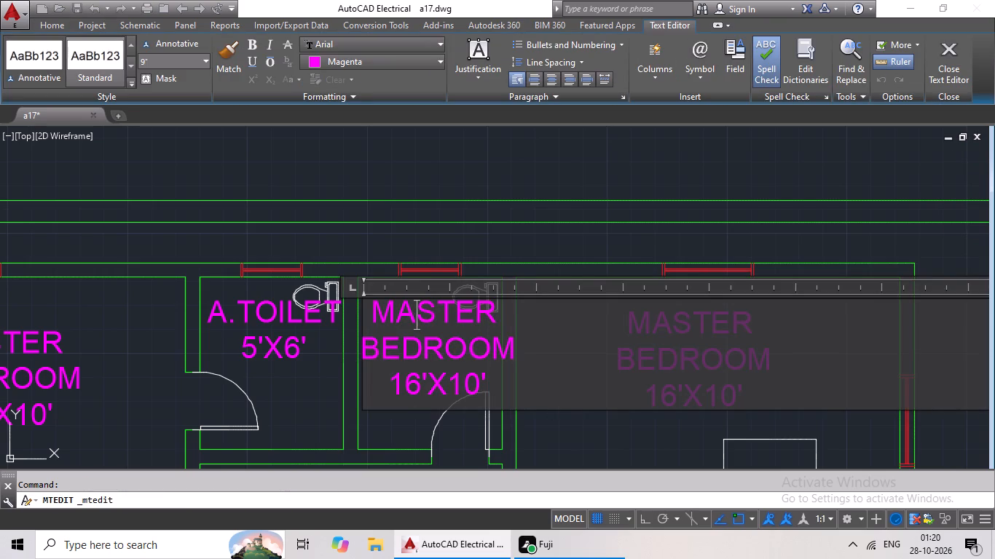
click(507, 384)
key(BackSpace)
key(BackSpace)
key(BackSpace)
key(BackSpace)
key(BackSpace)
key(BackSpace)
key(BackSpace)
key(BackSpace)
key(BackSpace)
key(BackSpace)
key(BackSpace)
key(BackSpace)
key(BackSpace)
key(BackSpace)
key(BackSpace)
key(BackSpace)
key(BackSpace)
key(BackSpace)
key(BackSpace)
key(BackSpace)
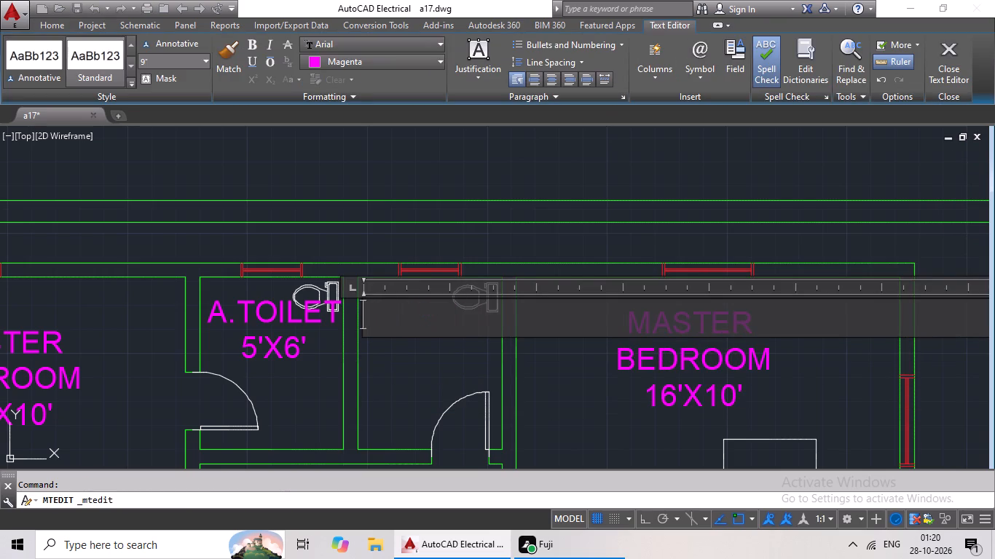
text(C.)
key(t)
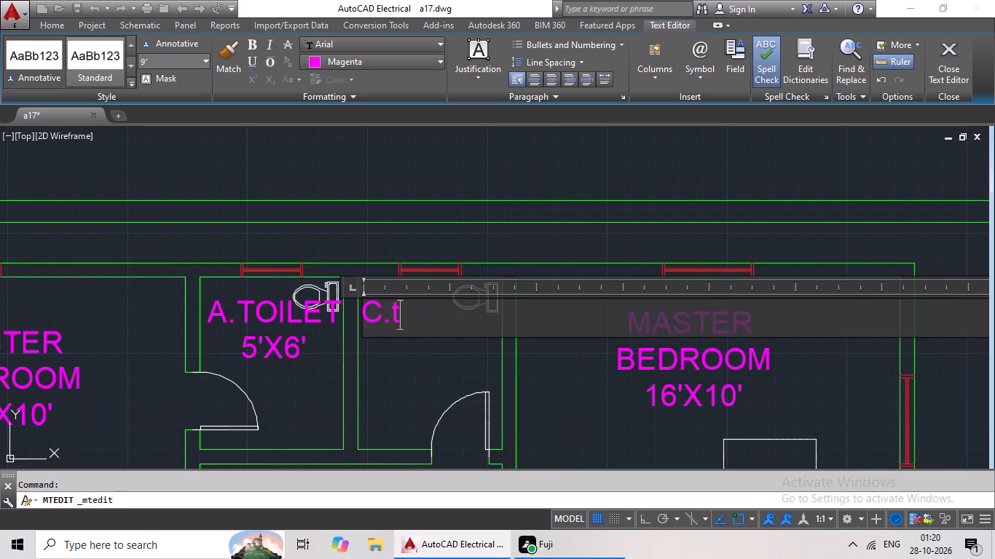
key(BackSpace)
key(shift+t)
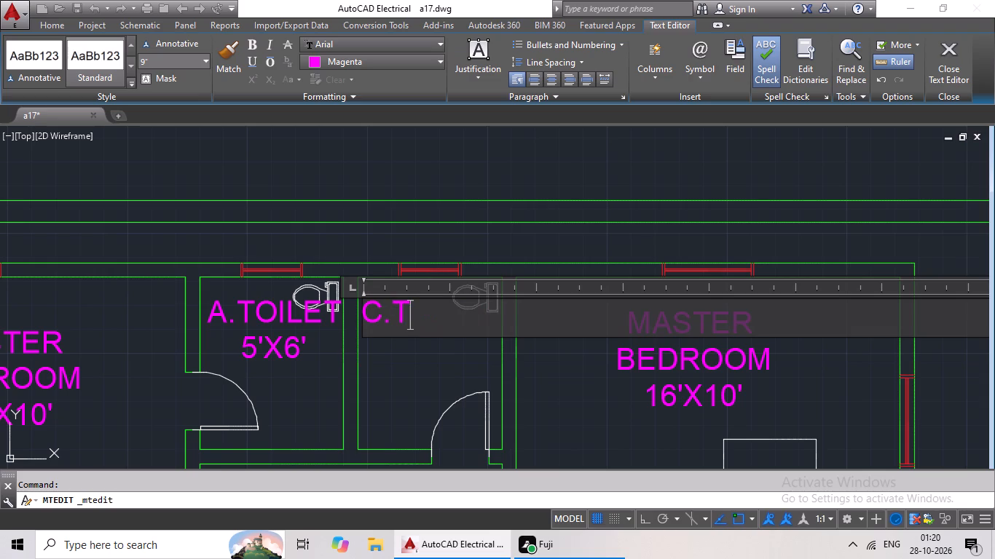
text(OILET)
key(Return)
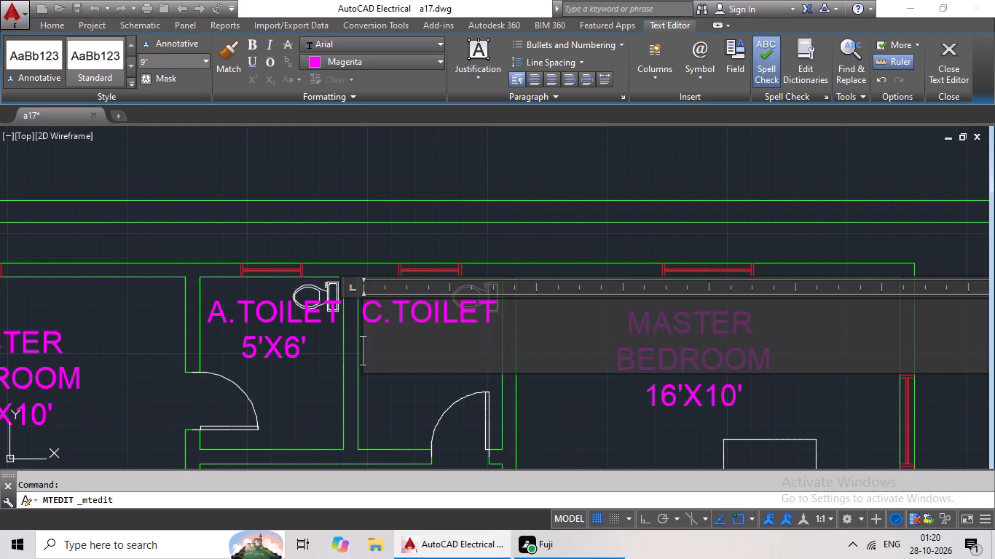
text(5'X6')
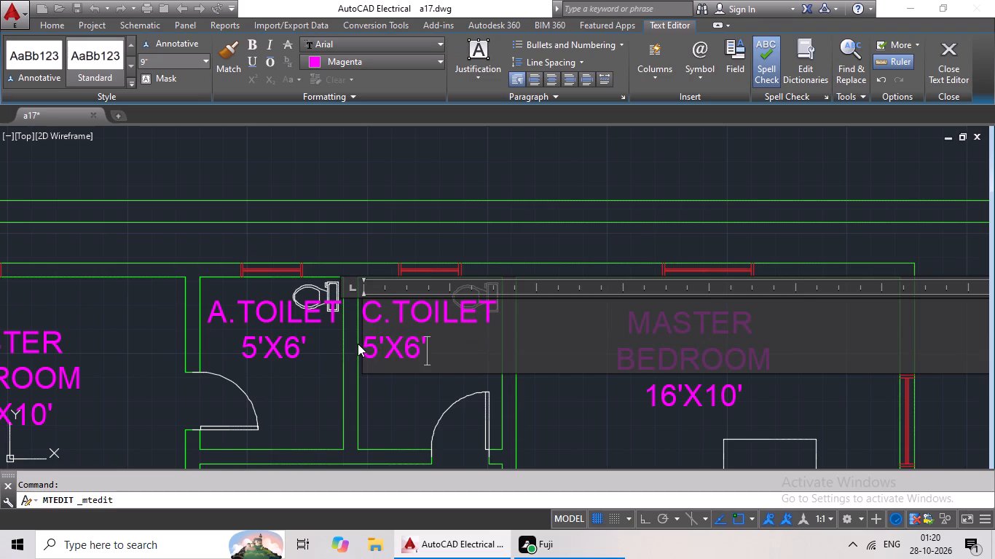
click(363, 349)
key(space)
key(space)
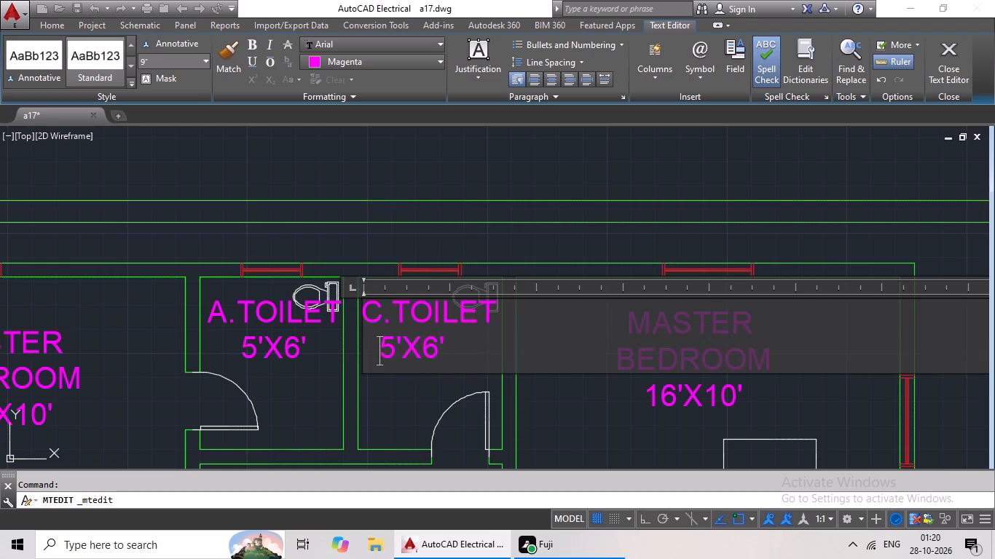
key(space)
key(space)
click(409, 405)
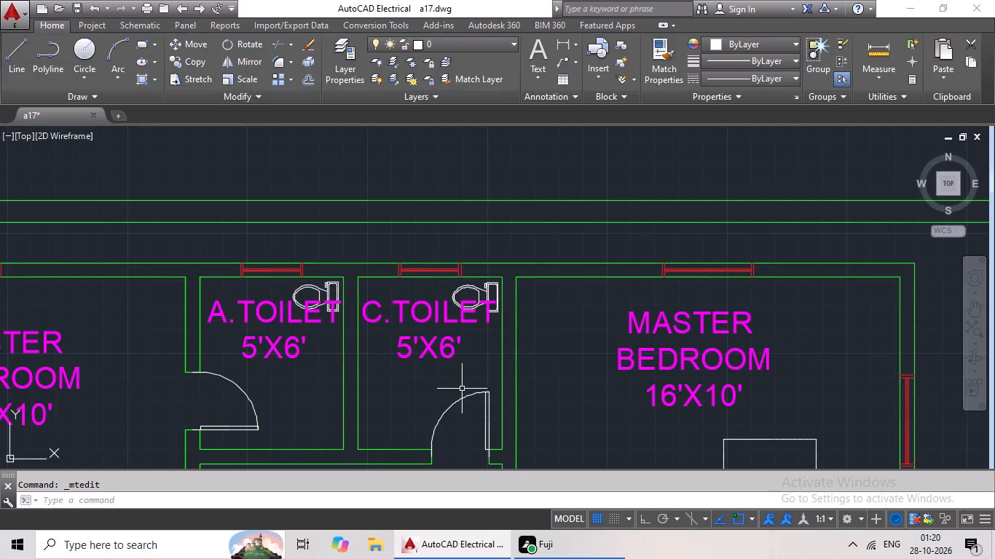
In the bedroom label beside C.TOILET, replace MASTER with KID'S and indent that line to centre it over BEDROOM.
scroll(487, 379, down, 2)
middle_drag(519, 375, 397, 339)
double_click(427, 327)
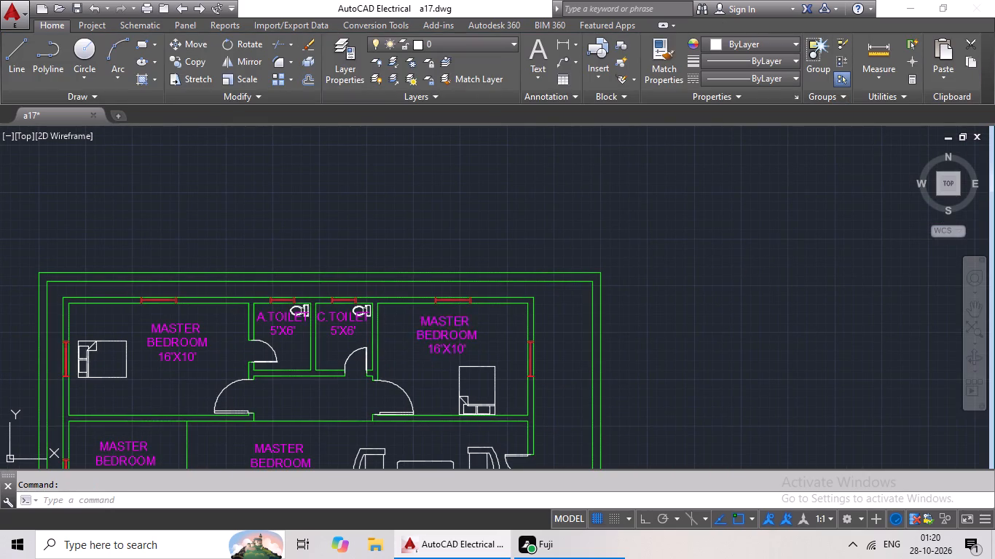
scroll(444, 350, up, 2)
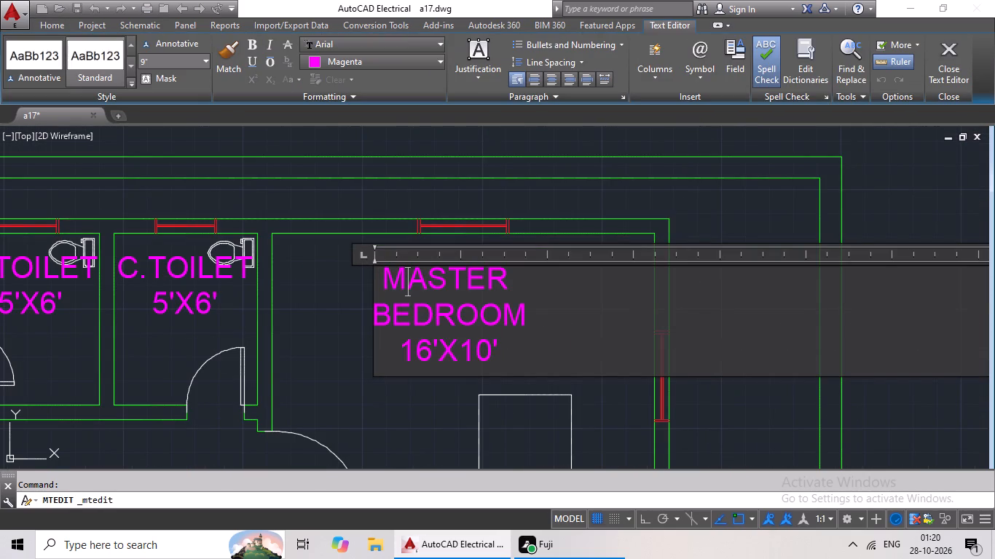
click(511, 279)
key(BackSpace)
key(BackSpace)
key(BackSpace)
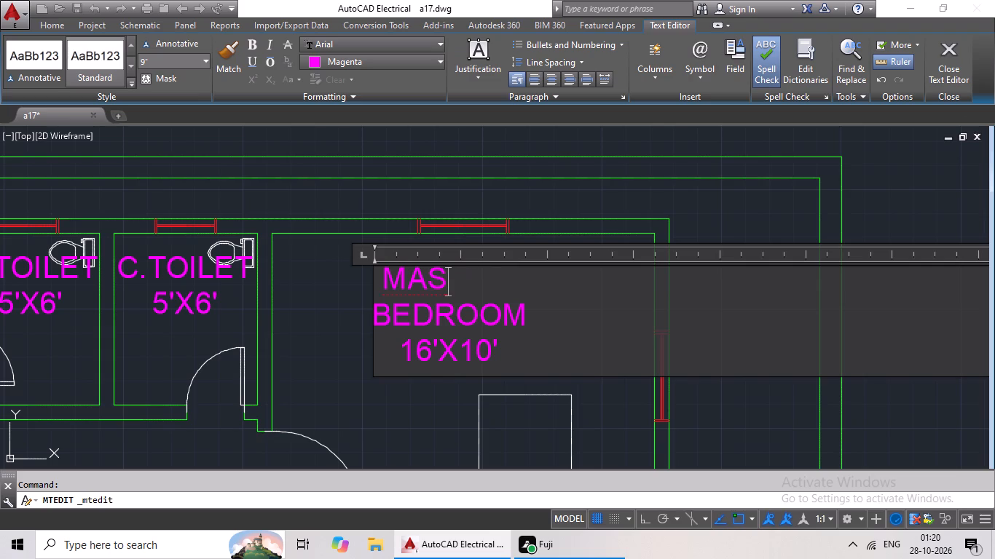
key(BackSpace)
key(BackSpace)
key(BackSpace)
text(KID)
key(apostrophe)
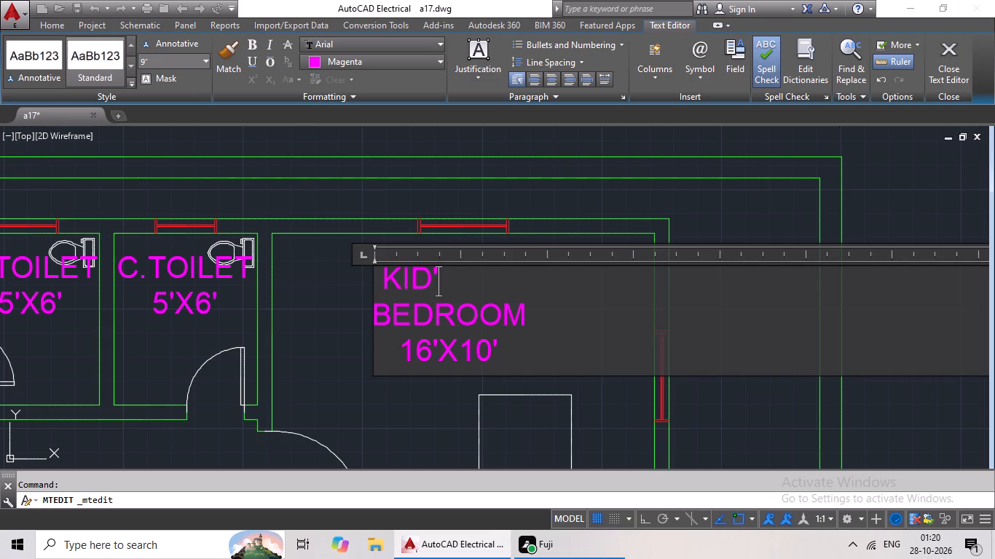
key(shift+s)
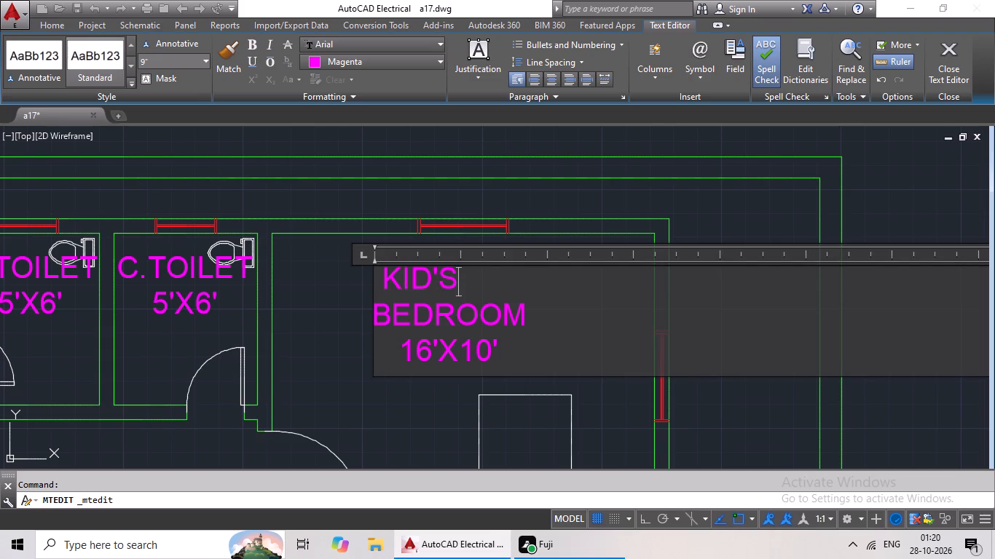
click(385, 280)
key(space)
key(space)
key(space)
key(space)
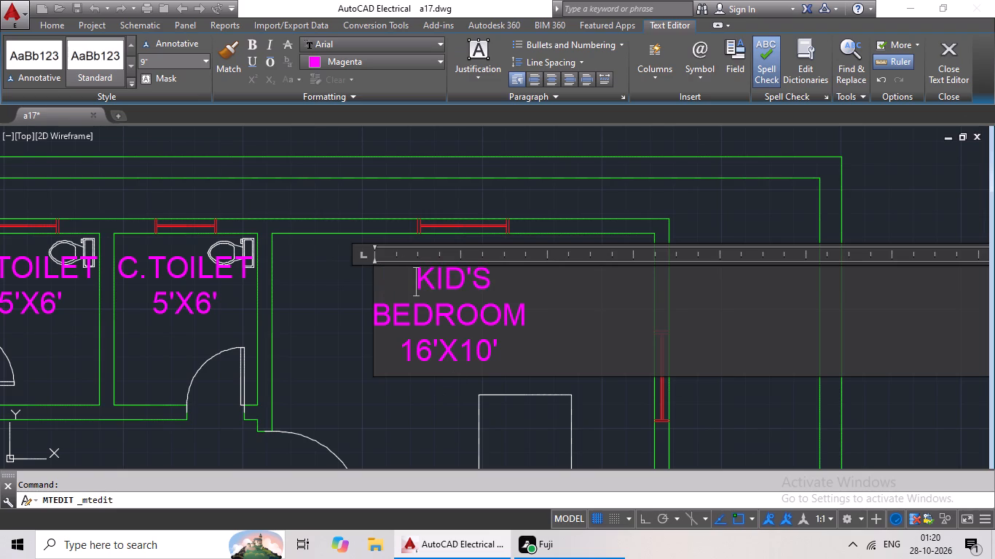
Set the size in the KID'S BEDROOM label to 11'6"X10' and indent the BEDROOM line to centre it.
click(429, 348)
key(BackSpace)
key(1)
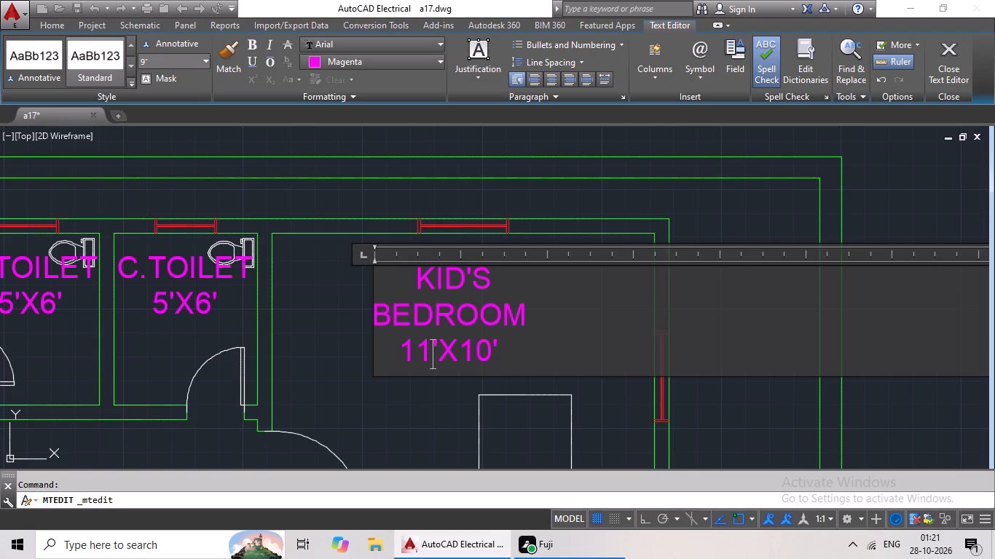
click(441, 347)
key(6)
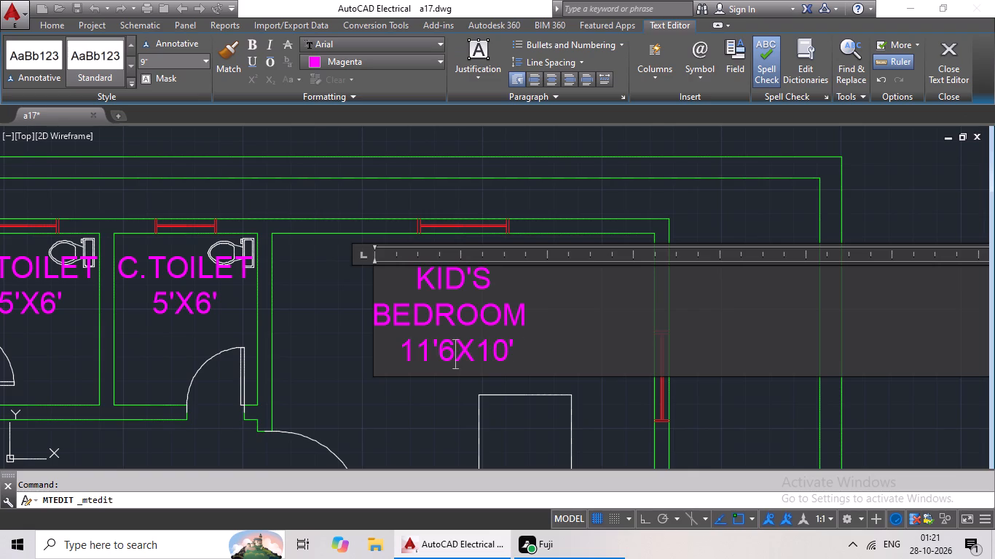
key(shift+quotedbl)
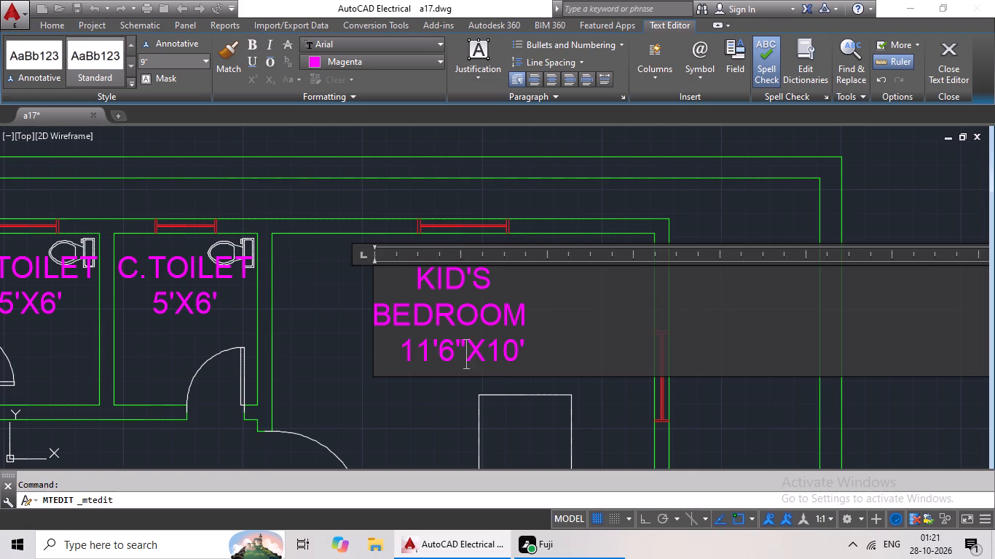
click(373, 313)
key(space)
key(space)
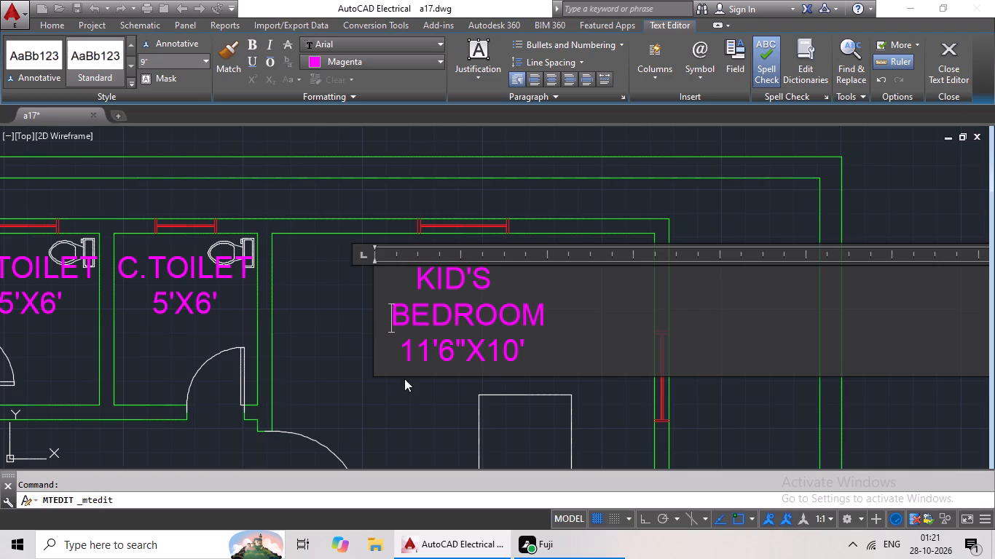
click(404, 378)
Replace the label text in the kitchen below the first master bedroom with KITCHEN and a centred second line 10'X10'.
middle_drag(451, 347, 512, 227)
scroll(465, 290, down, 2)
middle_drag(477, 288, 544, 250)
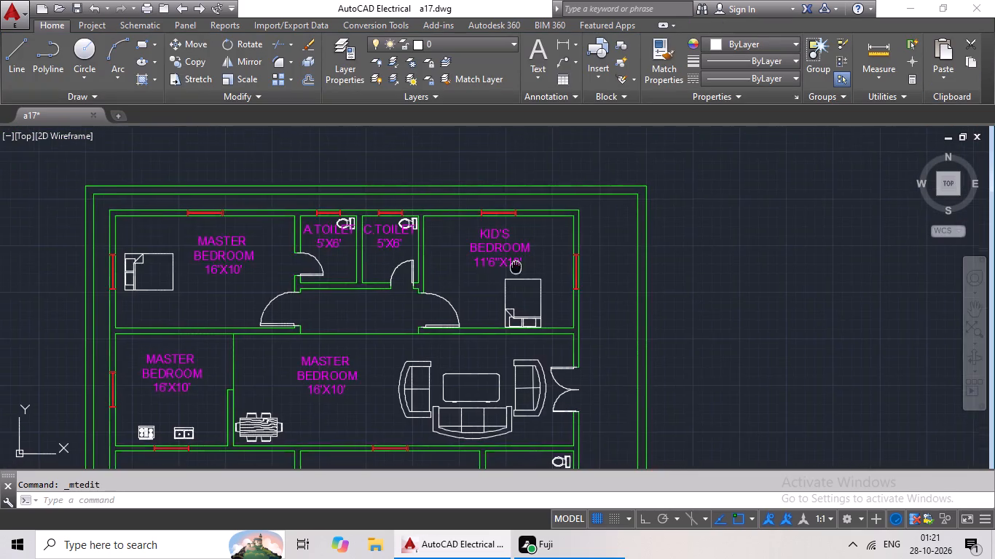
middle_drag(544, 250, 558, 239)
middle_drag(505, 274, 573, 242)
middle_drag(422, 290, 496, 253)
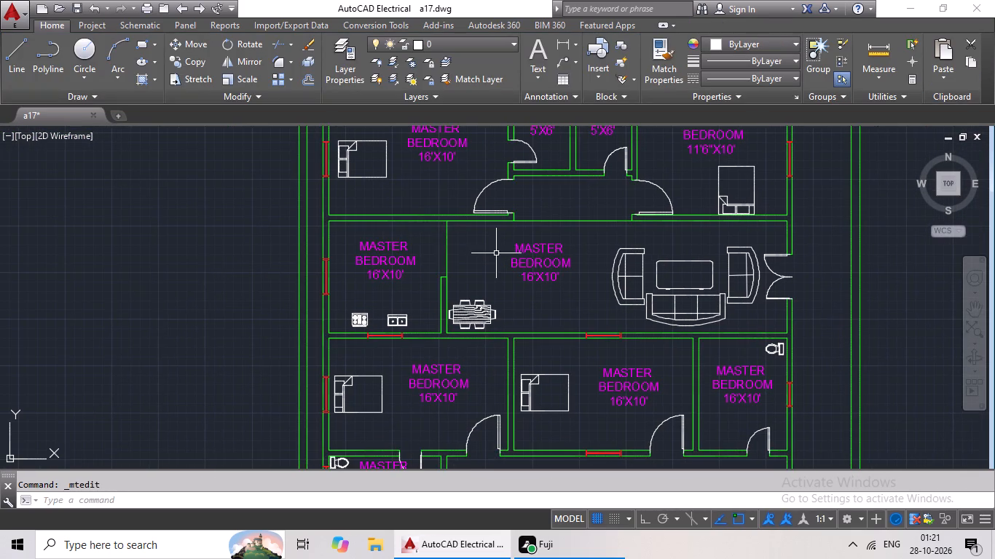
double_click(404, 257)
scroll(400, 262, up, 3)
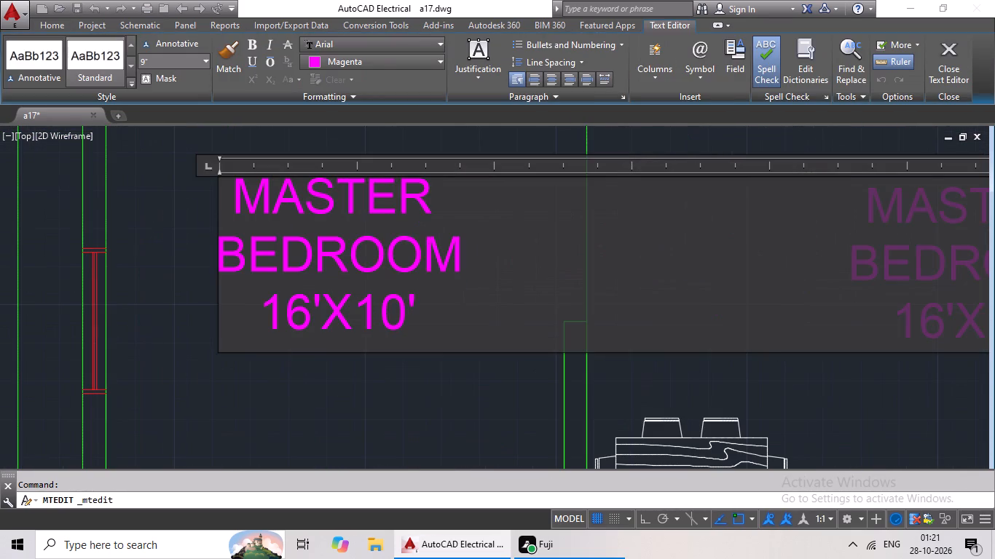
click(426, 303)
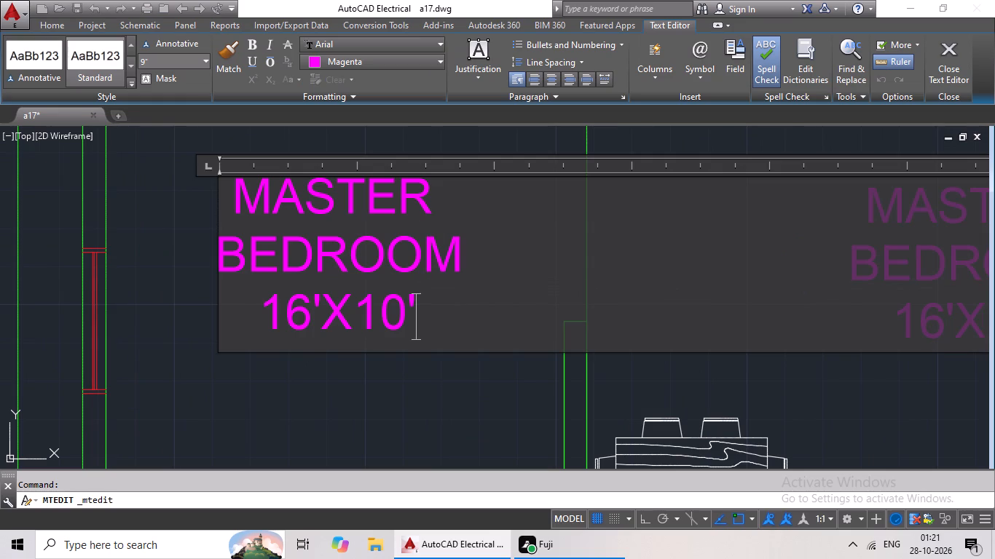
key(BackSpace)
key(BackSpace)
key(BackSpace)
key(BackSpace)
key(BackSpace)
key(BackSpace)
key(BackSpace)
key(BackSpace)
key(BackSpace)
key(BackSpace)
key(BackSpace)
key(BackSpace)
key(BackSpace)
key(BackSpace)
key(BackSpace)
key(BackSpace)
key(BackSpace)
key(BackSpace)
key(BackSpace)
key(BackSpace)
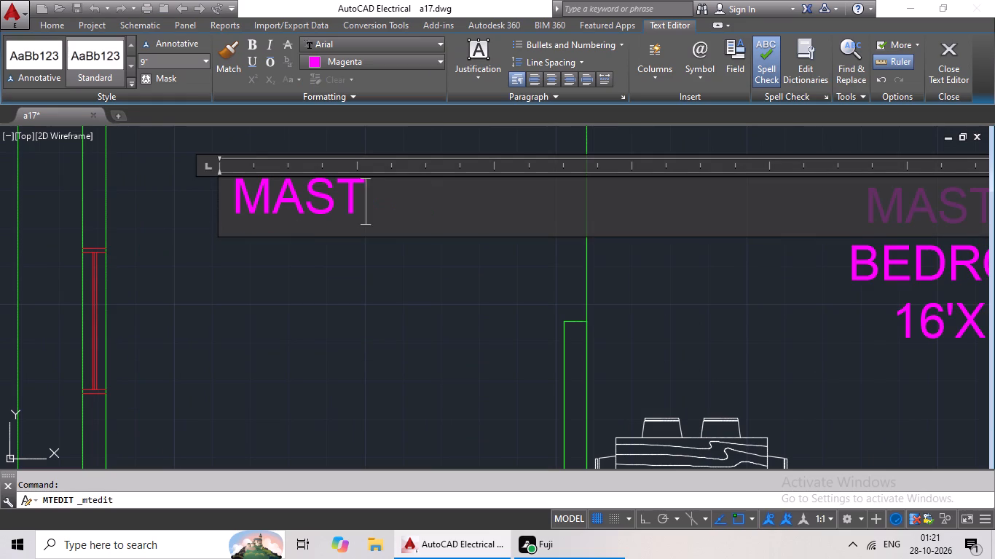
text(KITCHEM)
key(shift+BackSpace)
key(shift+n)
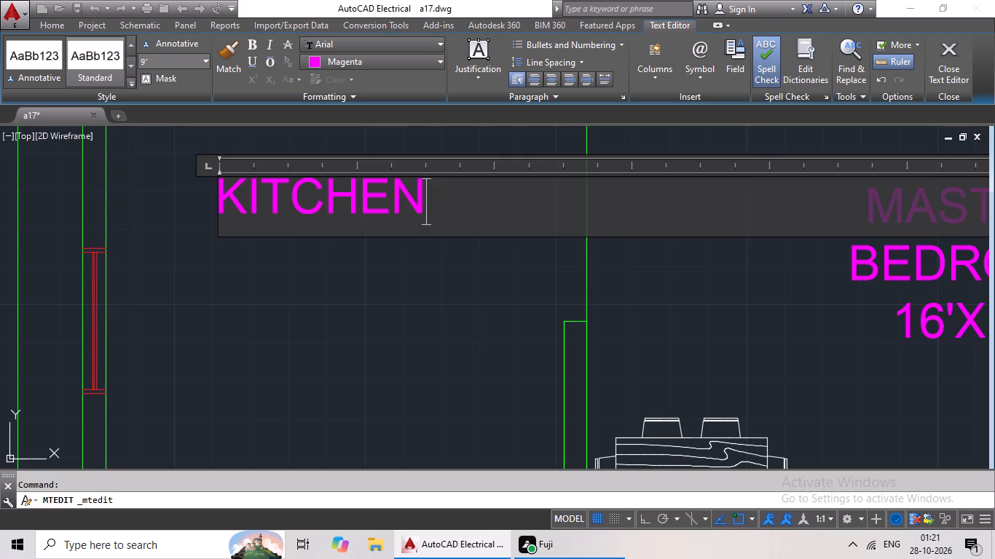
key(Return)
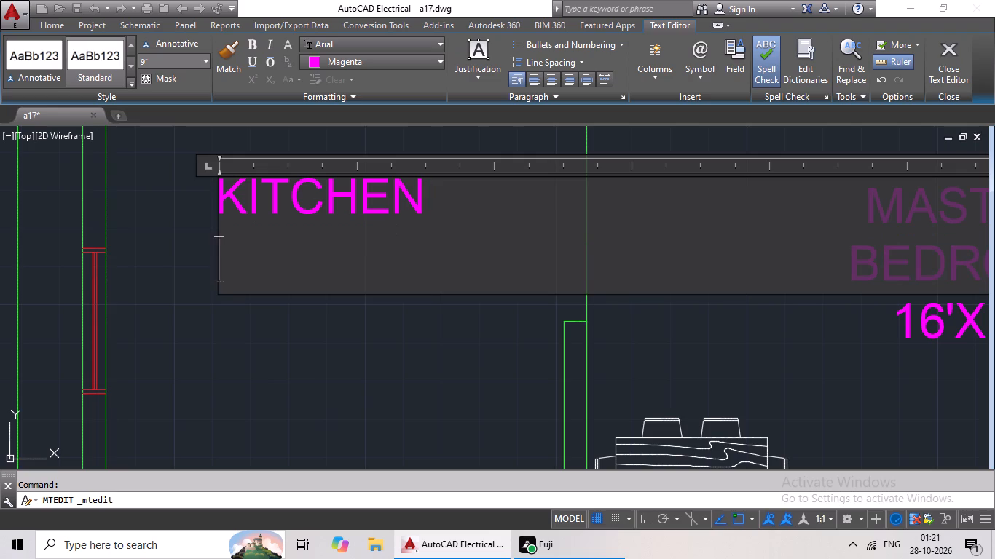
text(10)
text('X10')
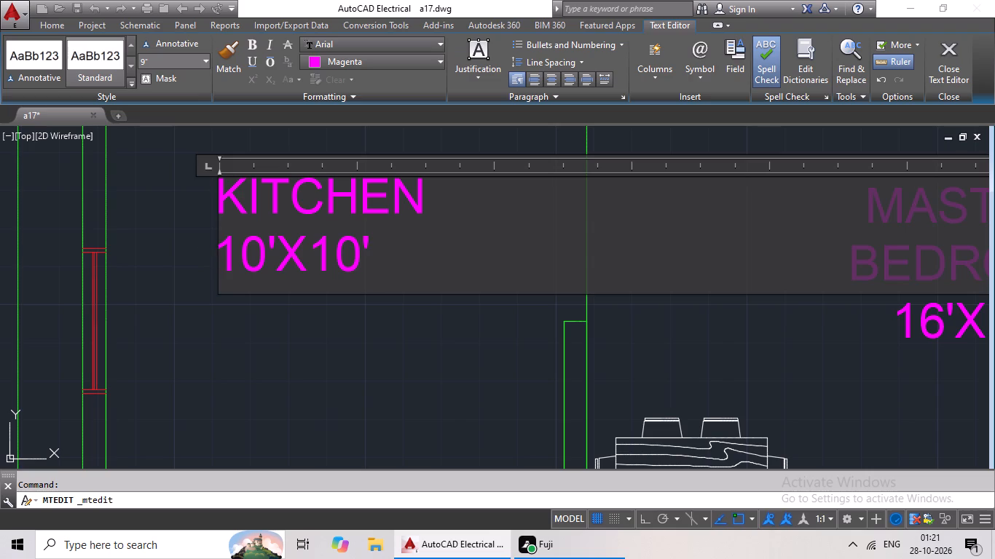
click(226, 255)
key(space)
key(space)
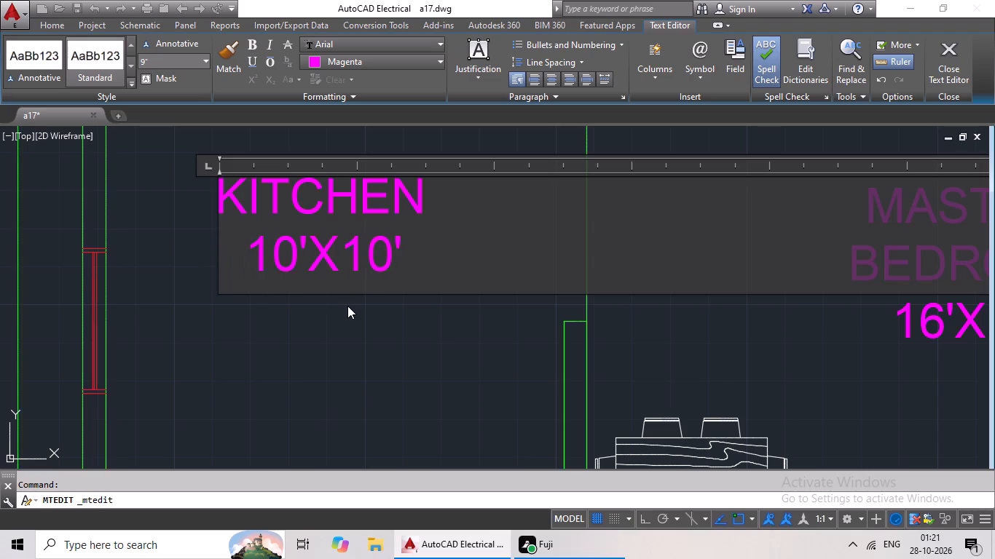
click(349, 313)
Replace the label text in the room beside the kitchen with four lines: HALL, CUM, DINING and 28'9"X10'.
scroll(463, 330, down, 1)
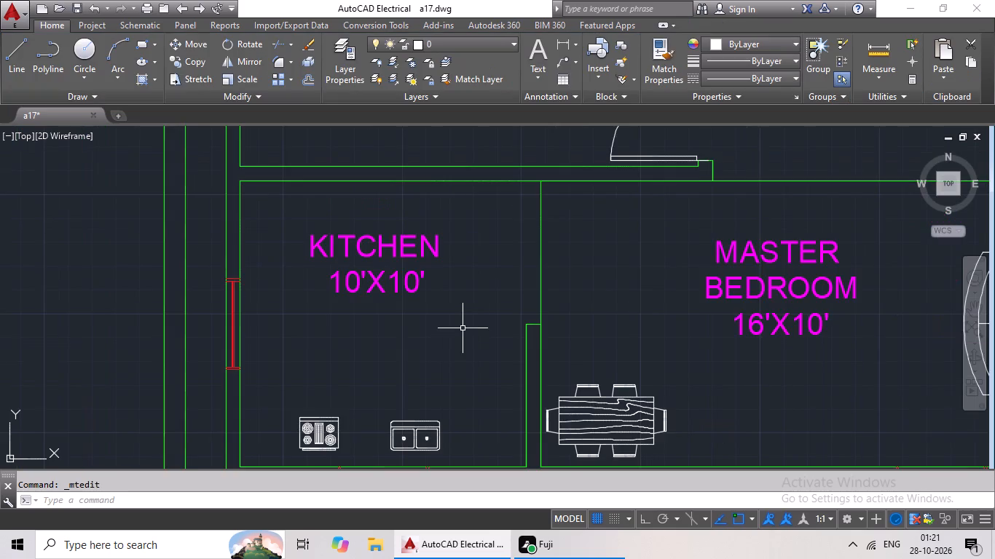
middle_drag(463, 328, 216, 279)
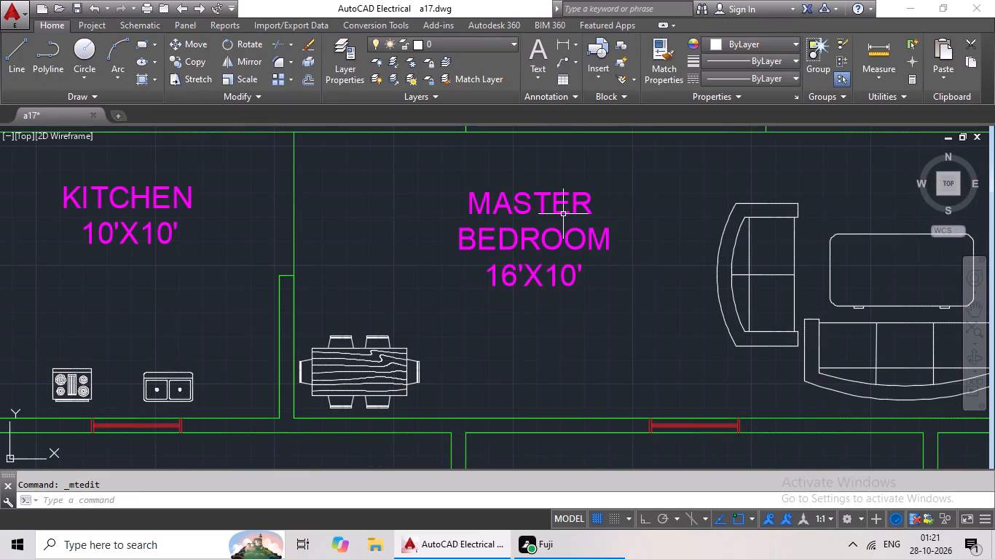
double_click(538, 231)
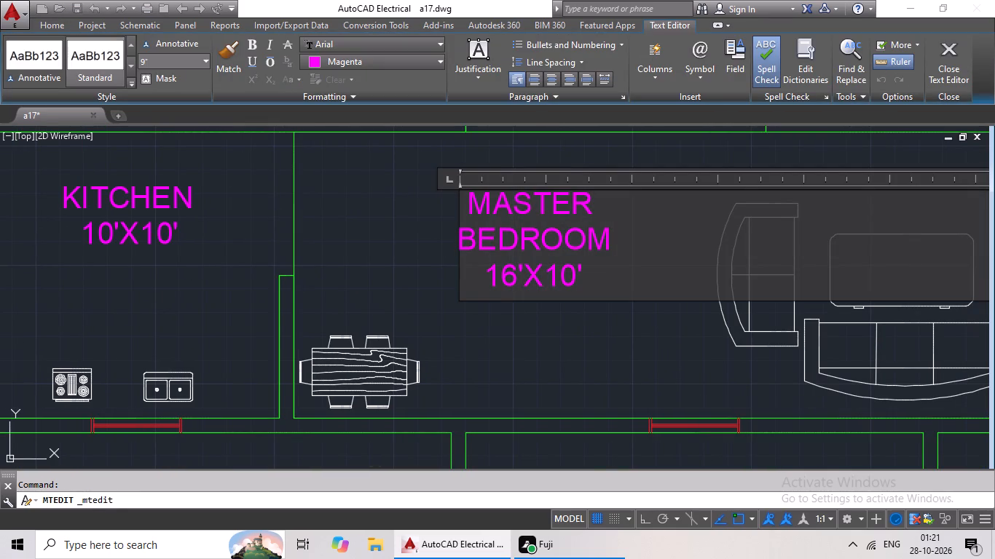
click(578, 266)
click(588, 274)
key(BackSpace)
key(BackSpace)
key(BackSpace)
key(BackSpace)
key(BackSpace)
key(BackSpace)
key(BackSpace)
key(BackSpace)
key(BackSpace)
key(BackSpace)
key(BackSpace)
key(BackSpace)
key(BackSpace)
key(BackSpace)
key(BackSpace)
key(BackSpace)
key(BackSpace)
key(BackSpace)
key(BackSpace)
key(BackSpace)
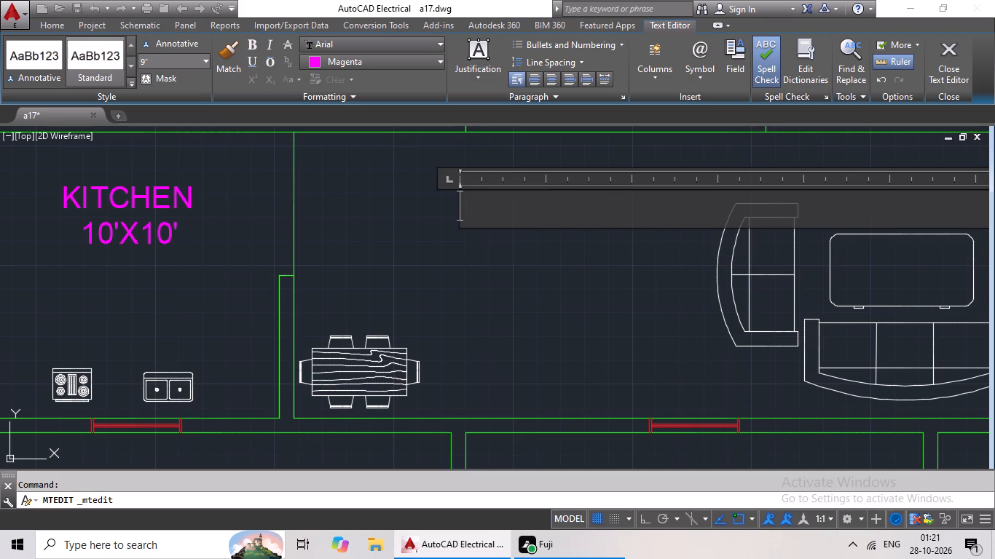
text(HALL)
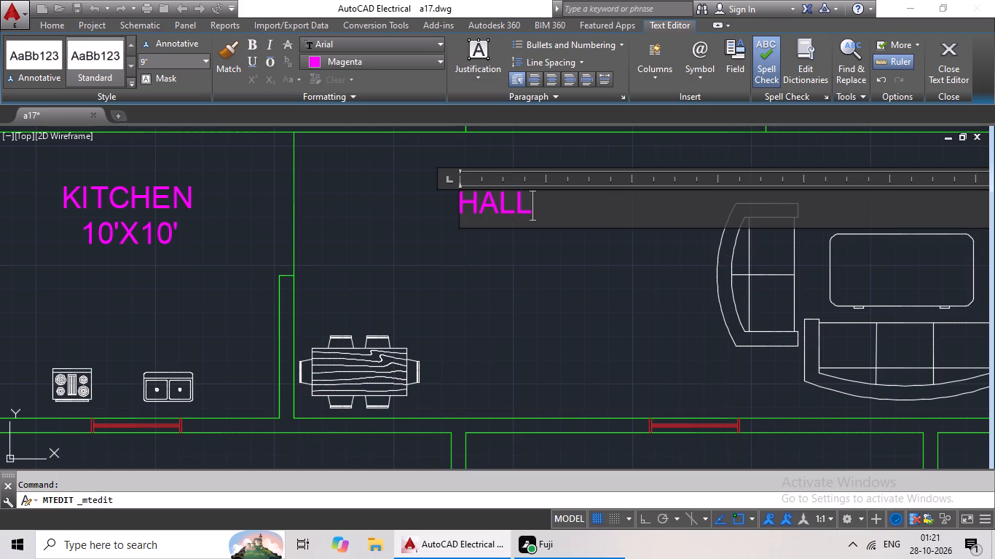
key(Return)
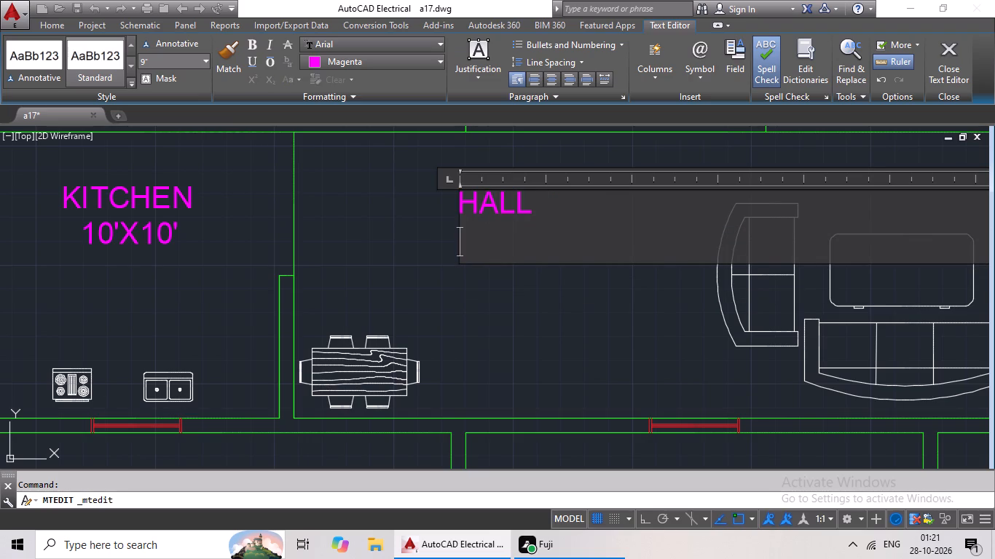
text(CUM)
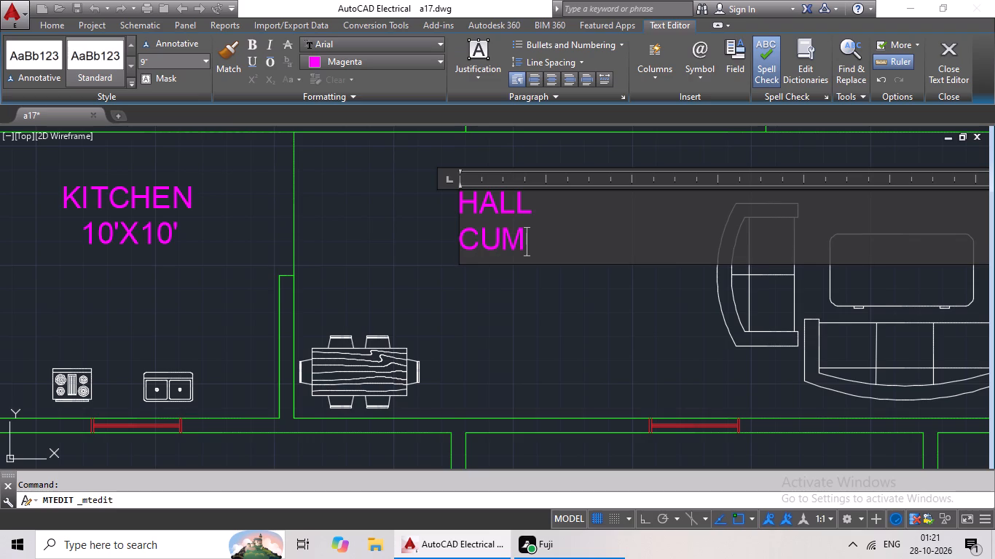
key(Return)
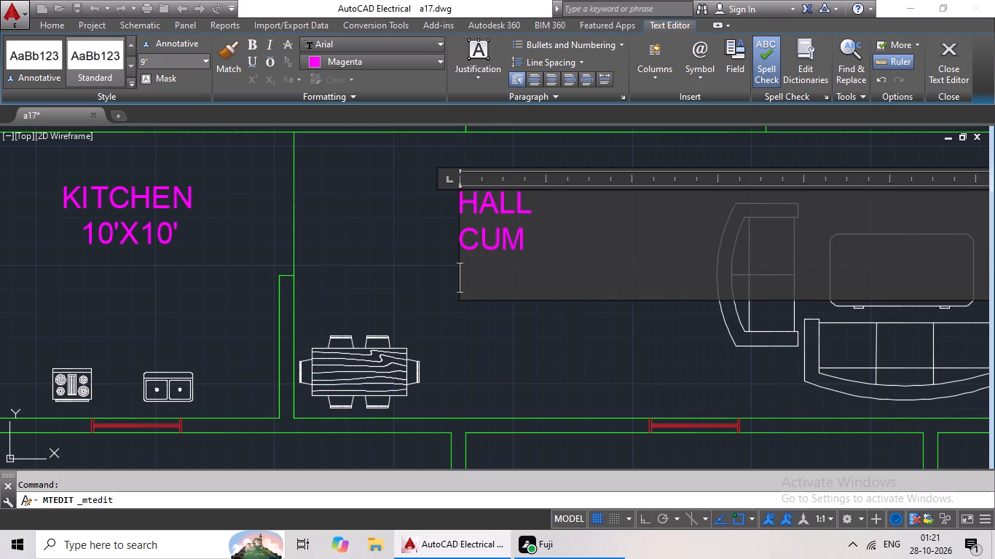
text(DINING)
key(Return)
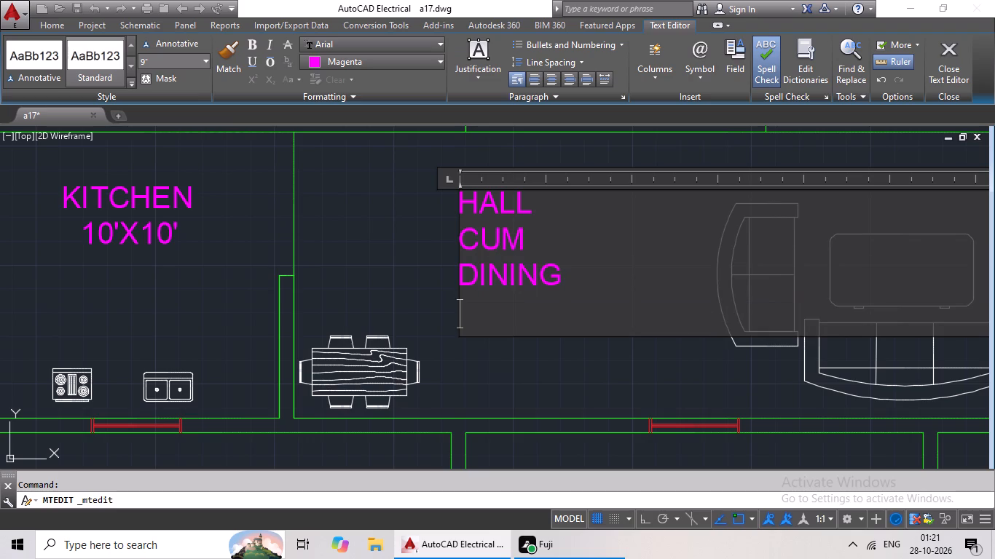
text(28'9)
key(shift+quotedbl)
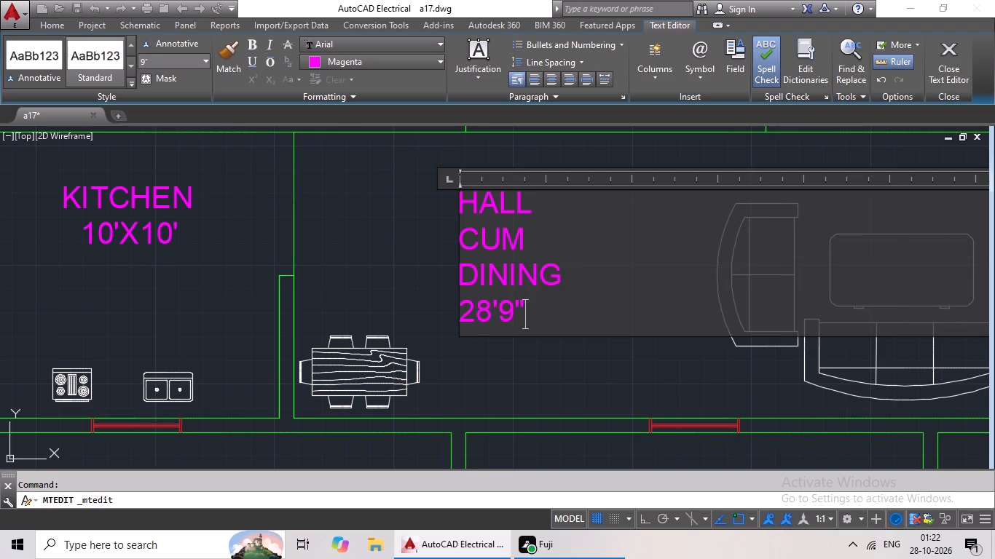
key(shift+x)
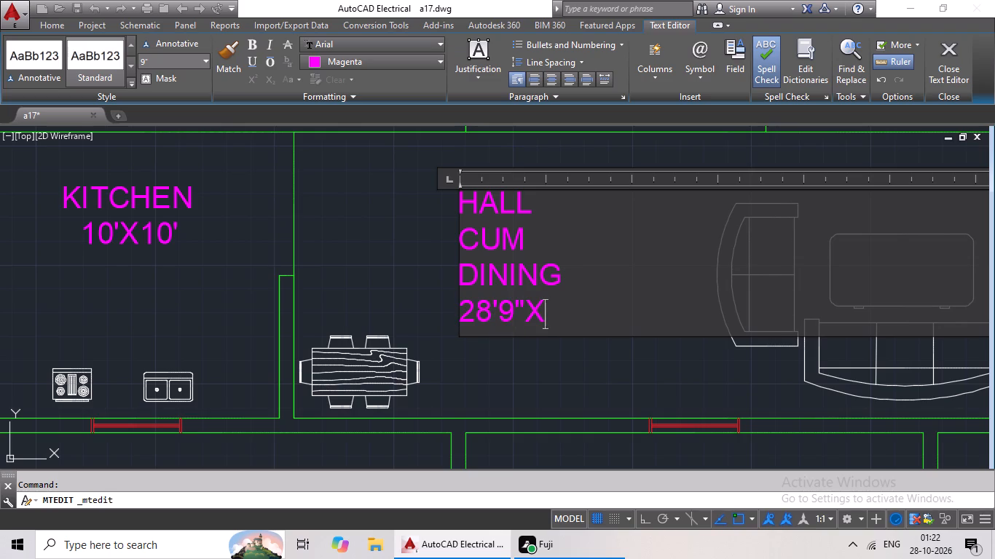
text(10)
key(apostrophe)
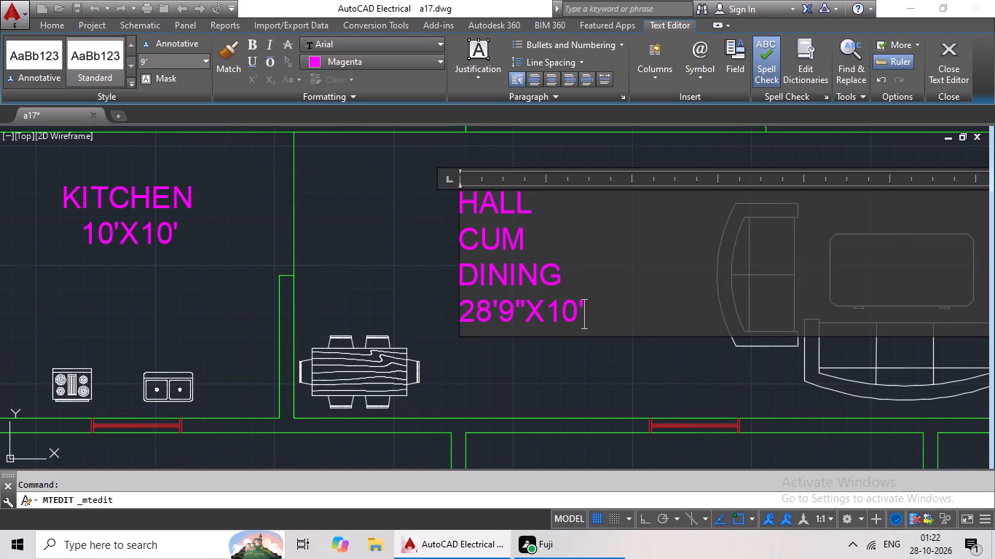
Indent the HALL, CUM, DINING and size lines with leading spaces to roughly centre them, and finish editing the label.
click(465, 202)
key(space)
key(space)
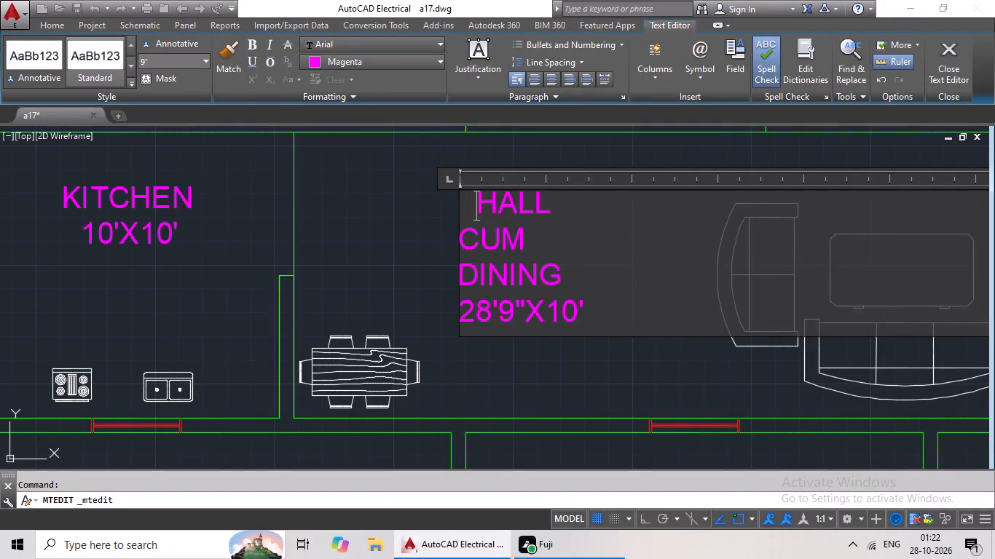
click(468, 237)
key(space)
key(space)
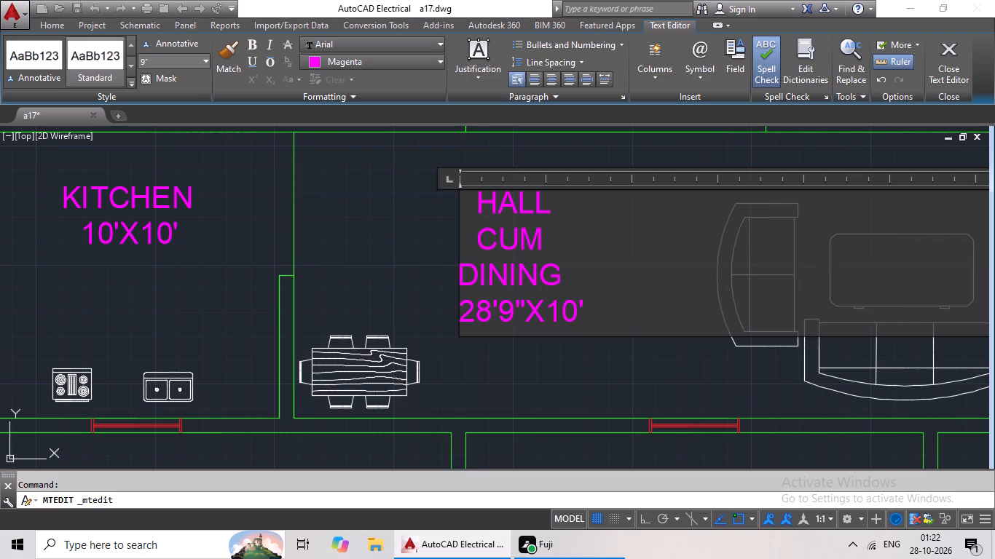
click(462, 275)
key(space)
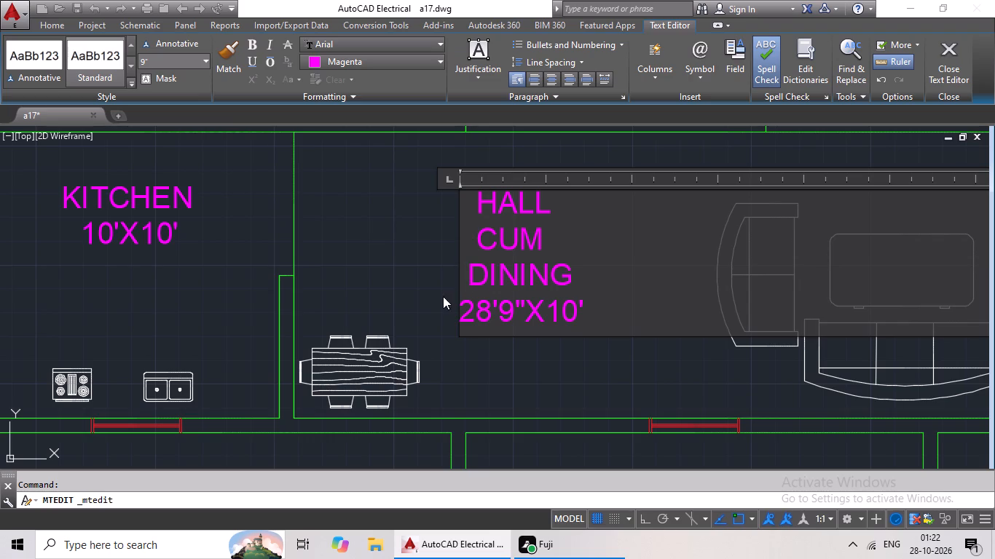
click(460, 304)
key(space)
click(495, 359)
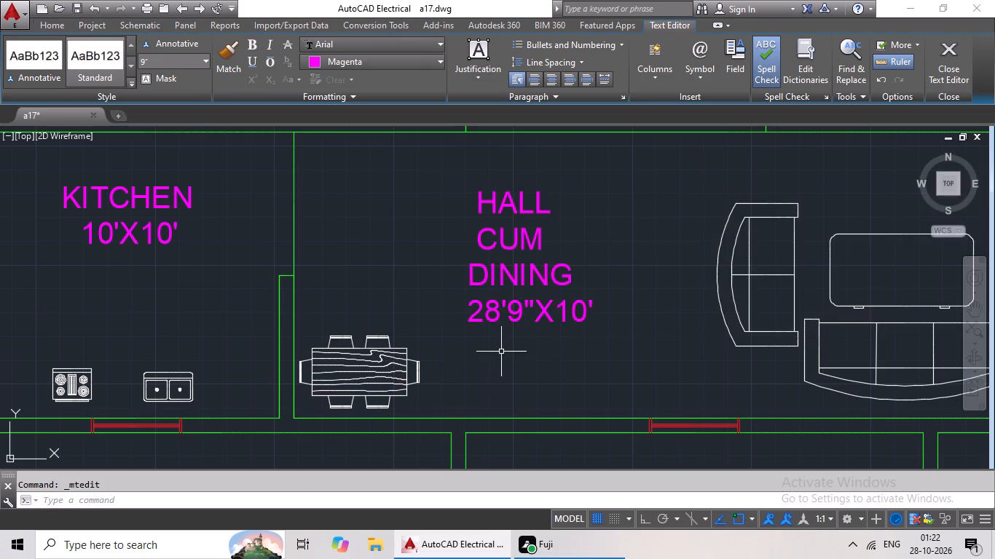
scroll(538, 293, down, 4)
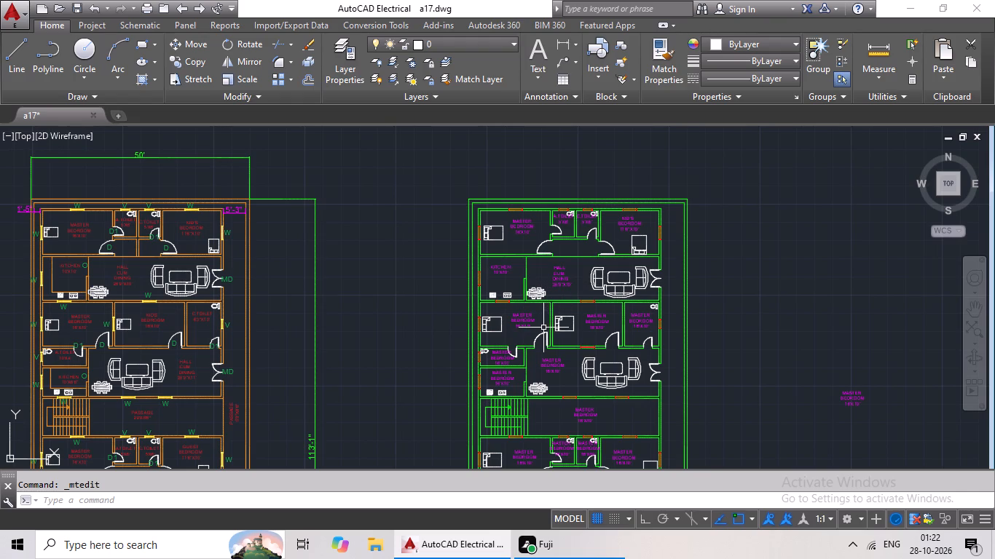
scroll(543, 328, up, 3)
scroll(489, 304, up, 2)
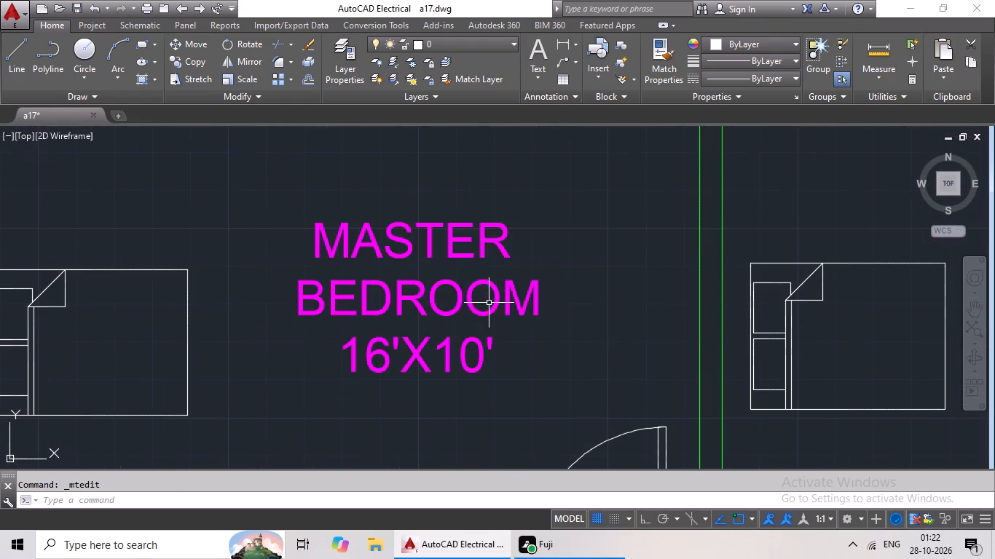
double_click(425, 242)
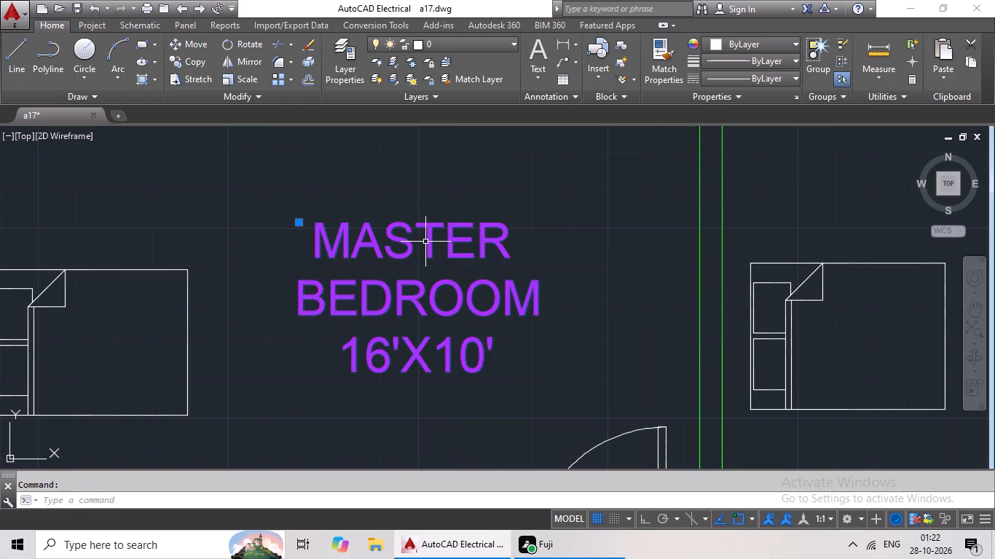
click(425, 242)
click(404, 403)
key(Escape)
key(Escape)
Replace the label text in the middle bedroom below the hall with three lines: KID'S, BEDROOM and 16'X10'.
scroll(538, 368, down, 3)
middle_drag(548, 357, 342, 316)
double_click(480, 312)
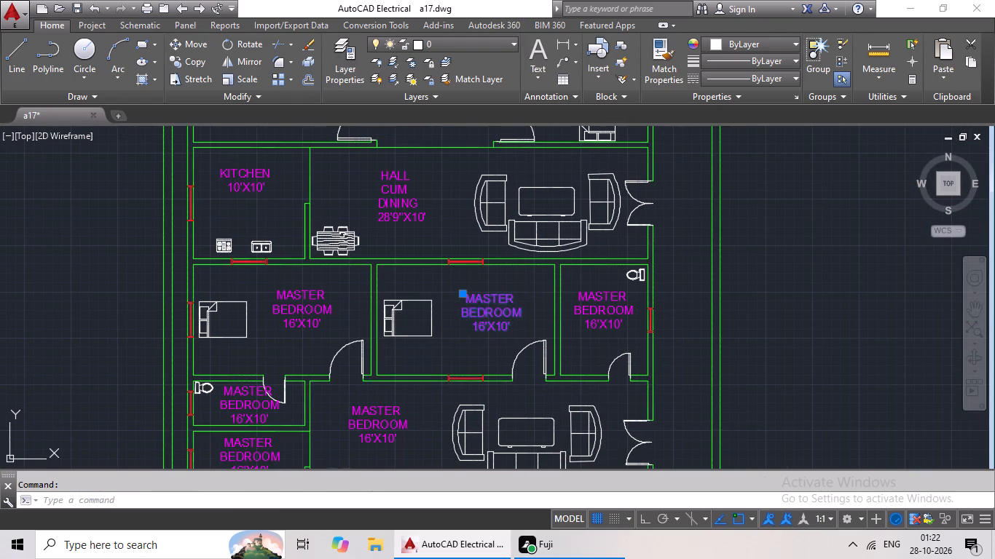
scroll(481, 313, up, 2)
click(577, 345)
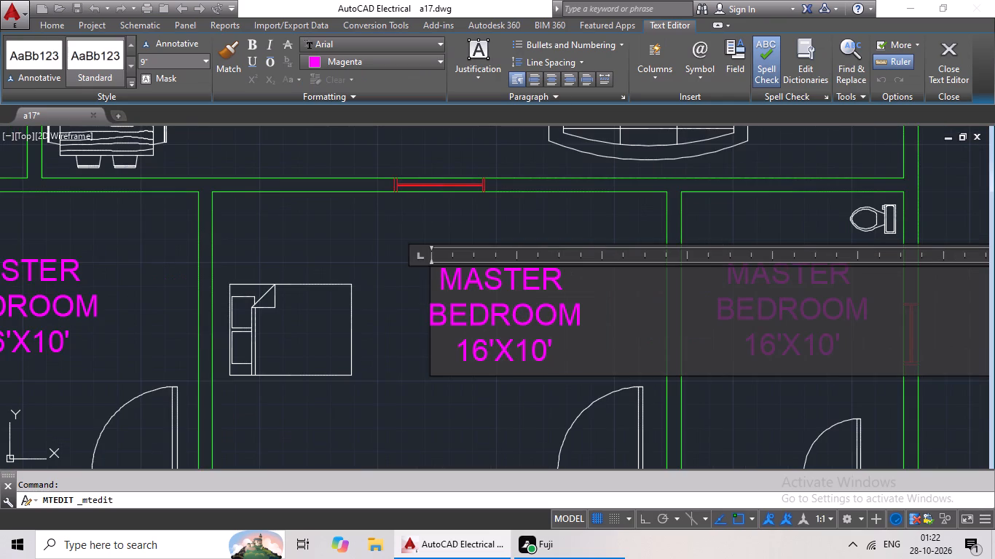
key(BackSpace)
key(BackSpace)
key(BackSpace)
key(BackSpace)
key(BackSpace)
key(BackSpace)
key(BackSpace)
key(BackSpace)
key(BackSpace)
key(BackSpace)
key(BackSpace)
key(BackSpace)
key(BackSpace)
key(BackSpace)
key(BackSpace)
key(BackSpace)
key(BackSpace)
key(BackSpace)
key(BackSpace)
key(BackSpace)
key(BackSpace)
key(BackSpace)
key(BackSpace)
key(BackSpace)
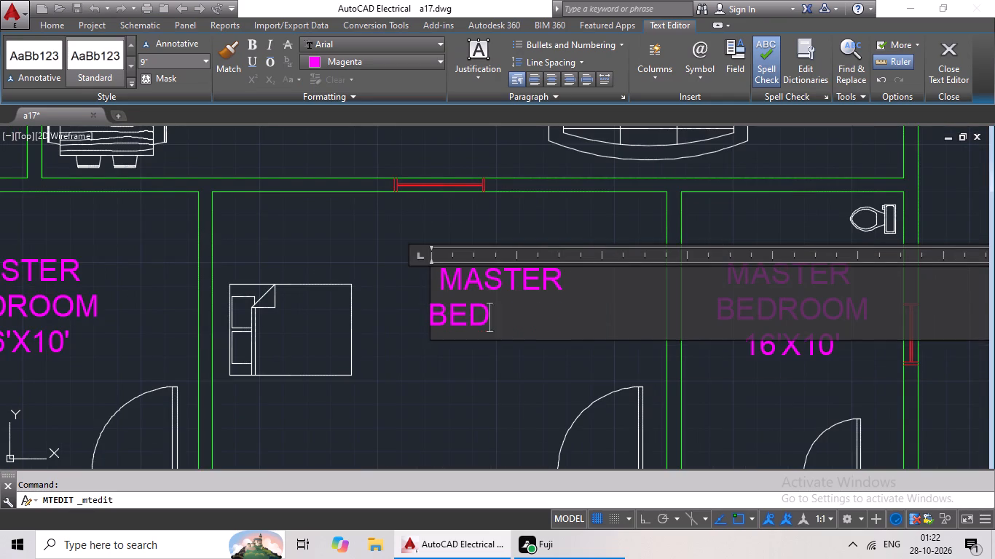
text(KI)
text(D')
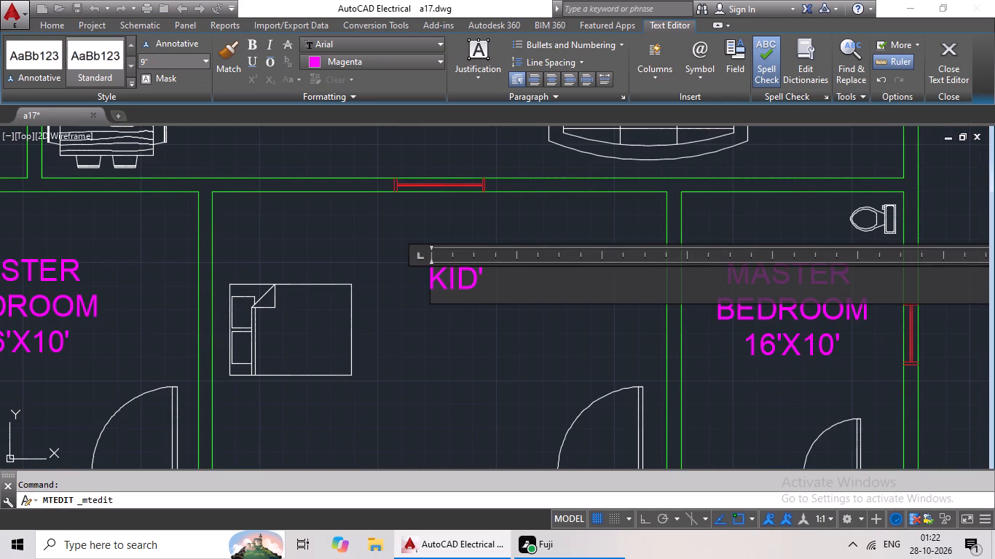
key(shift+s)
key(Return)
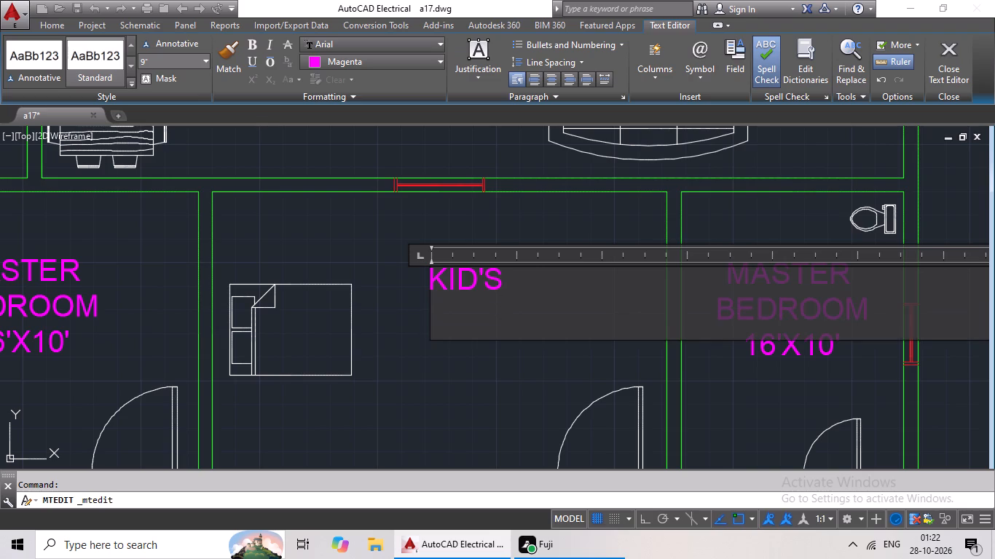
text(BEDROOM)
key(Return)
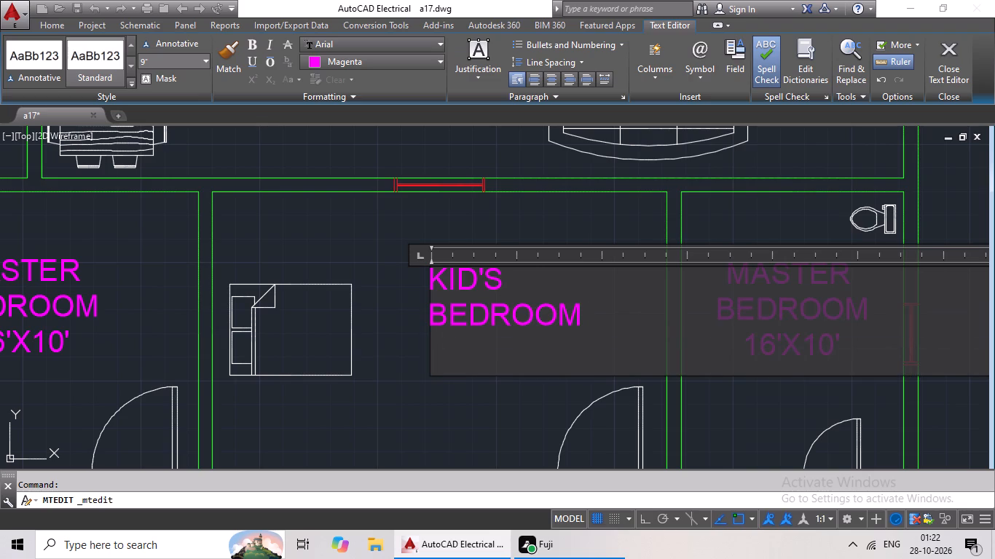
text(16'X10')
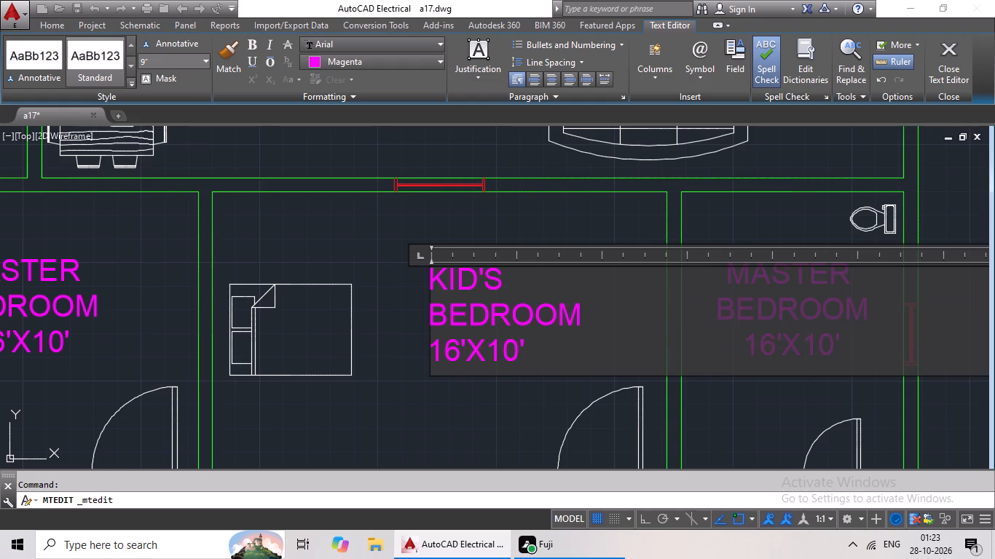
Indent the KID'S and 16'X10' lines to centre them on BEDROOM, and finish editing the label.
click(436, 278)
key(space)
key(space)
key(space)
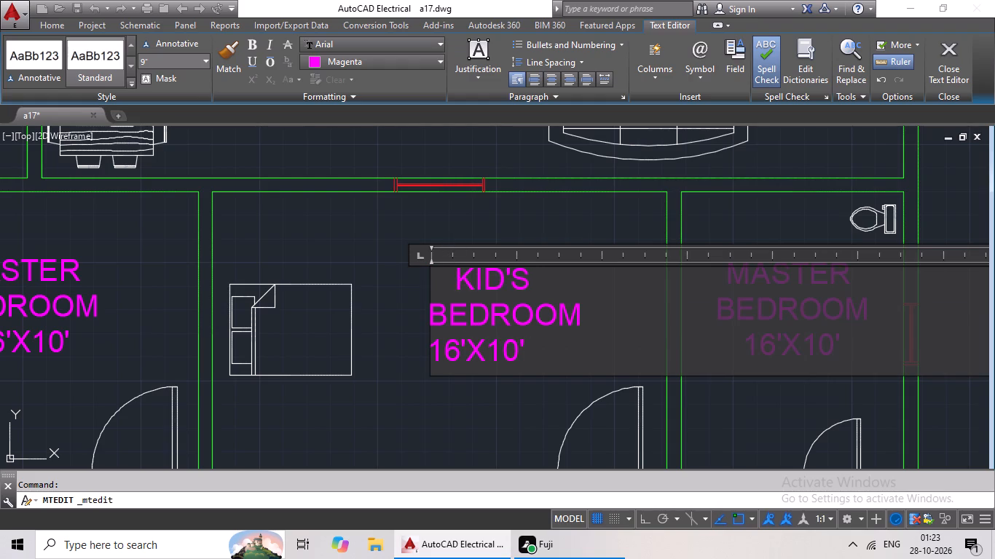
click(434, 344)
key(space)
key(space)
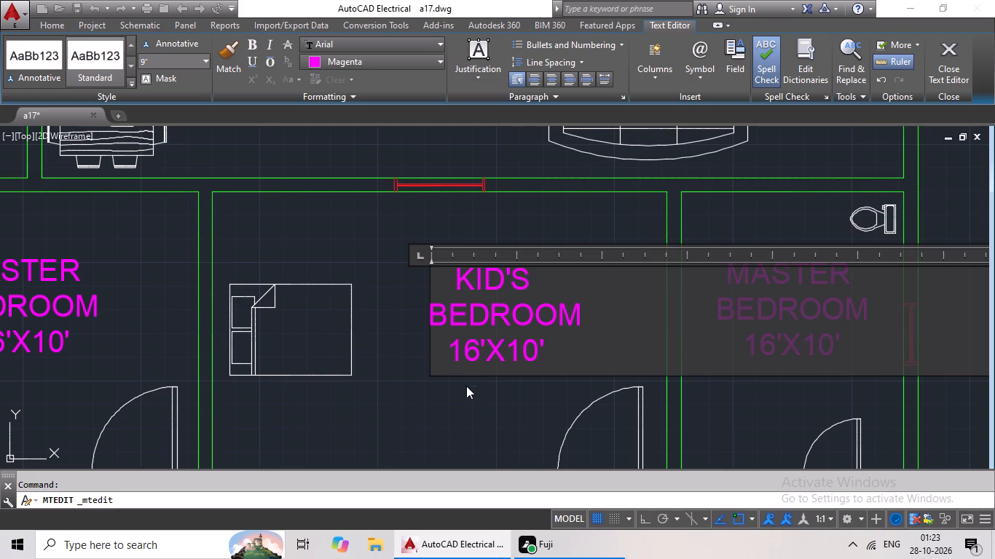
click(467, 386)
Replace the label text in the toilet room beside the kid's bedroom with two lines: C.TOILET and 6'3"X10'.
middle_drag(562, 321, 349, 308)
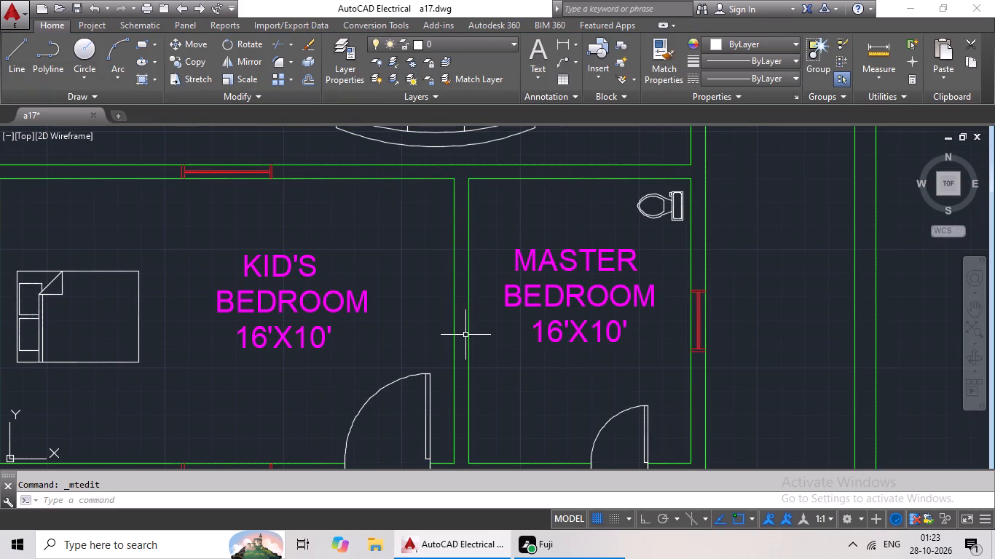
double_click(567, 264)
double_click(572, 263)
double_click(572, 263)
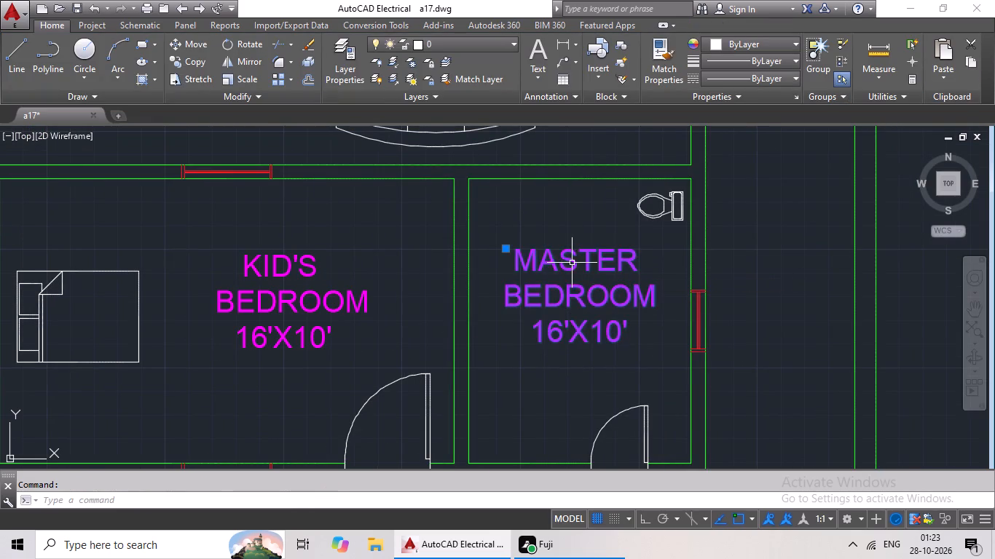
click(640, 341)
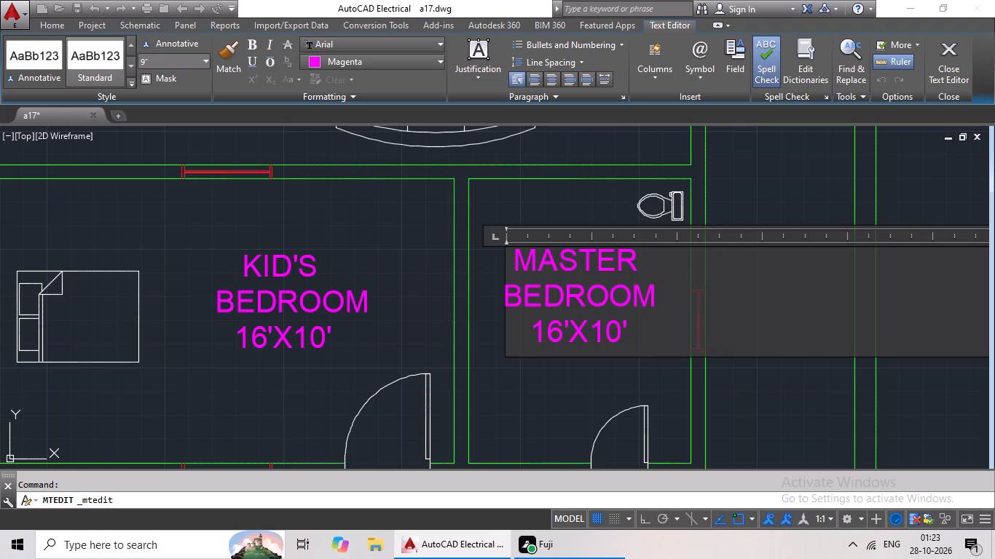
key(BackSpace)
key(BackSpace)
key(BackSpace)
key(BackSpace)
key(BackSpace)
key(BackSpace)
key(BackSpace)
key(BackSpace)
key(BackSpace)
key(BackSpace)
key(BackSpace)
key(BackSpace)
key(BackSpace)
key(BackSpace)
key(BackSpace)
key(BackSpace)
key(BackSpace)
key(BackSpace)
key(BackSpace)
key(BackSpace)
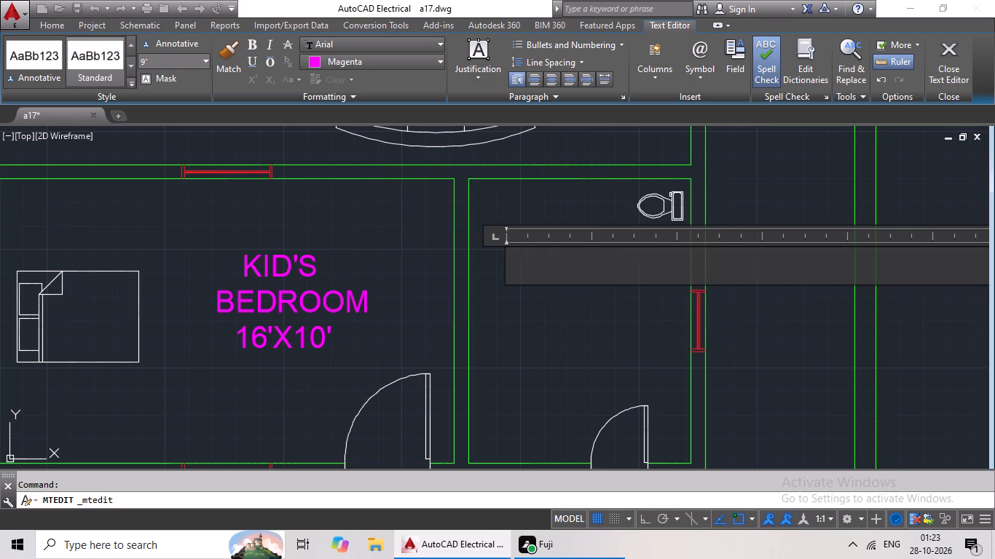
text(C.TOILET)
key(Return)
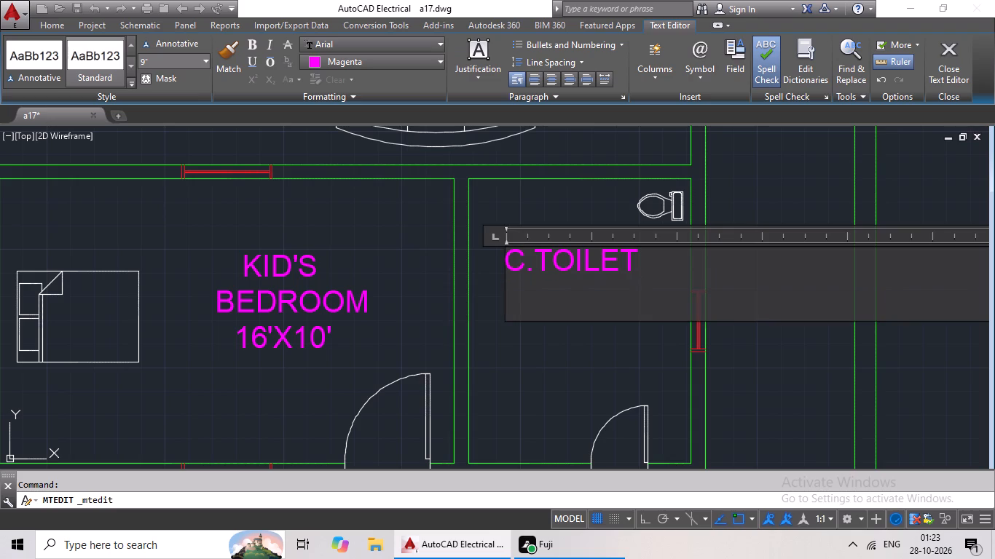
text(6'3)
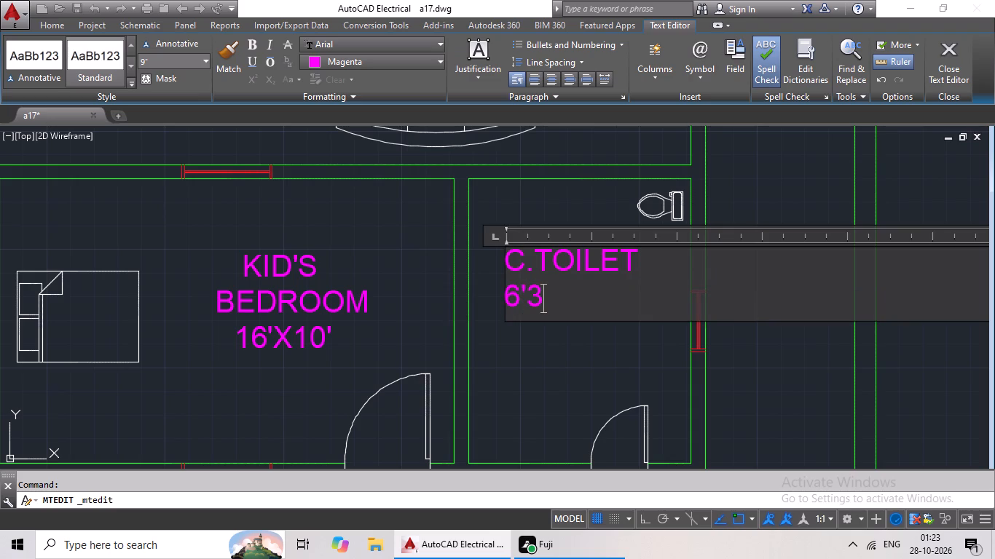
text("X)
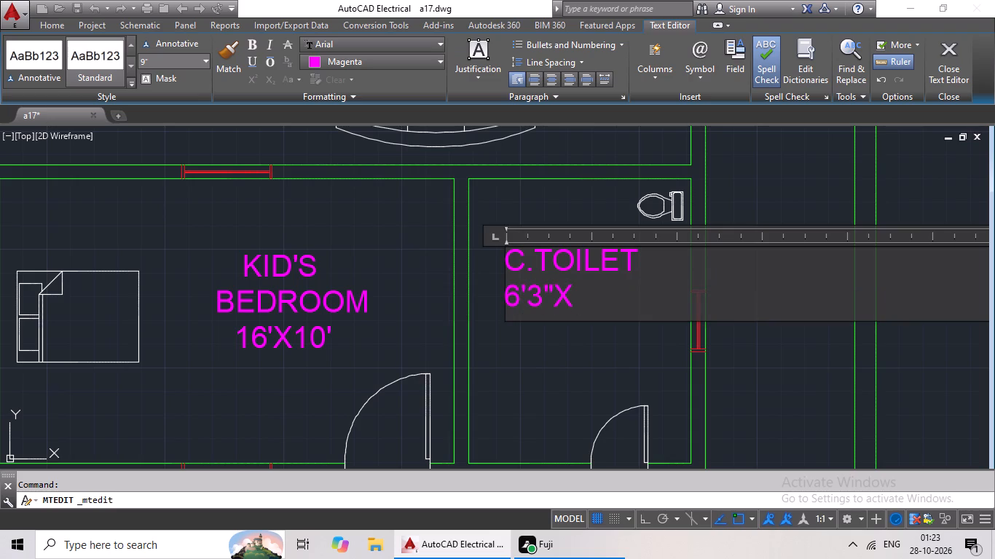
text(10')
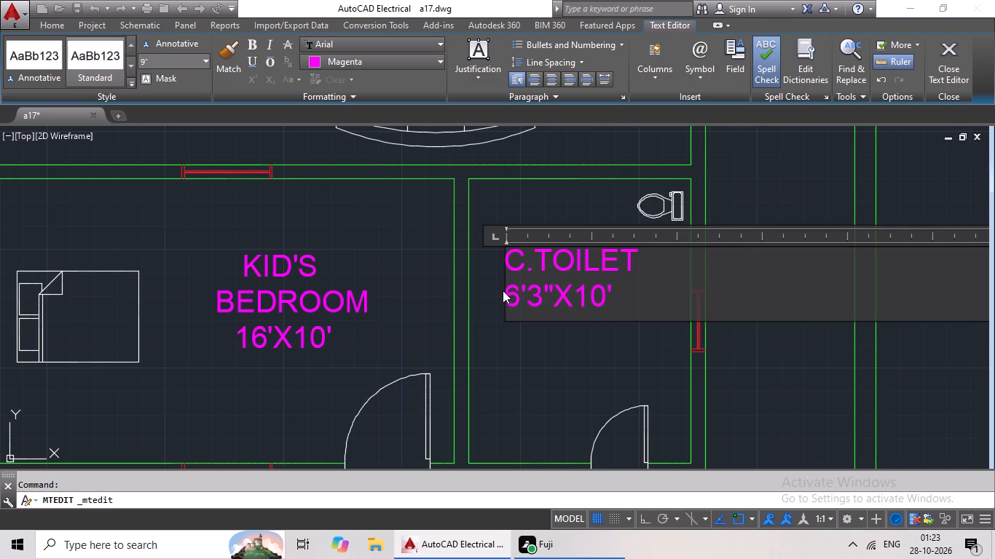
Indent the 6'3"X10' line to centre it beneath C.TOILET, and finish editing the label.
click(506, 296)
key(space)
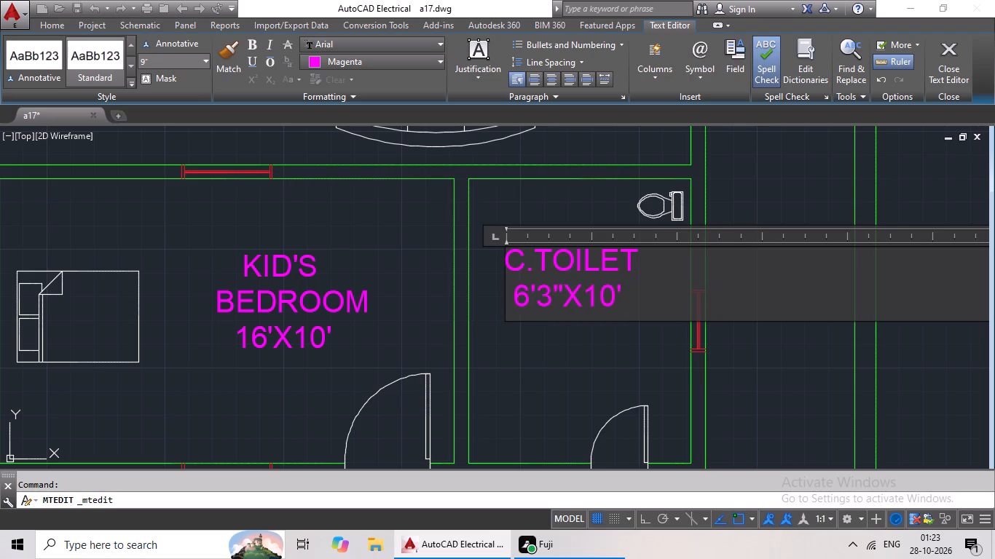
click(541, 365)
Replace the label text in the small toilet room below the master bedroom with two lines: A.TOILET and 10'X4'.
scroll(561, 353, down, 1)
middle_drag(560, 353, 574, 321)
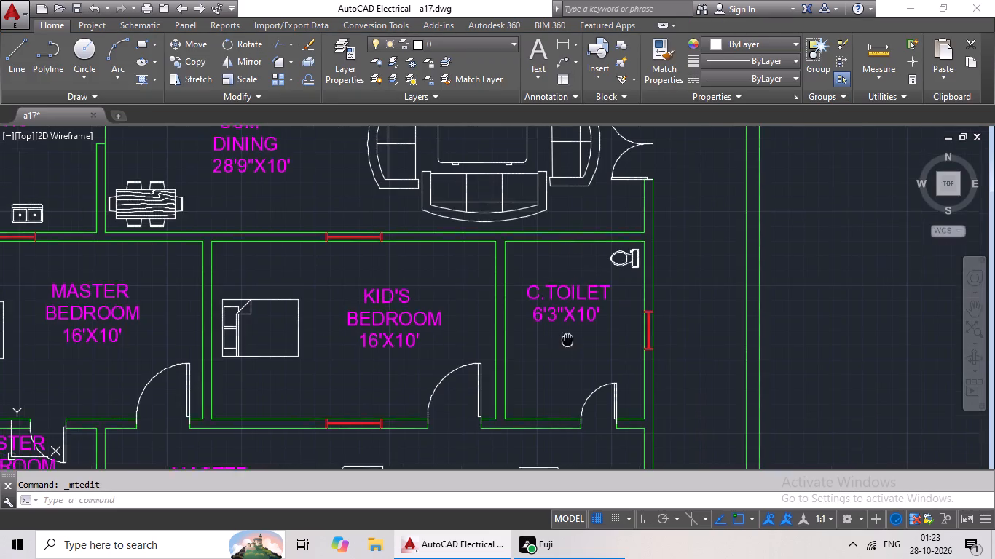
middle_drag(574, 321, 608, 234)
scroll(520, 298, down, 1)
middle_drag(495, 305, 651, 275)
middle_drag(458, 308, 513, 297)
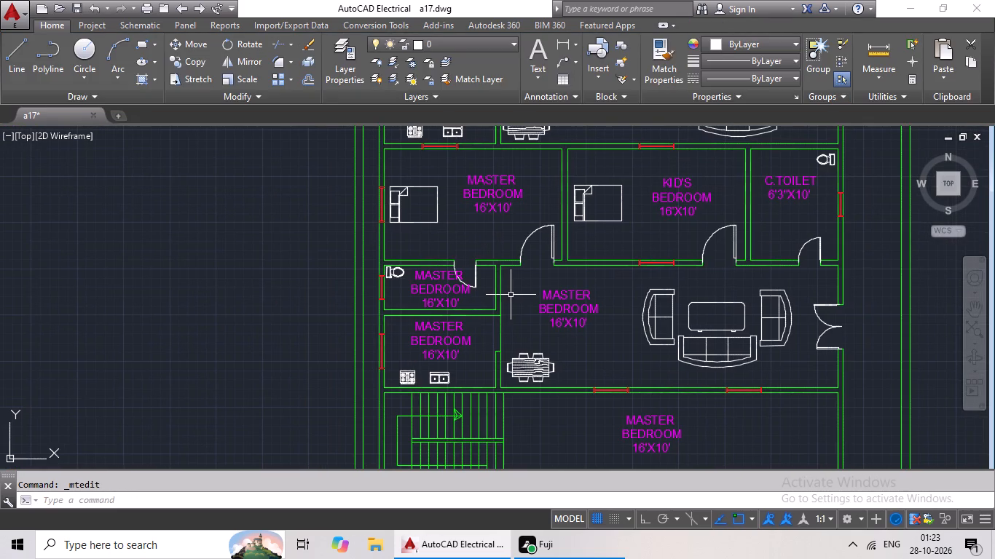
double_click(458, 290)
scroll(458, 294, up, 2)
click(473, 311)
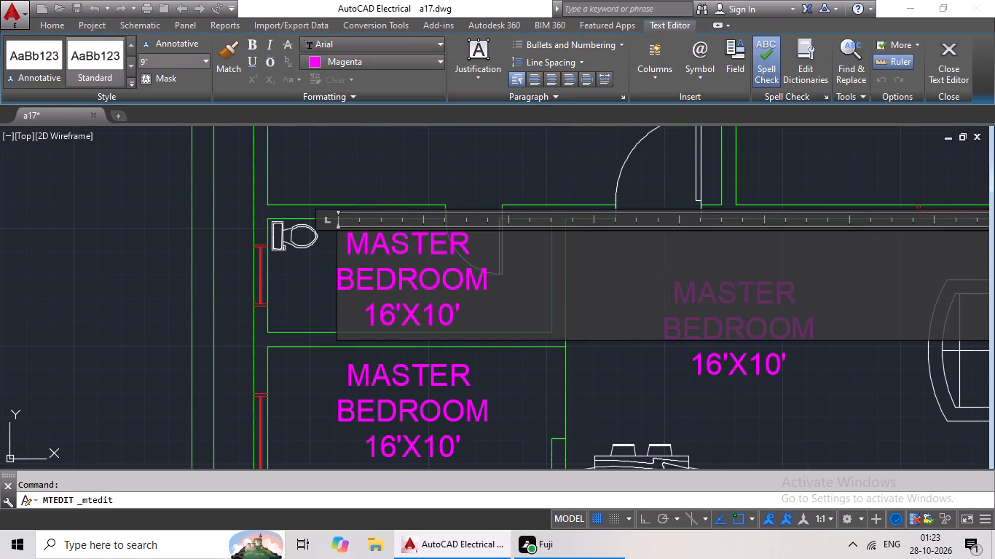
key(BackSpace)
key(BackSpace)
key(BackSpace)
key(BackSpace)
key(BackSpace)
key(BackSpace)
key(BackSpace)
key(BackSpace)
key(BackSpace)
key(BackSpace)
key(BackSpace)
key(BackSpace)
key(BackSpace)
key(BackSpace)
key(BackSpace)
key(BackSpace)
key(BackSpace)
key(BackSpace)
key(BackSpace)
key(BackSpace)
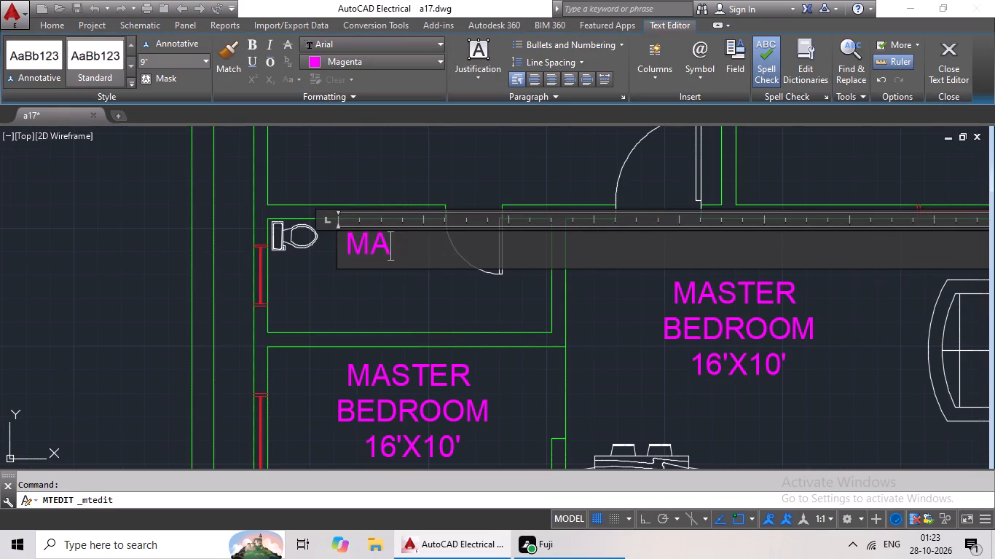
key(BackSpace)
key(BackSpace)
key(BackSpace)
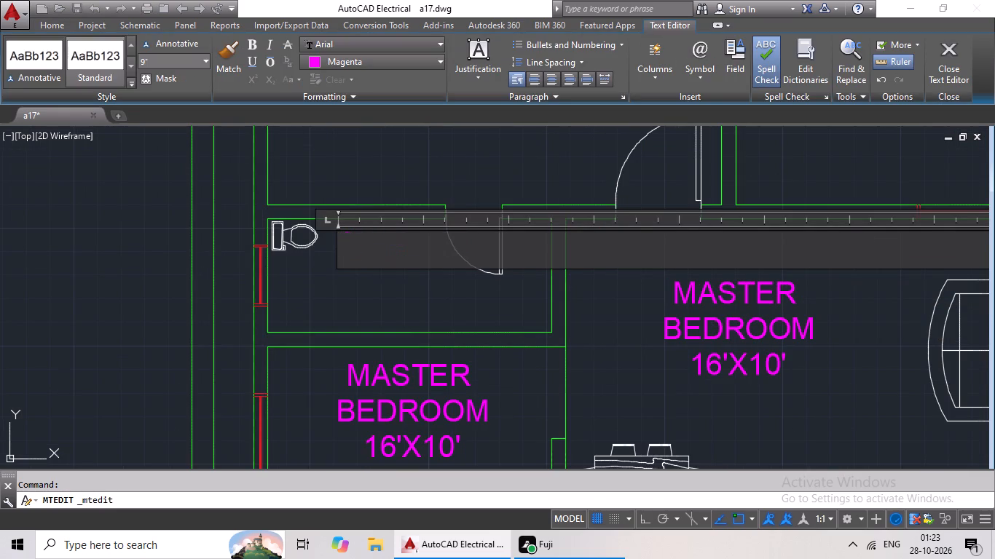
key(shift+a)
key(period)
text(TOILET)
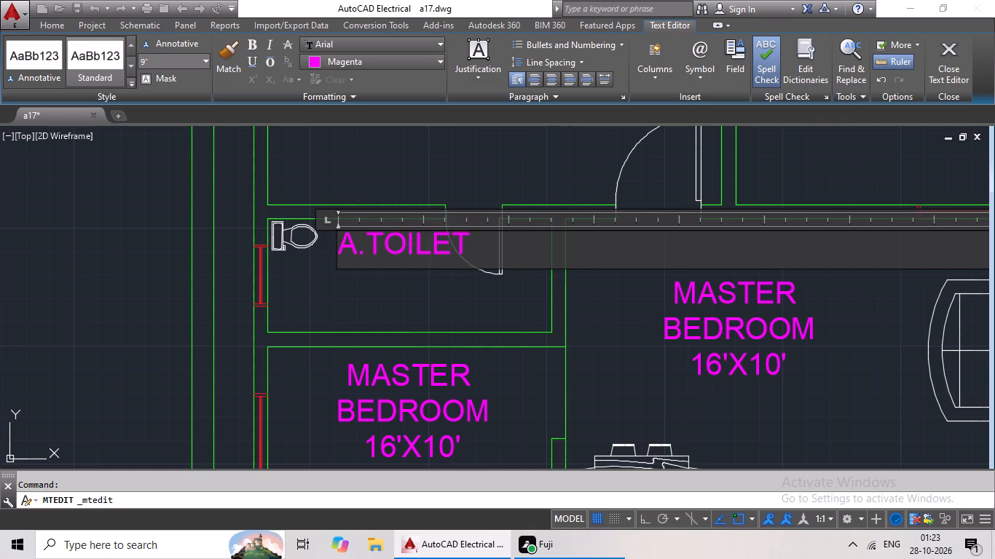
key(Return)
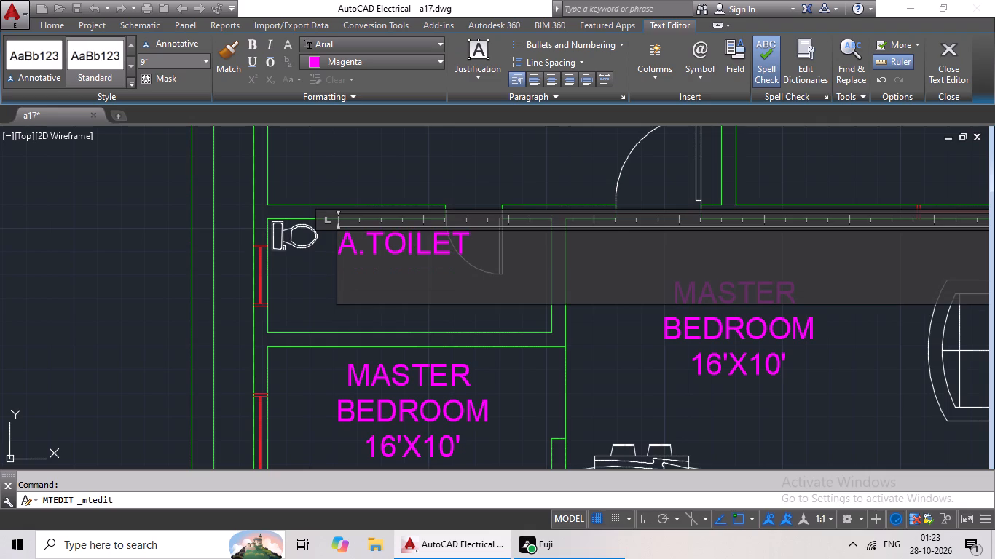
text(10'X4')
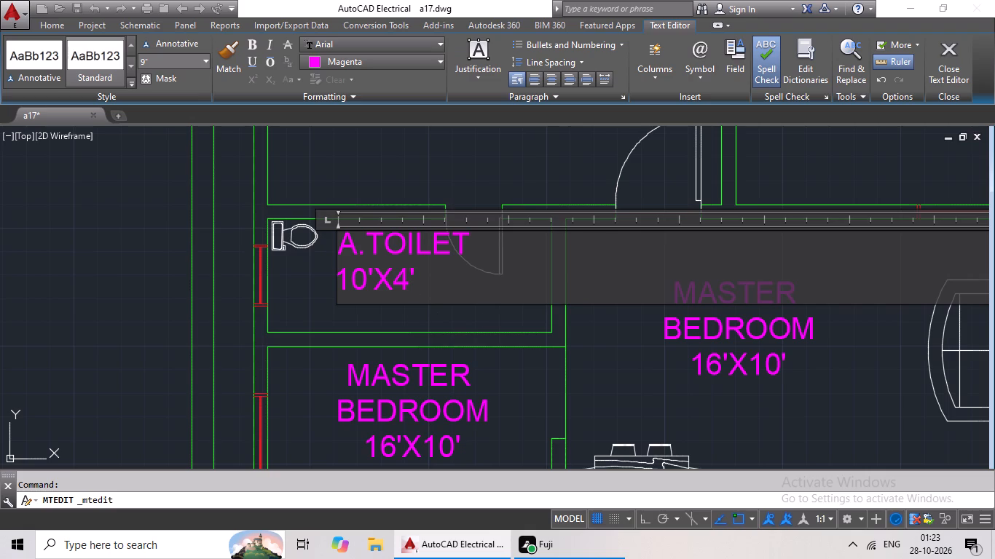
Indent the 10'X4' line with leading spaces to centre it beneath A.TOILET, and finish editing the label.
click(342, 286)
key(alt+space)
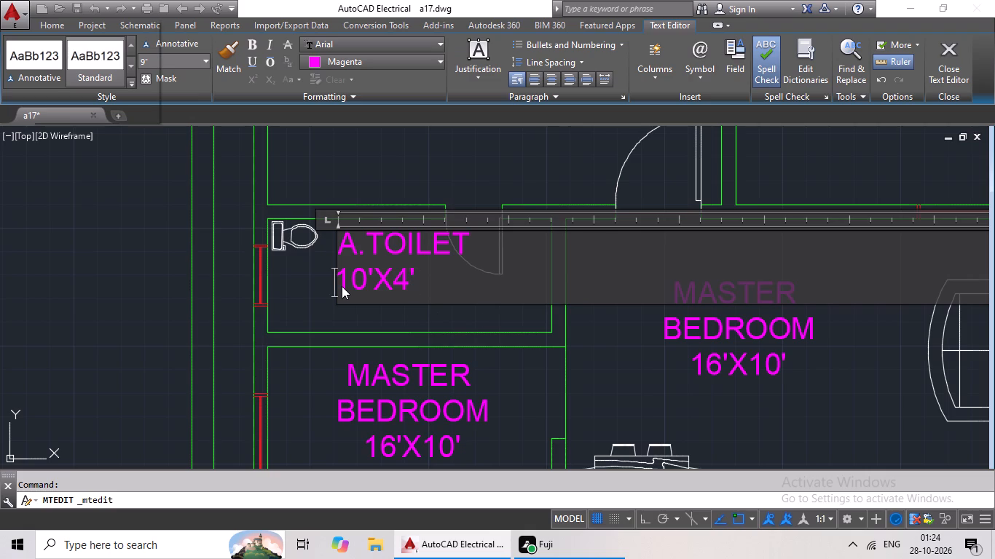
key(space)
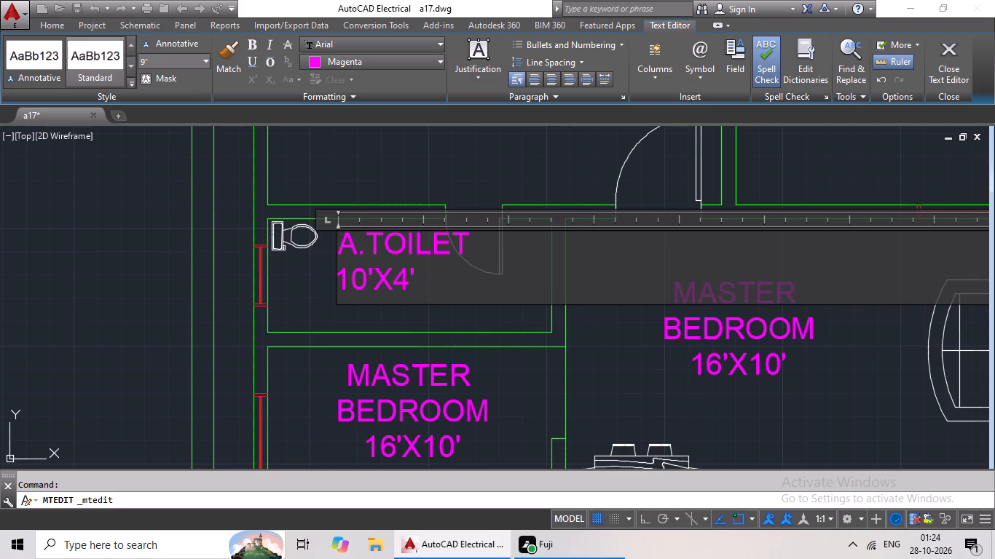
key(space)
key(space)
key(space)
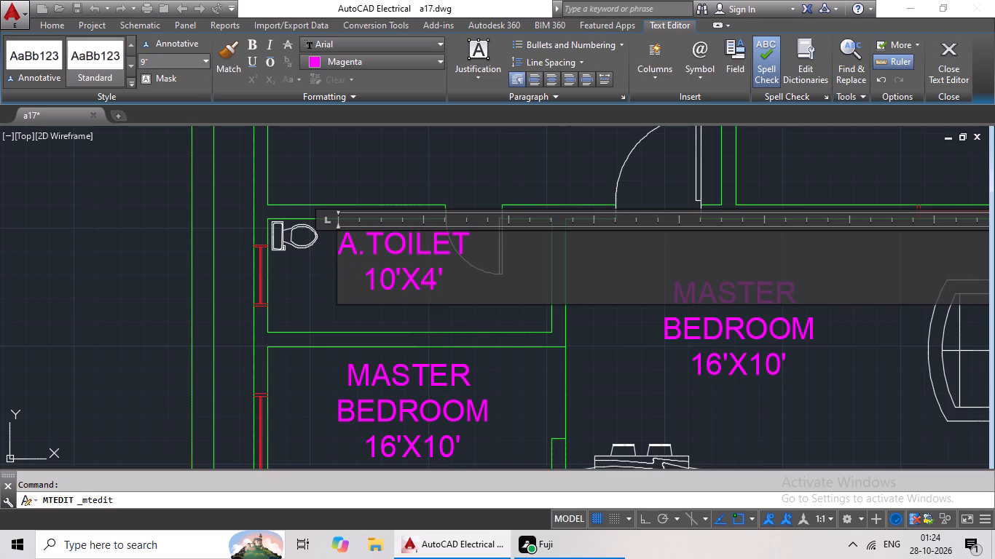
click(459, 344)
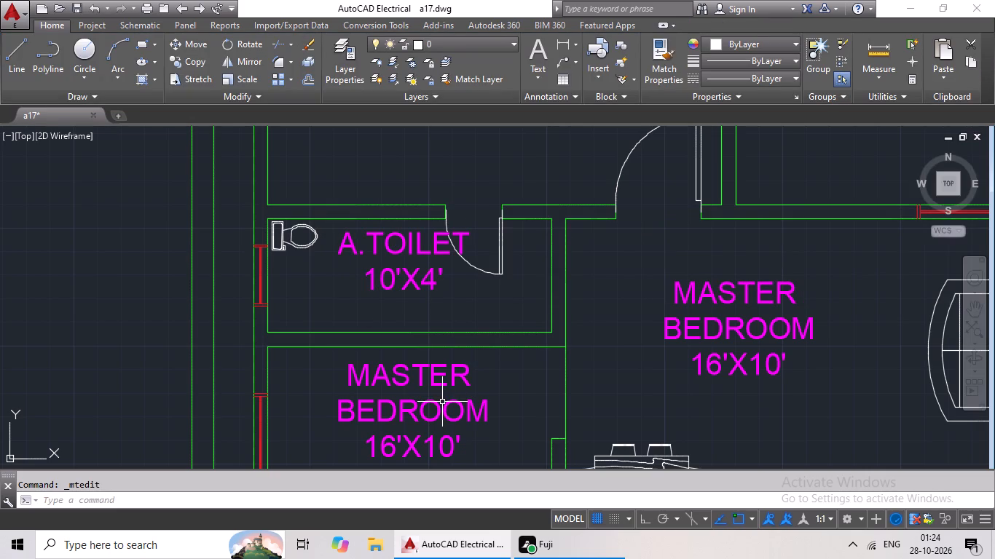
Replace the label text in the kitchen directly below the A.TOILET room with two lines: KITCHEN and 10'X6'6".
middle_drag(441, 400, 452, 349)
double_click(433, 368)
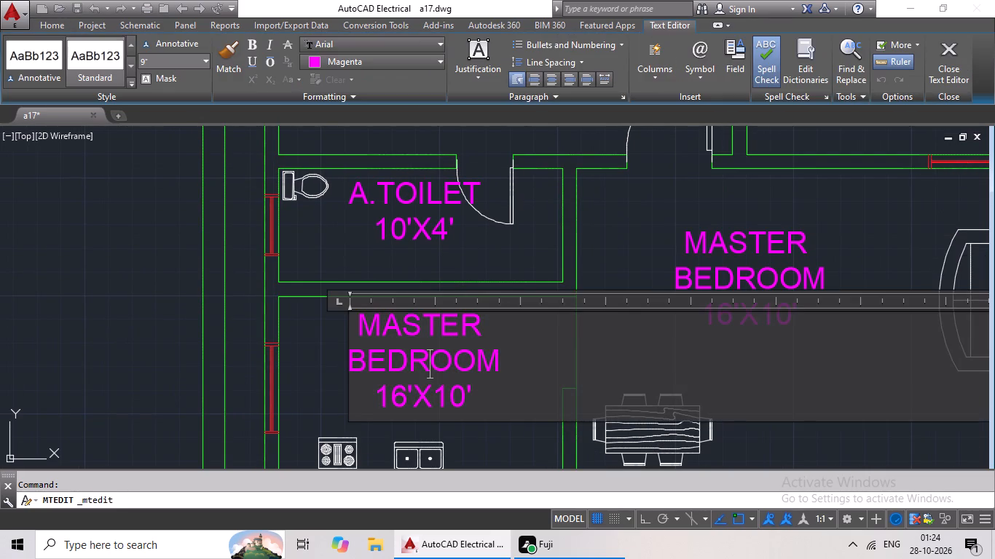
click(476, 392)
key(BackSpace)
key(BackSpace)
key(BackSpace)
key(BackSpace)
key(BackSpace)
key(BackSpace)
key(BackSpace)
key(BackSpace)
key(BackSpace)
key(BackSpace)
key(BackSpace)
key(BackSpace)
key(BackSpace)
key(BackSpace)
key(BackSpace)
key(BackSpace)
key(BackSpace)
key(BackSpace)
key(BackSpace)
key(BackSpace)
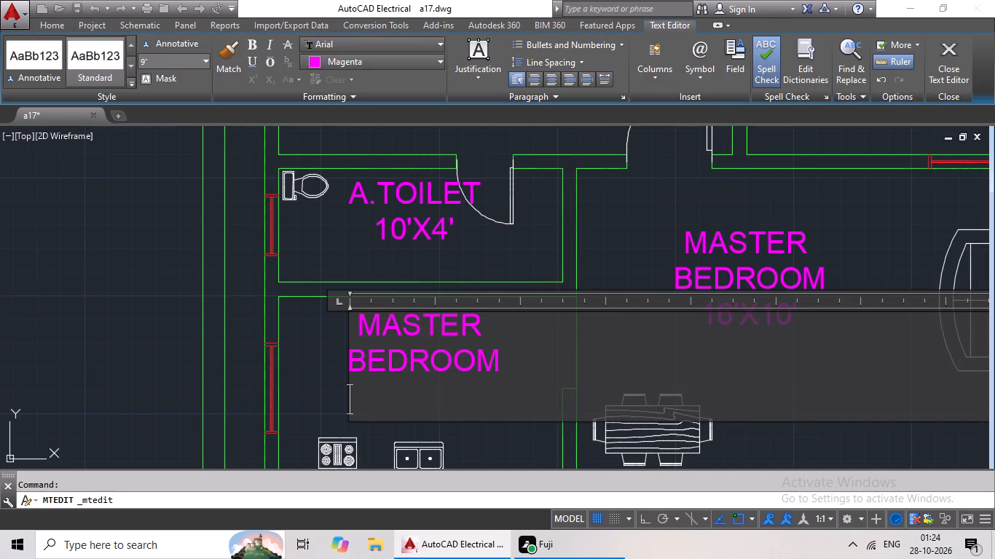
text(KITCHEN)
key(Return)
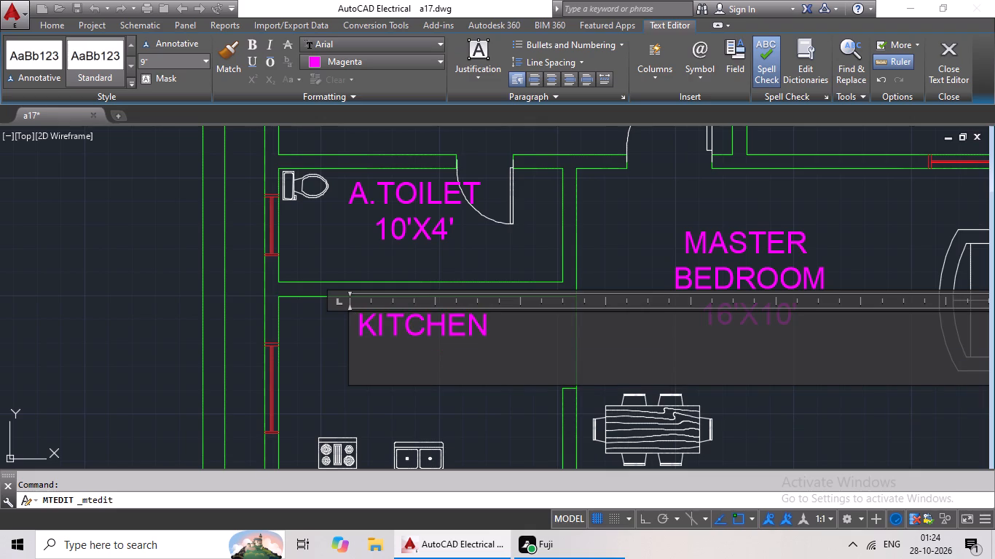
text(10'X6'6")
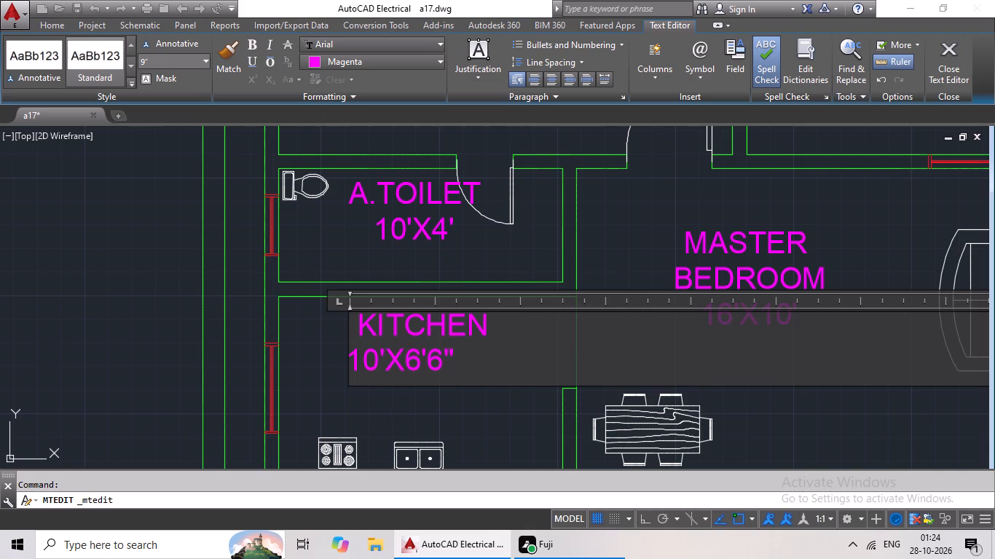
Indent the 10'X6'6" line to centre it beneath KITCHEN, and finish editing the label.
click(354, 358)
key(space)
key(space)
click(417, 411)
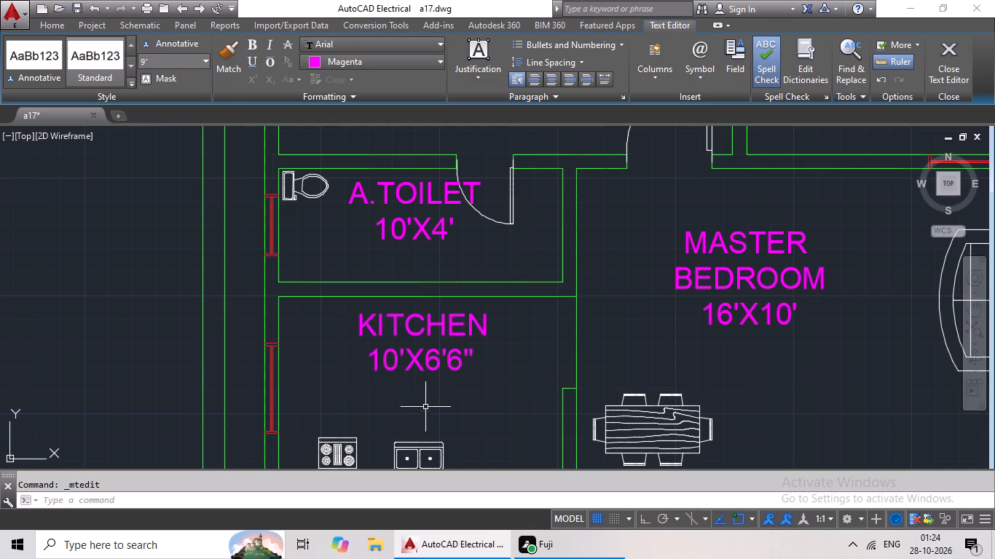
Replace the label text in the hall beside the kitchen with four lines: HALL, CUM, DINING and 28'9"X11'.
scroll(481, 375, down, 2)
middle_drag(492, 370, 398, 354)
middle_drag(473, 339, 428, 352)
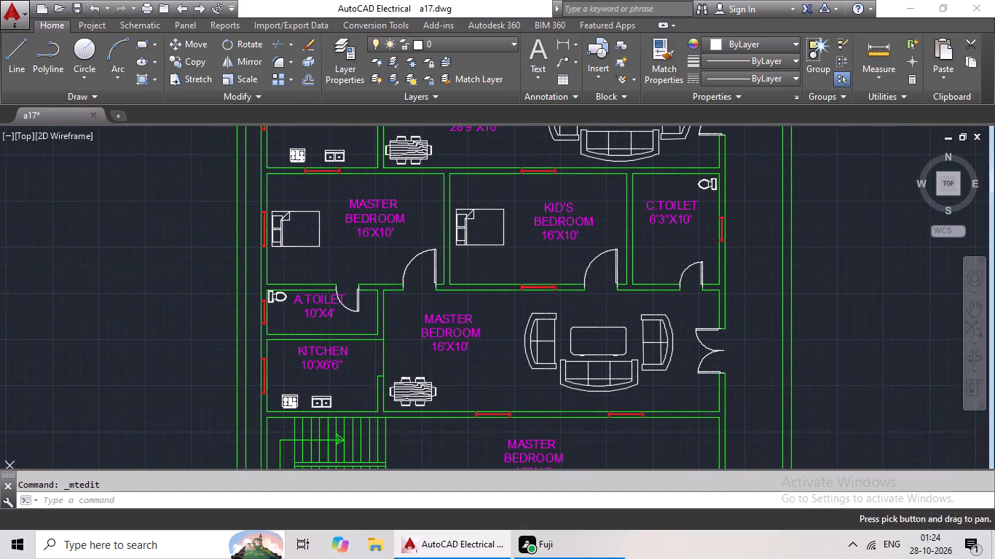
double_click(442, 328)
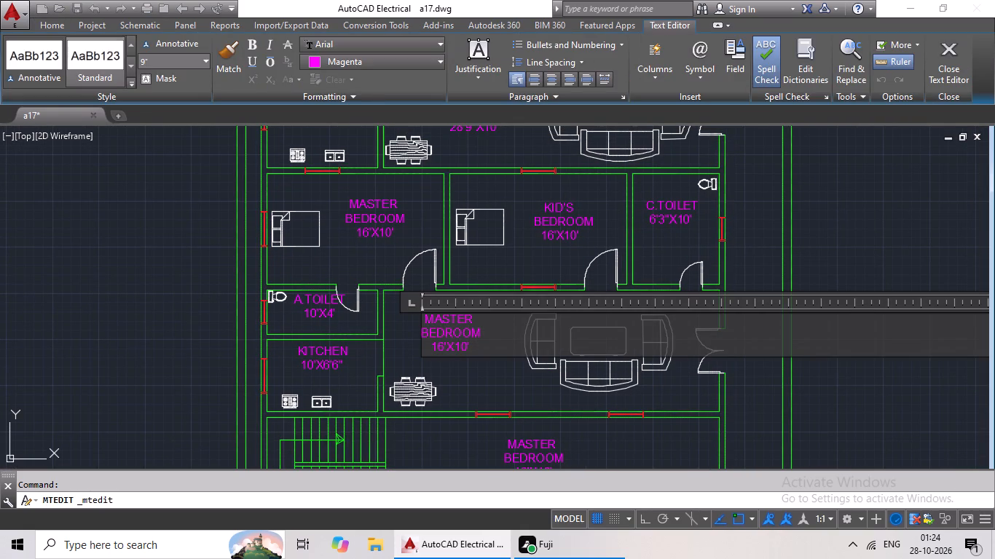
scroll(453, 334, down, 1)
scroll(453, 334, up, 1)
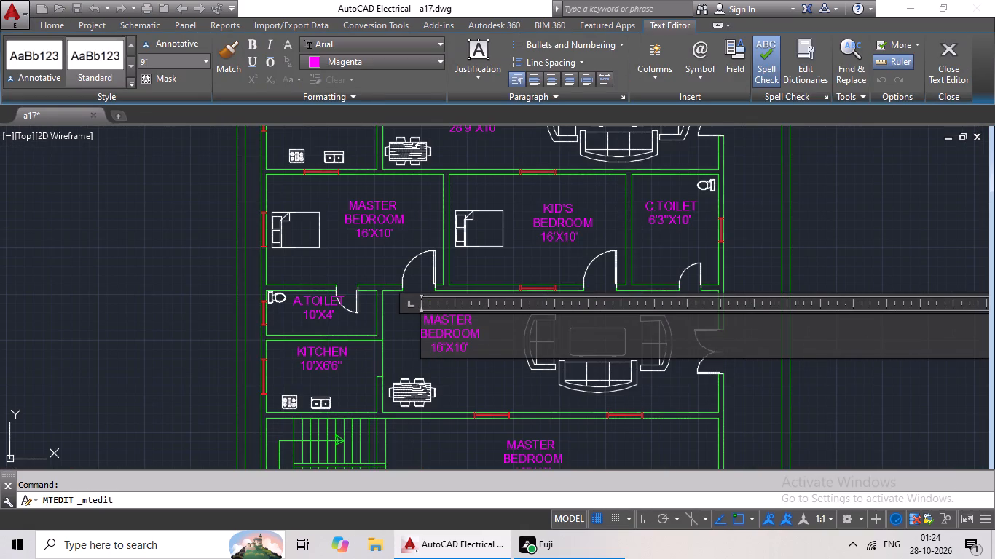
click(481, 353)
key(BackSpace)
key(BackSpace)
key(BackSpace)
key(BackSpace)
key(BackSpace)
key(BackSpace)
key(BackSpace)
key(BackSpace)
key(BackSpace)
key(BackSpace)
key(BackSpace)
key(BackSpace)
key(BackSpace)
key(BackSpace)
key(BackSpace)
key(BackSpace)
key(BackSpace)
key(BackSpace)
key(BackSpace)
key(BackSpace)
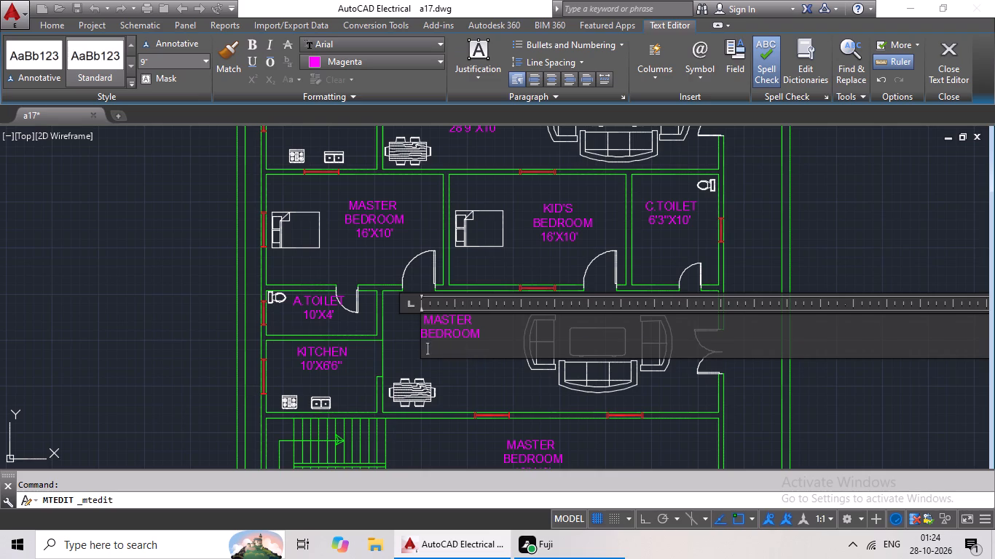
key(BackSpace)
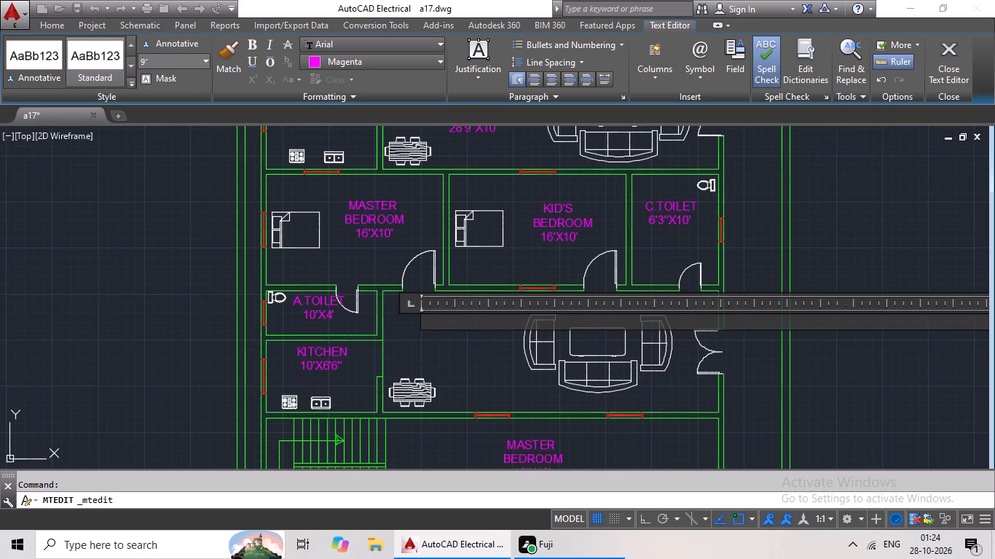
scroll(481, 353, down, 1)
scroll(481, 353, up, 1)
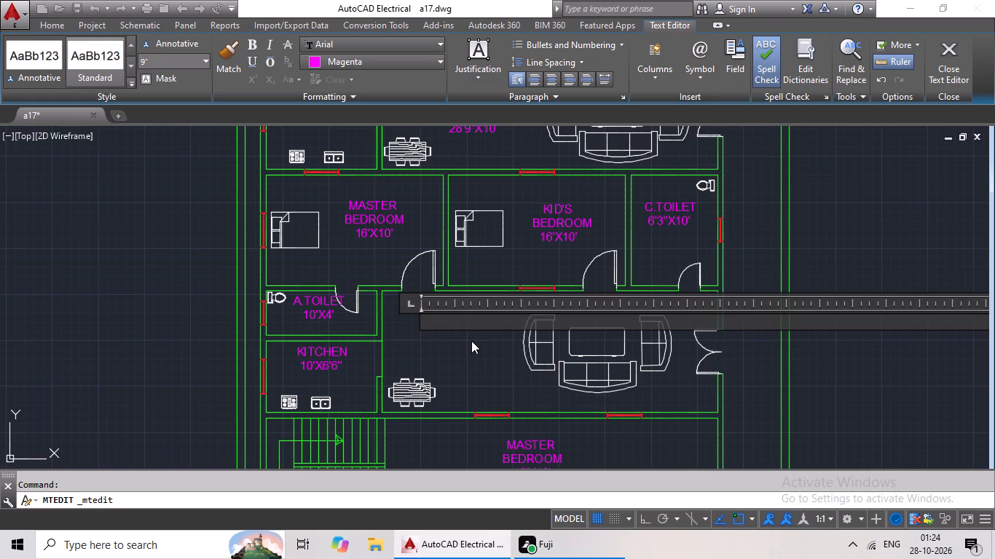
text(HALL)
key(Return)
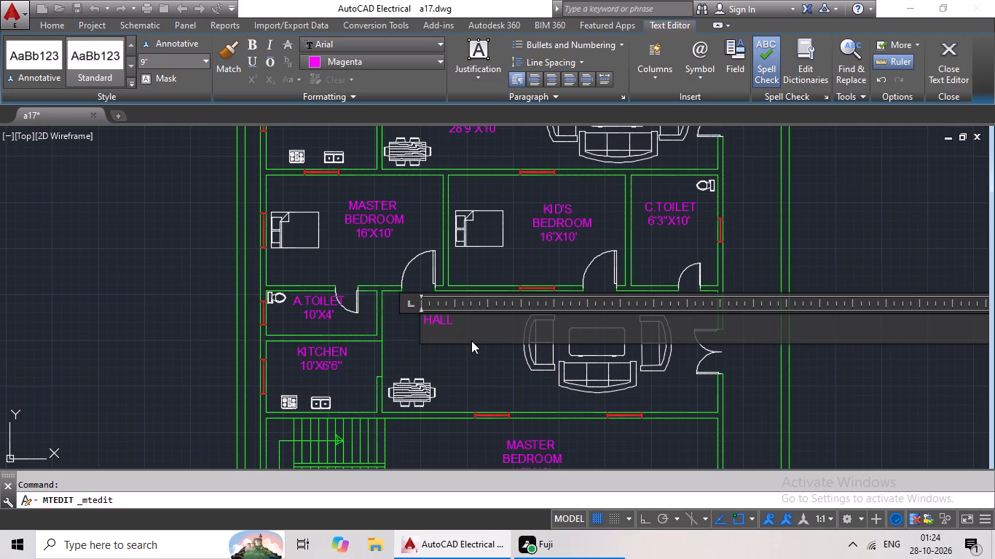
text(CUM)
key(Return)
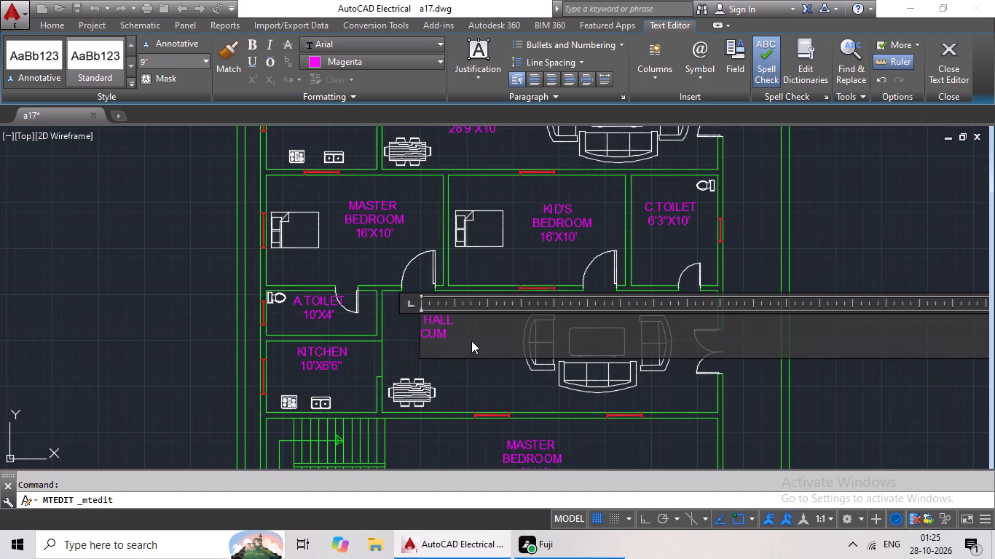
text(DINING)
key(Return)
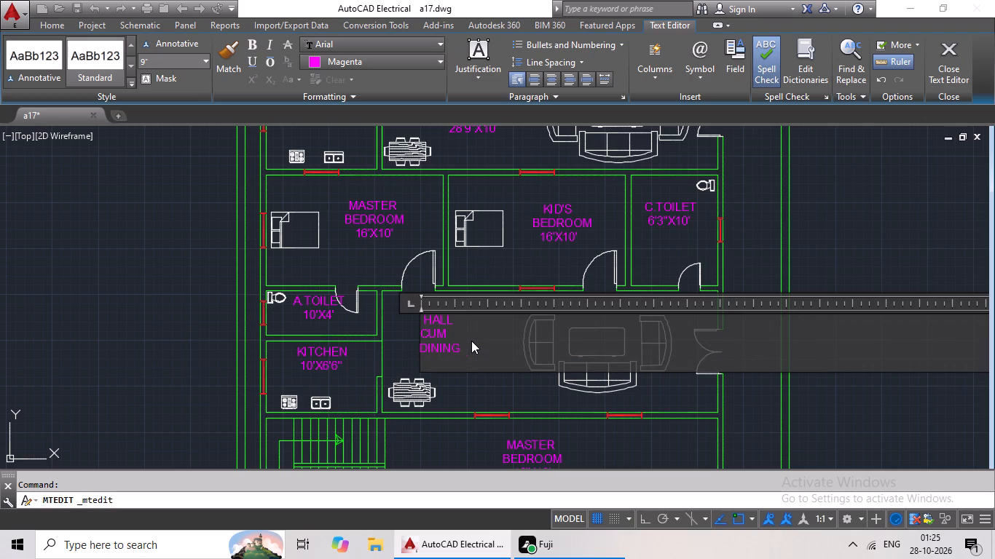
text(28'9"X)
text(11')
Indent the CUM, DINING and 28'9"X11' lines by one leading space each to align with HALL, and finish editing the label.
scroll(461, 354, up, 3)
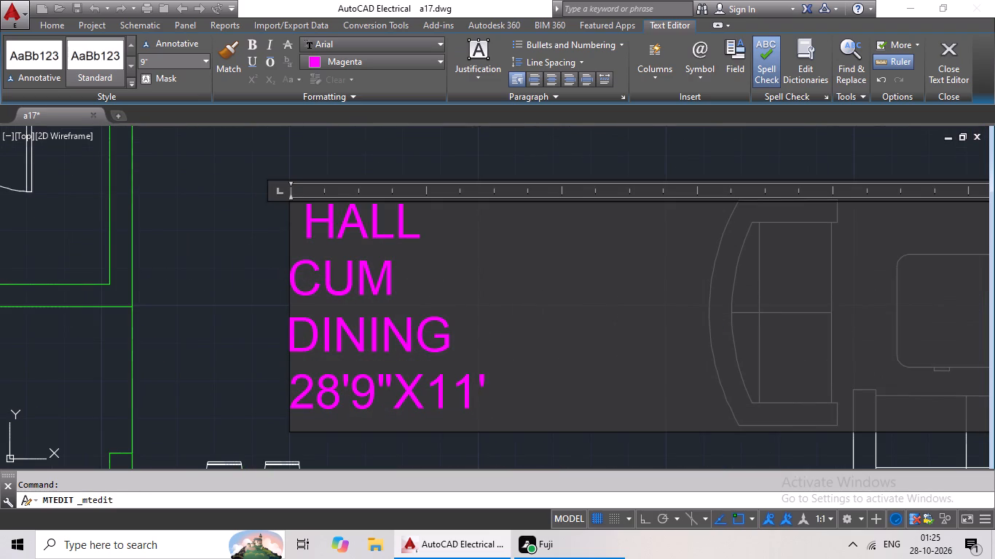
click(291, 266)
key(space)
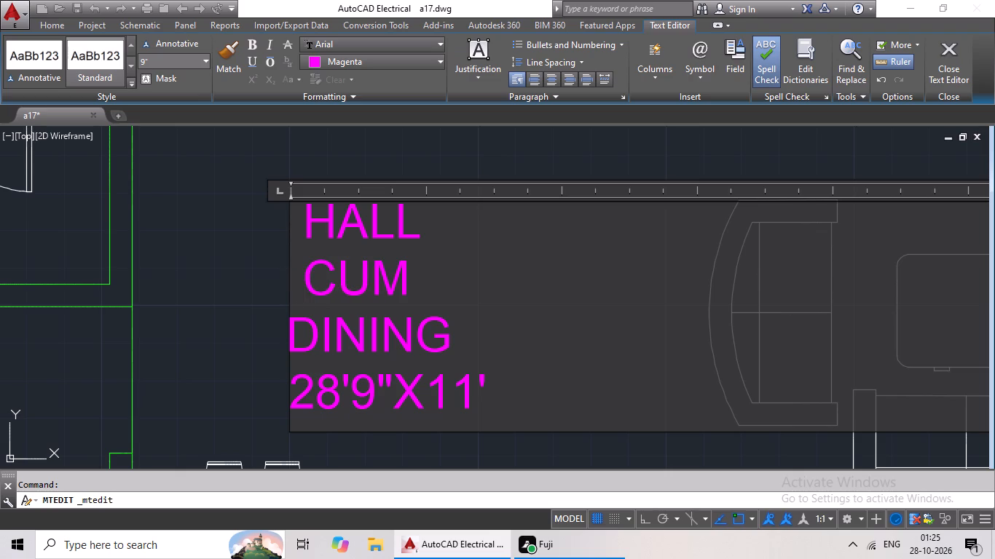
click(294, 317)
key(space)
click(298, 389)
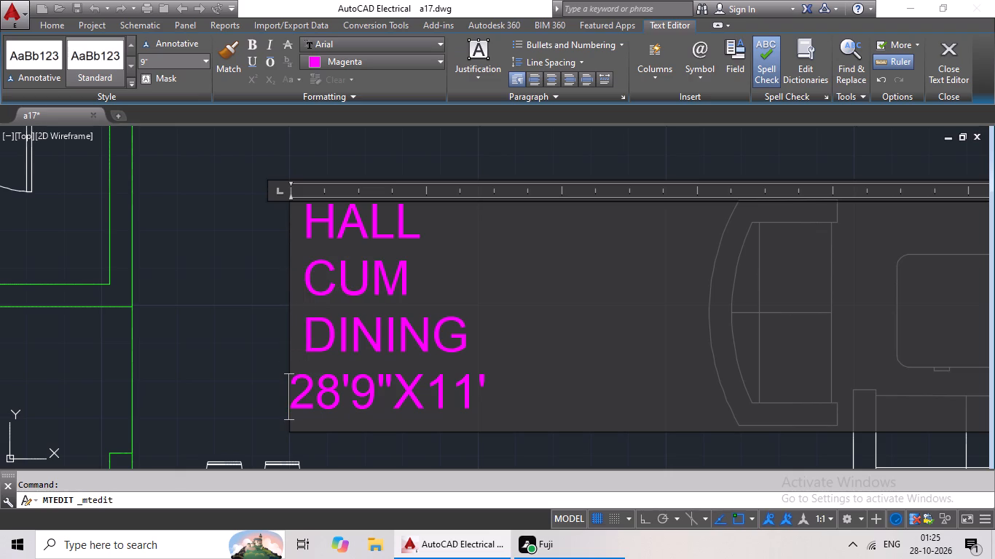
key(space)
click(420, 167)
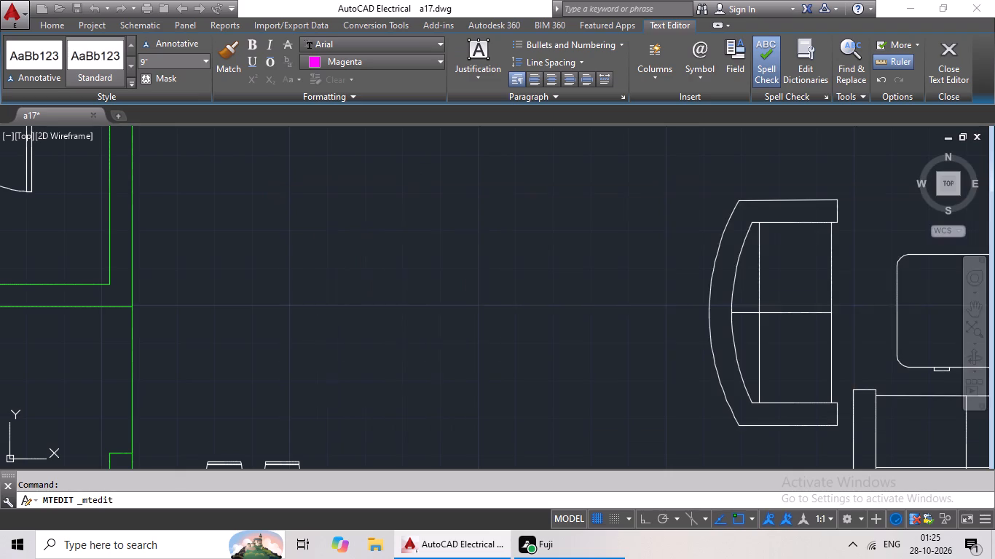
Replace the label text in the open space beside the staircase with two lines: PASSAGE and 29'X8'6".
scroll(460, 253, down, 4)
middle_drag(503, 312, 514, 277)
middle_drag(516, 314, 522, 290)
middle_drag(512, 301, 516, 278)
scroll(548, 298, up, 1)
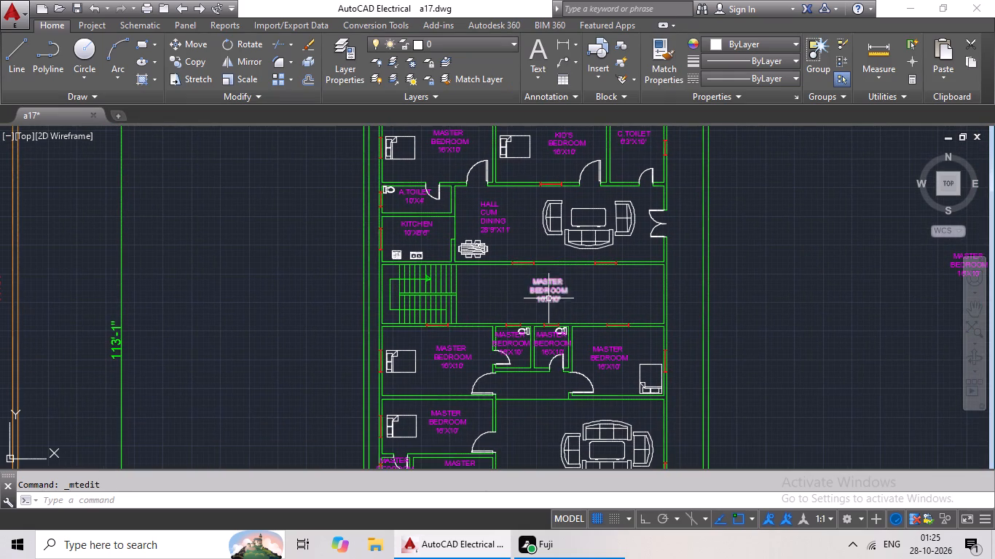
scroll(548, 298, up, 1)
double_click(548, 259)
double_click(530, 257)
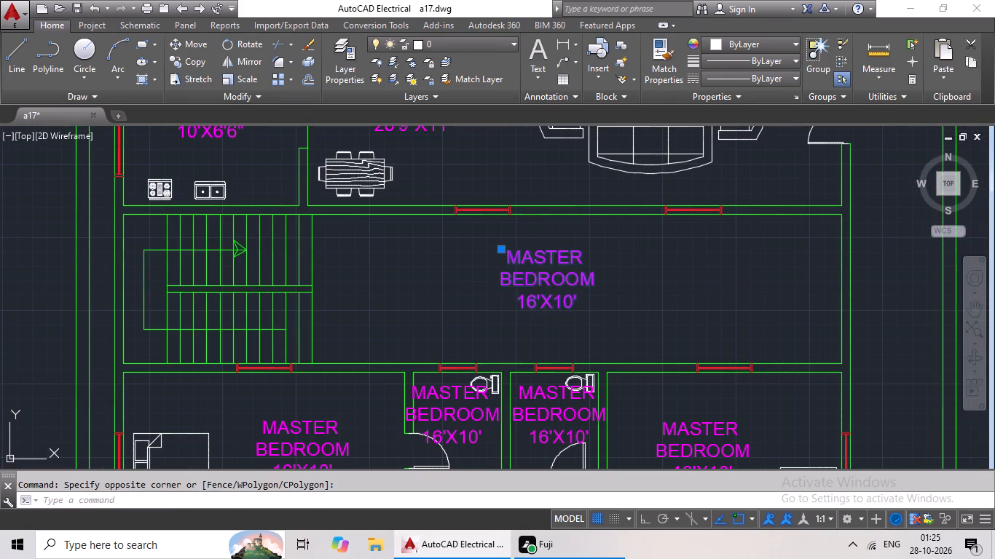
scroll(570, 292, up, 2)
click(601, 307)
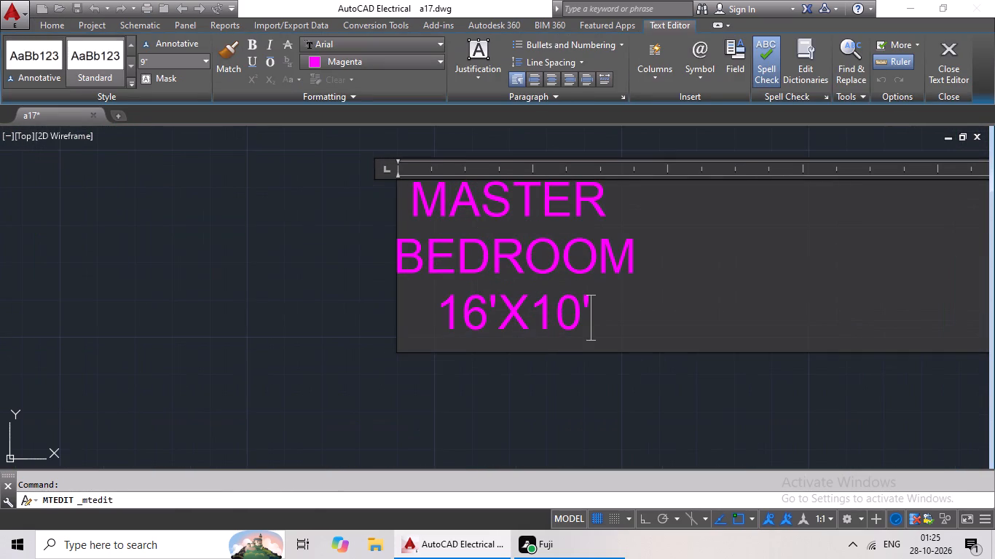
key(BackSpace)
key(BackSpace)
key(BackSpace)
key(BackSpace)
key(BackSpace)
key(BackSpace)
key(BackSpace)
key(BackSpace)
key(BackSpace)
key(BackSpace)
key(BackSpace)
key(BackSpace)
key(BackSpace)
key(BackSpace)
key(BackSpace)
key(BackSpace)
key(BackSpace)
key(BackSpace)
key(BackSpace)
key(BackSpace)
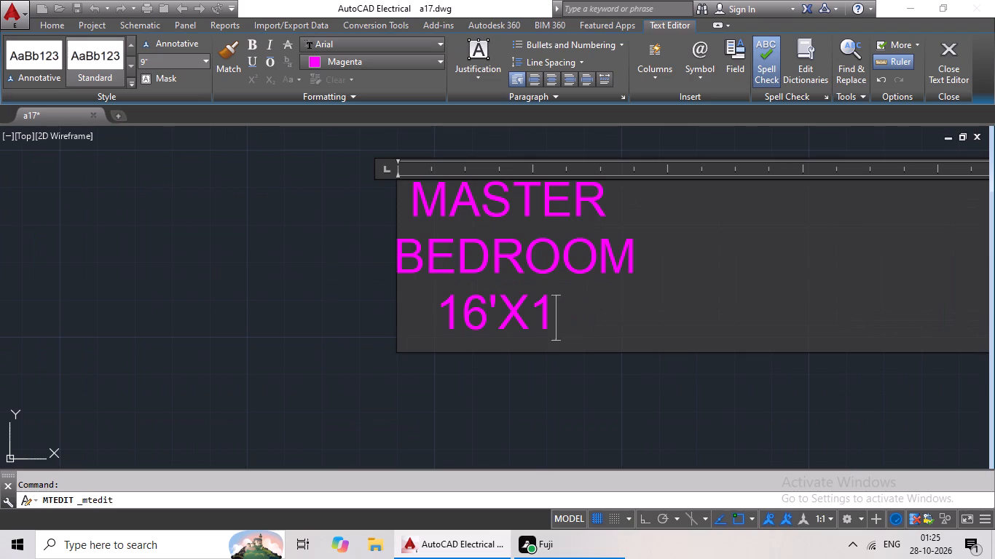
key(BackSpace)
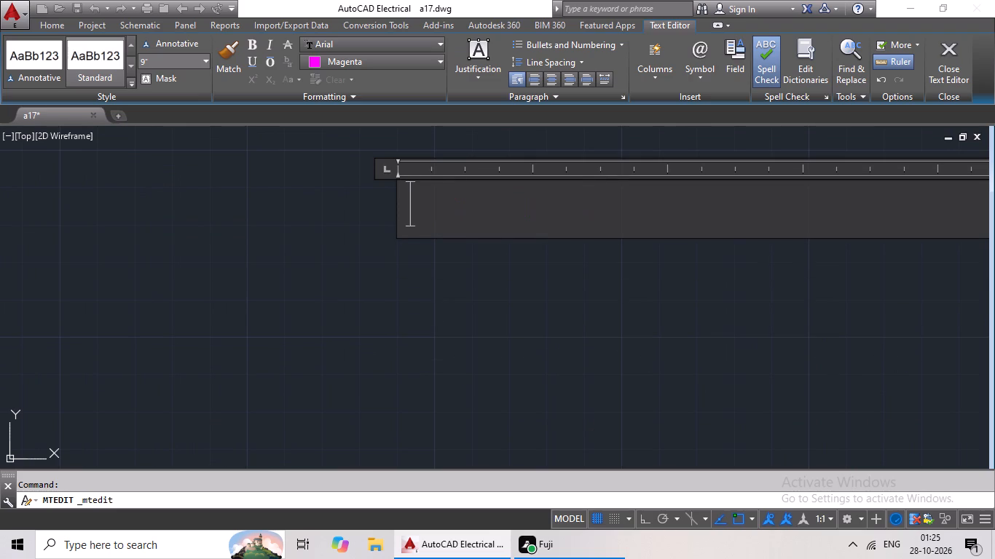
text(PASSA)
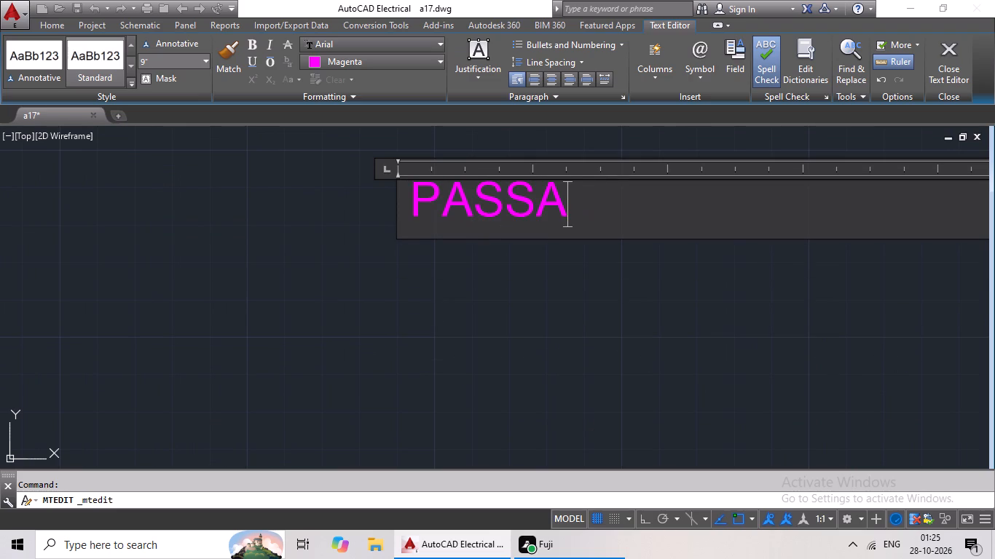
text(GE)
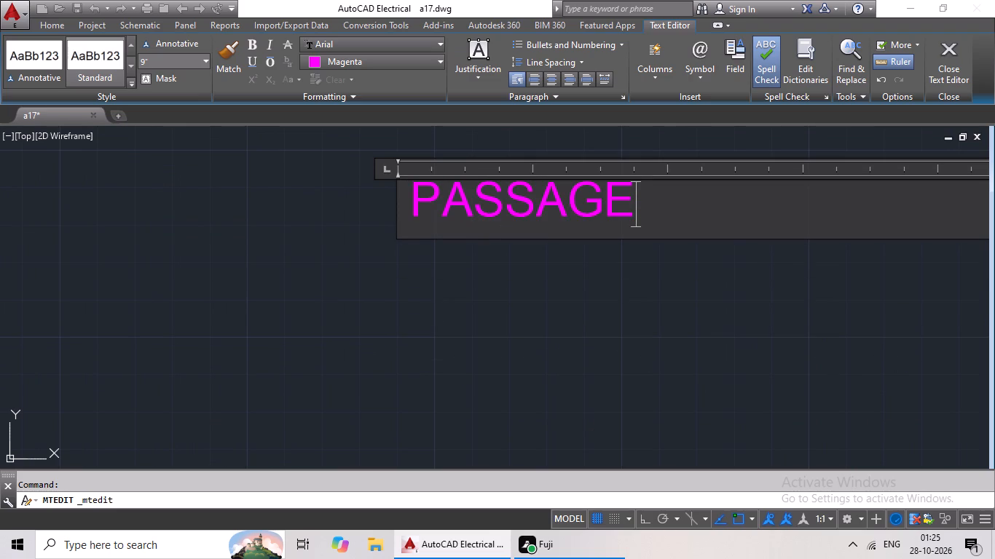
key(Return)
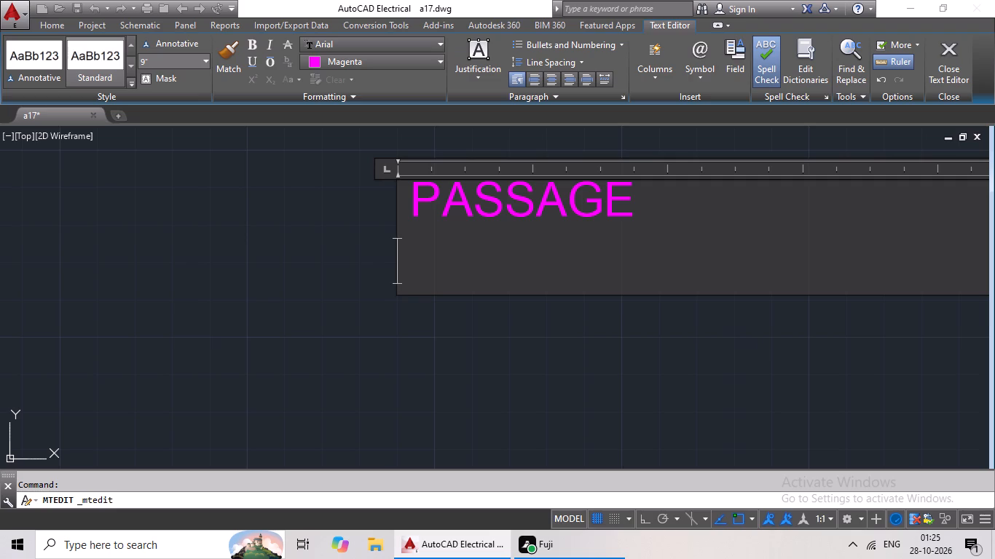
text(29')
key(shift+x)
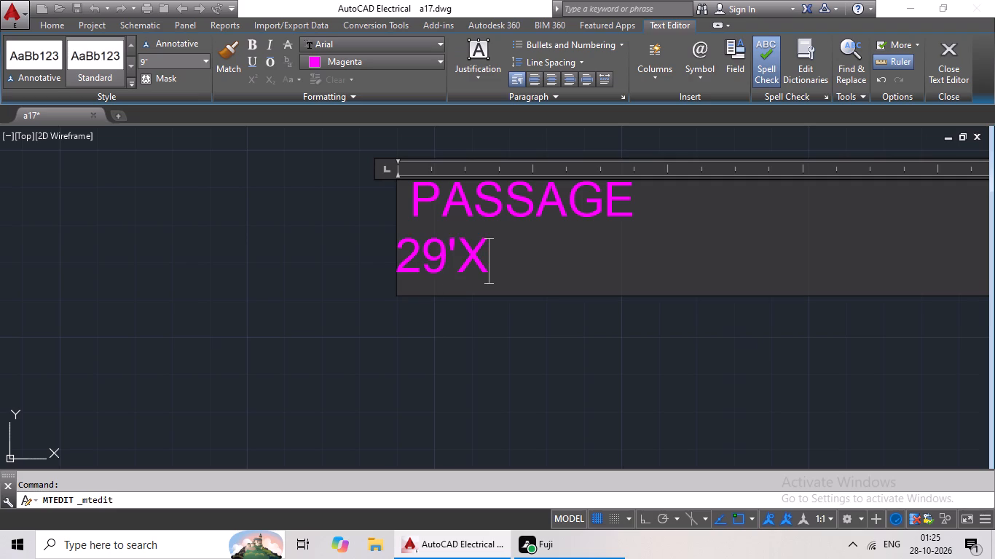
text(8')
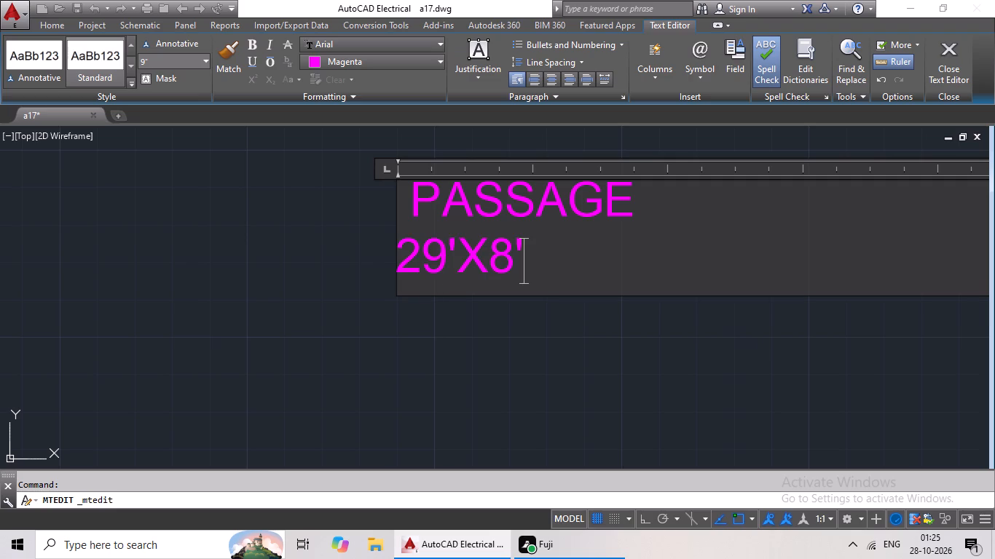
key(6)
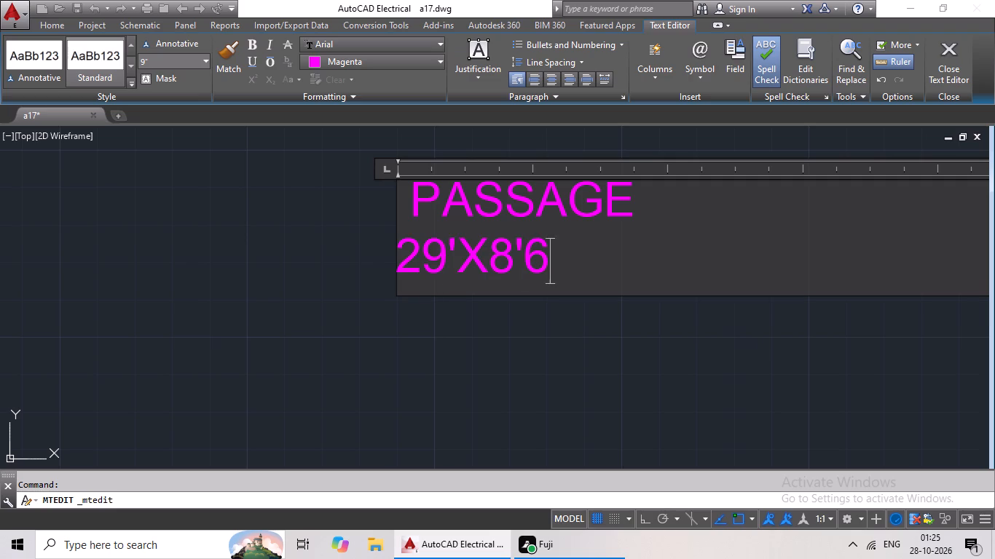
key(shift+quotedbl)
Indent the 29'X8'6" line with three leading spaces to centre it beneath PASSAGE, and finish editing the label.
click(398, 258)
key(space)
key(space)
key(space)
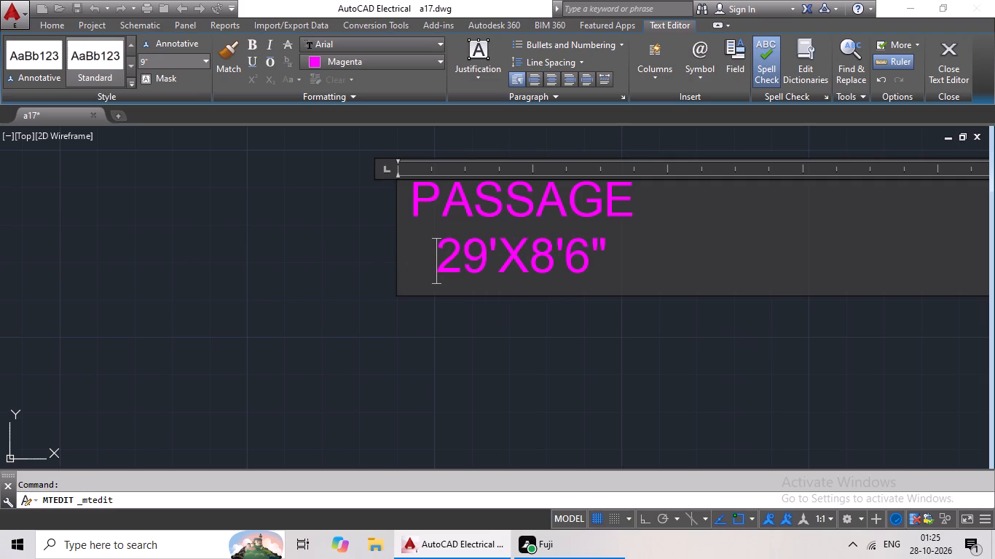
click(441, 324)
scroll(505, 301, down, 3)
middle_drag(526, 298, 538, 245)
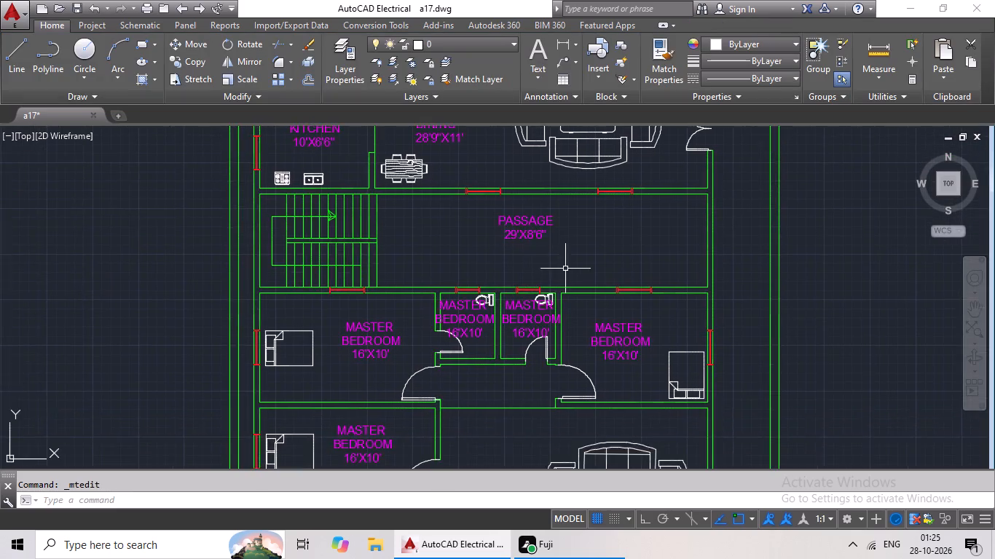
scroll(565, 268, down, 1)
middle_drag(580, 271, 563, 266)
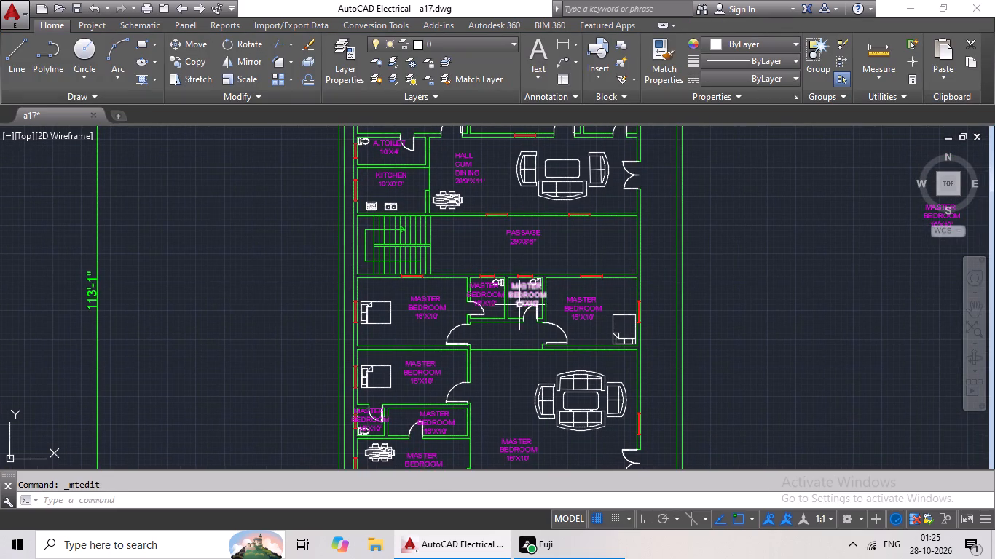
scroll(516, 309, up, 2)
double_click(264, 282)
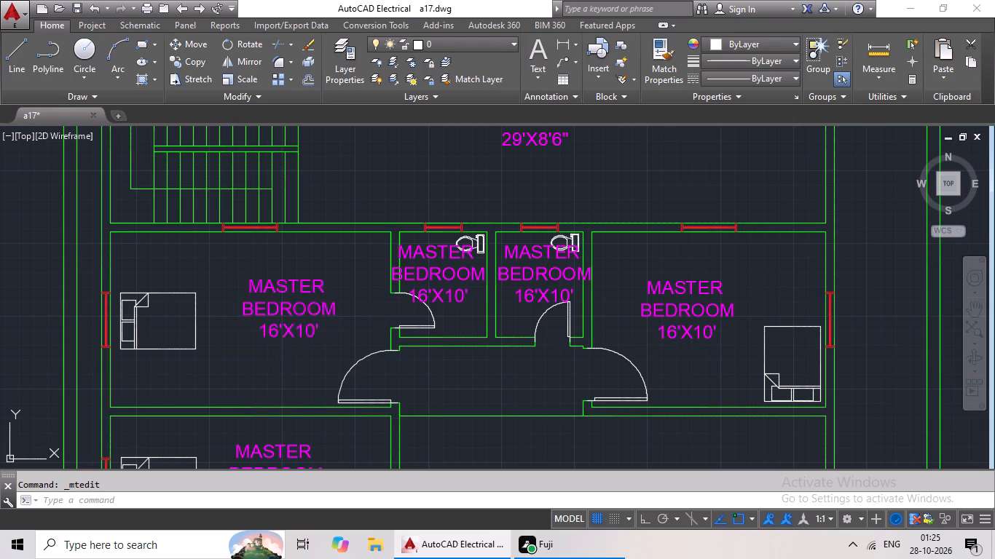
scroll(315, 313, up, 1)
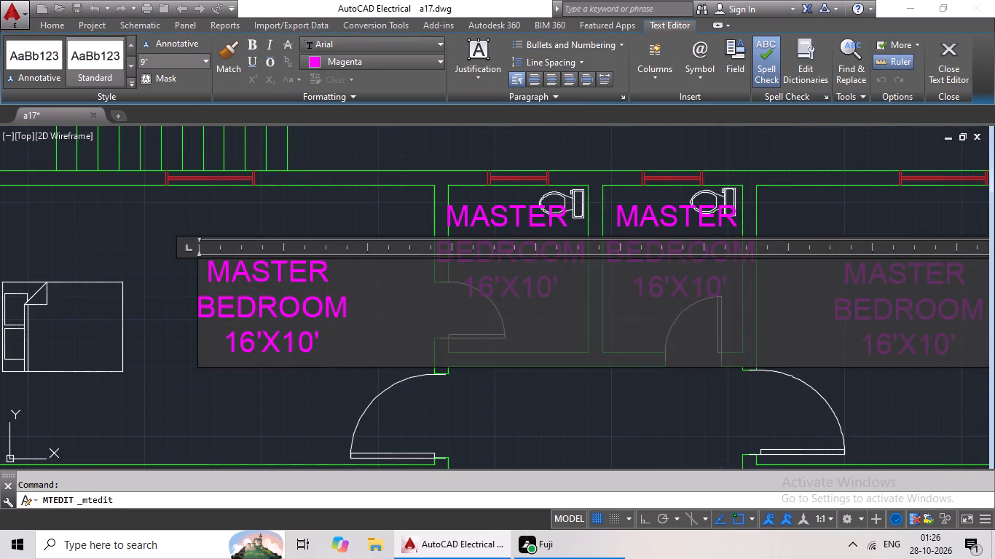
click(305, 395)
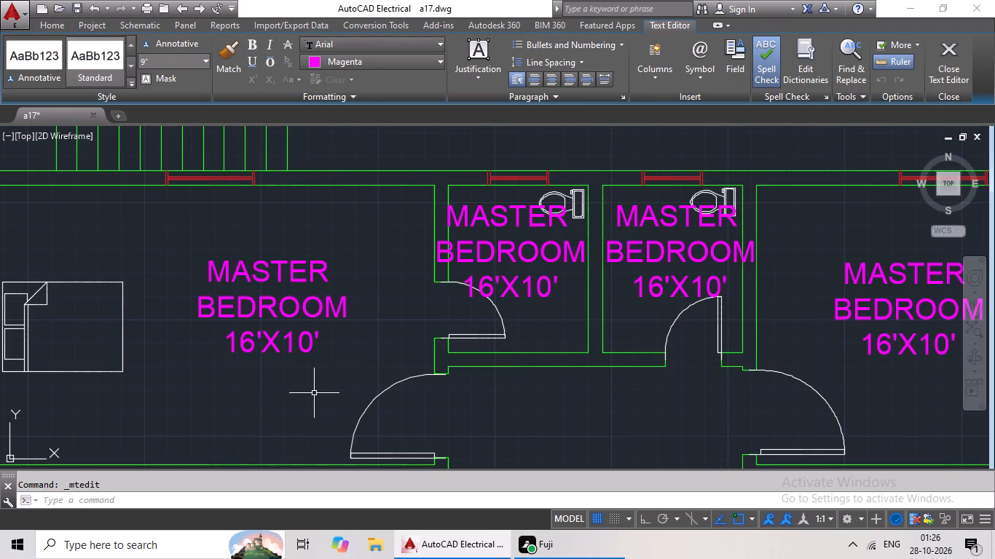
Replace the label text in the toilet whose door opens into the adjoining bedroom with two lines: A.TOILET and 5'X6'.
scroll(492, 364, down, 1)
double_click(500, 276)
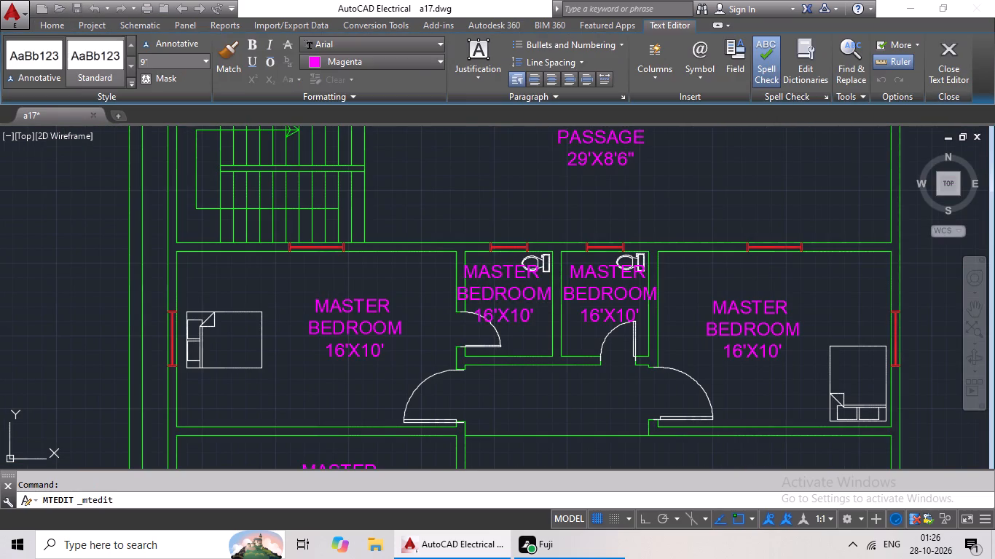
scroll(515, 291, up, 2)
click(565, 346)
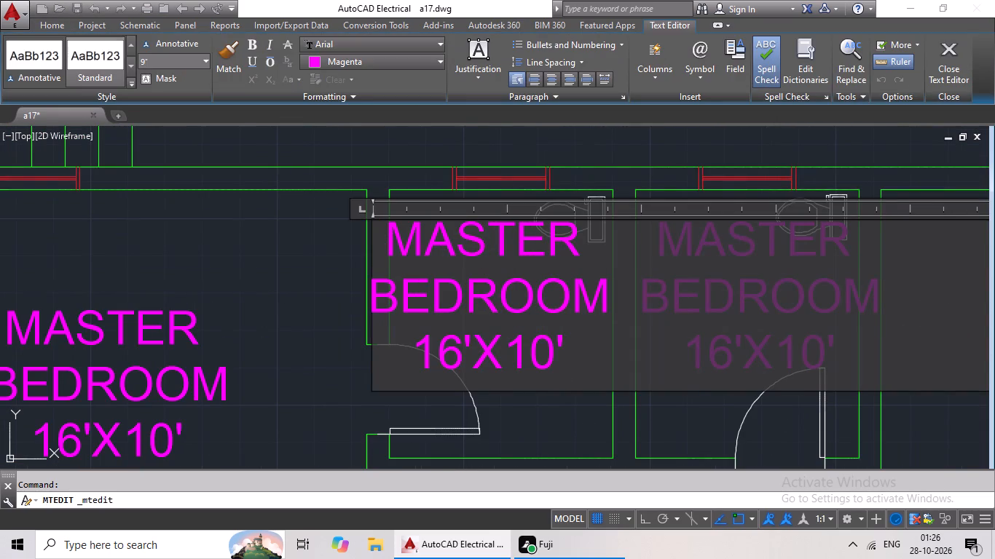
key(BackSpace)
key(BackSpace)
key(BackSpace)
key(BackSpace)
key(BackSpace)
key(BackSpace)
key(BackSpace)
key(BackSpace)
key(BackSpace)
key(BackSpace)
key(BackSpace)
key(BackSpace)
key(BackSpace)
key(BackSpace)
key(BackSpace)
key(BackSpace)
key(BackSpace)
key(BackSpace)
key(BackSpace)
key(BackSpace)
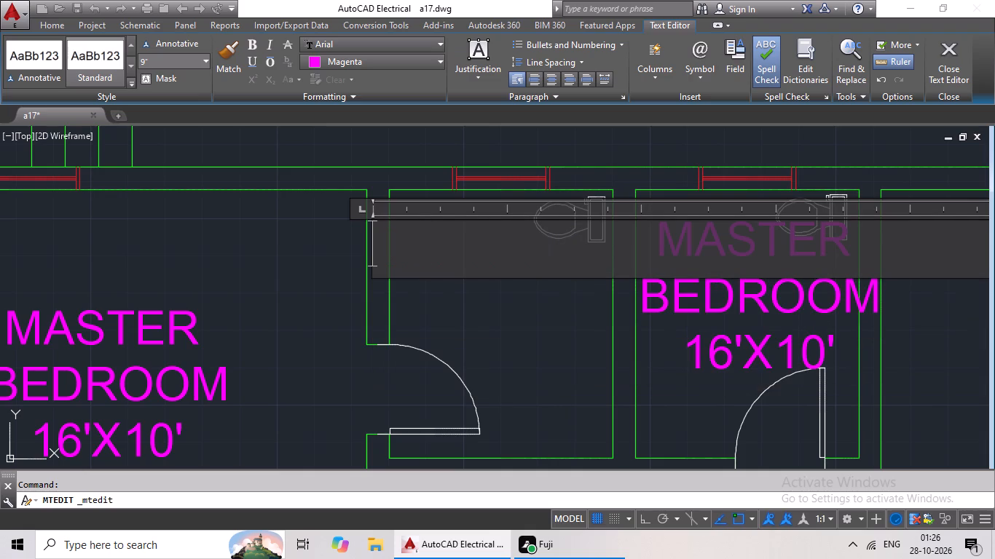
text(A.t)
key(BackSpace)
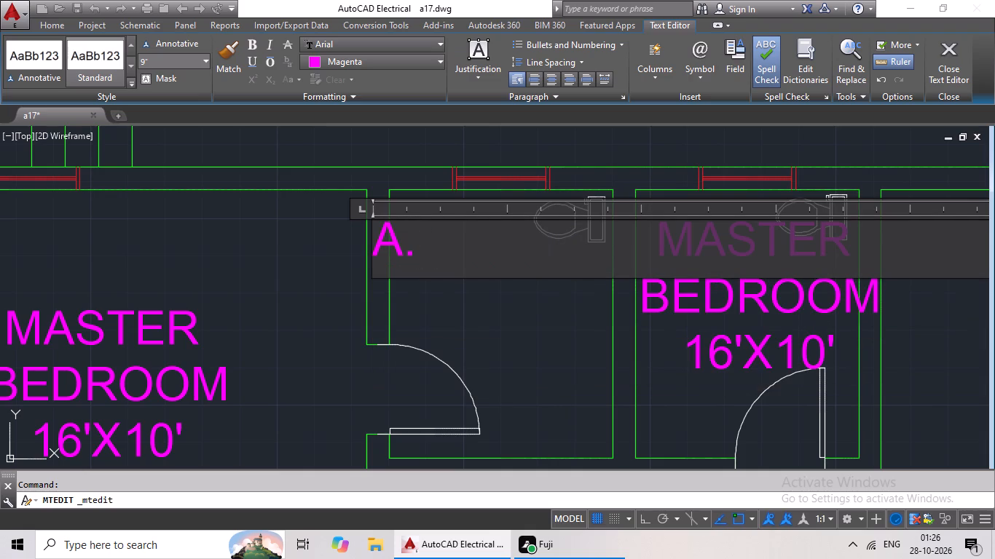
text(TOILET)
key(Return)
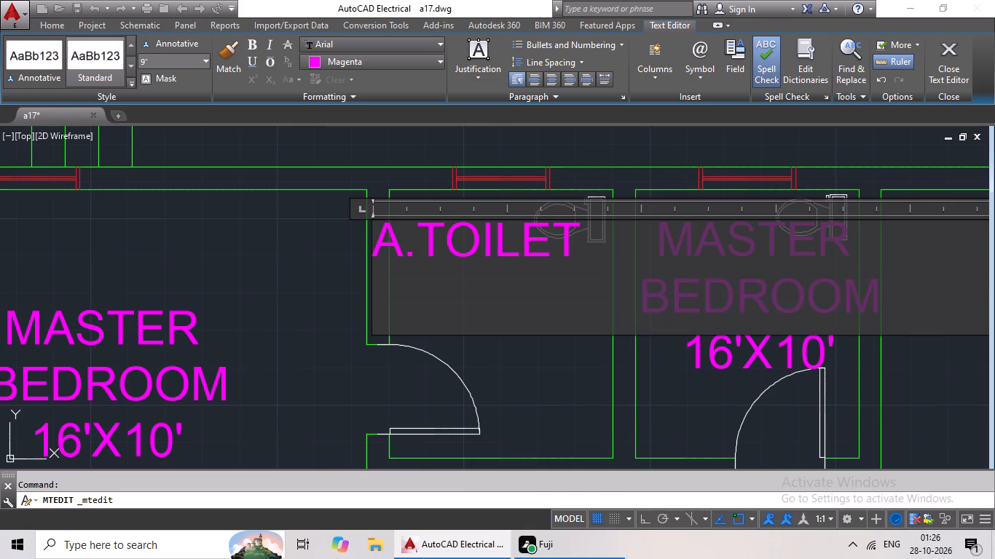
text(5'6)
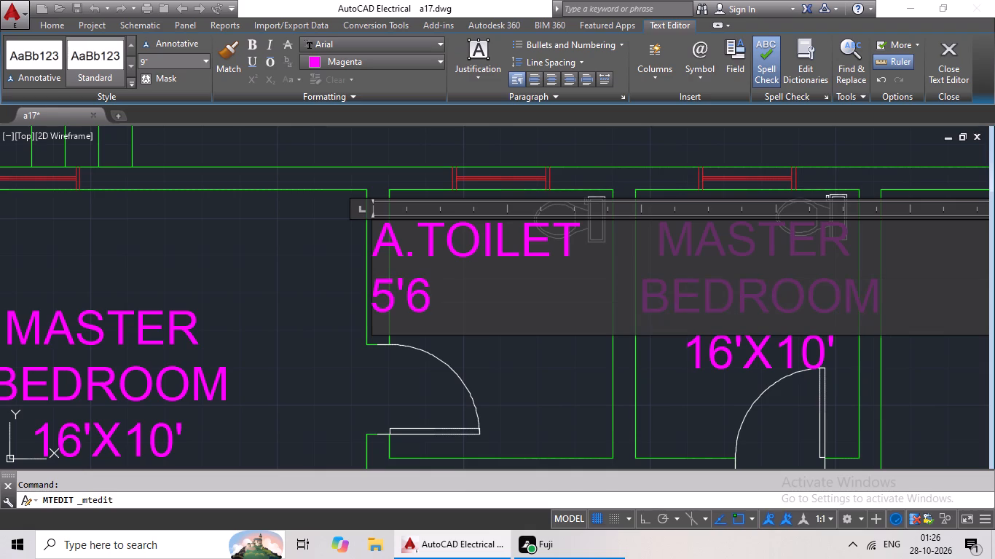
key(apostrophe)
key(BackSpace)
key(BackSpace)
key(shift+x)
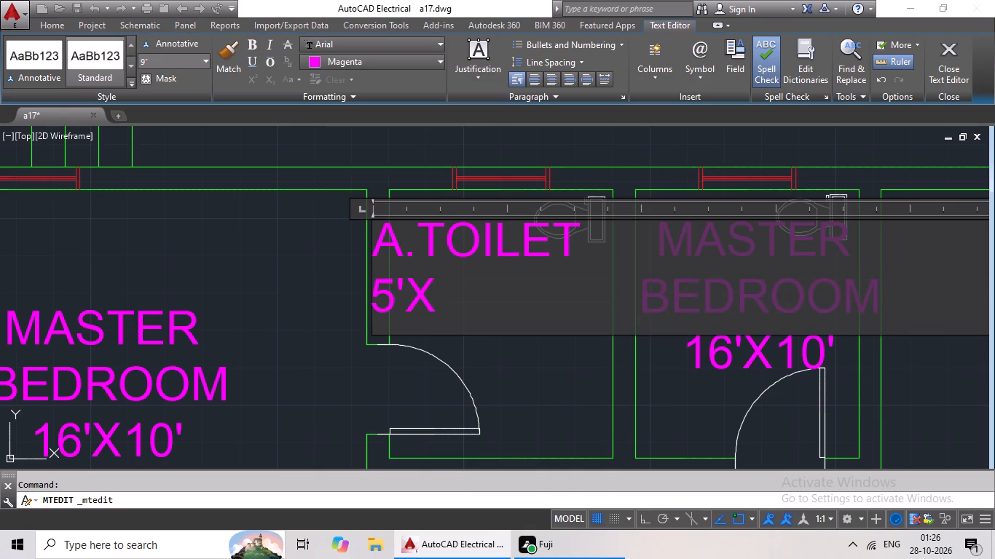
text(6')
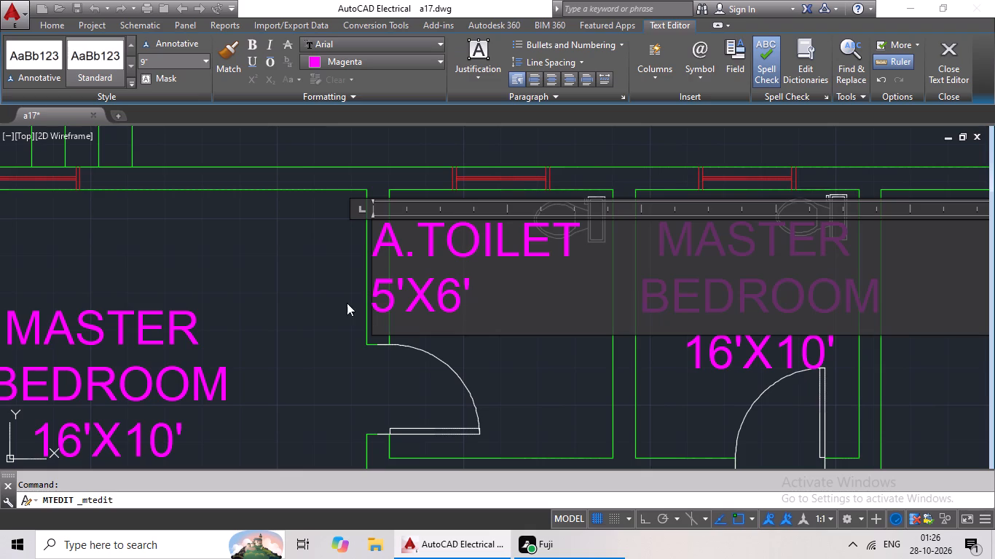
Indent A.TOILET by three leading spaces and 5'X6' by seven to centre the lines, and finish editing the label.
click(372, 289)
click(378, 236)
click(371, 240)
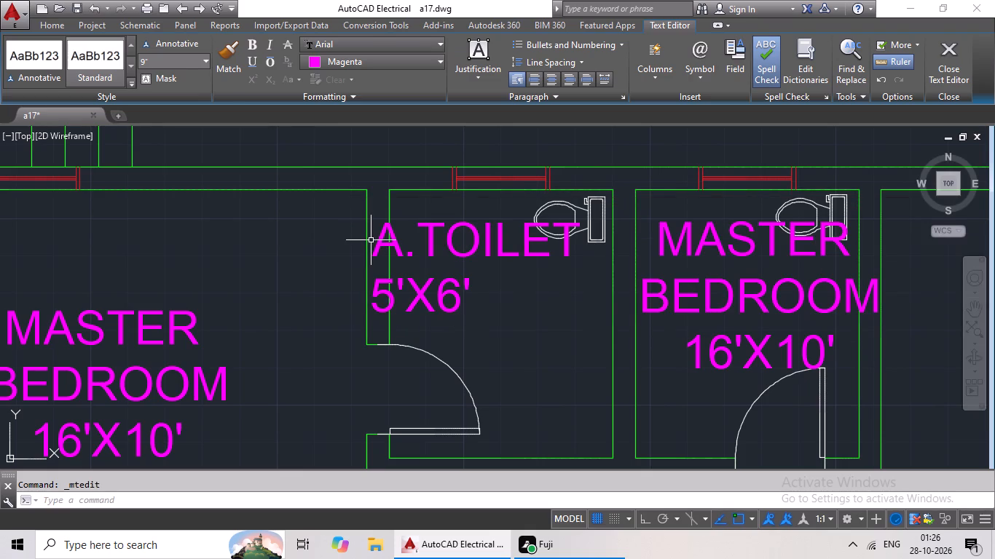
click(384, 248)
double_click(382, 247)
double_click(377, 245)
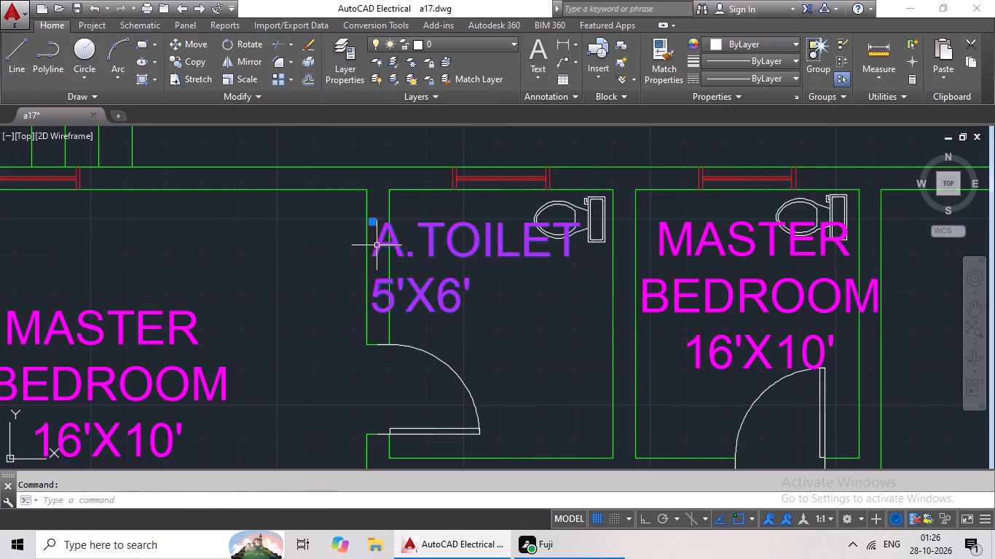
key(space)
key(space)
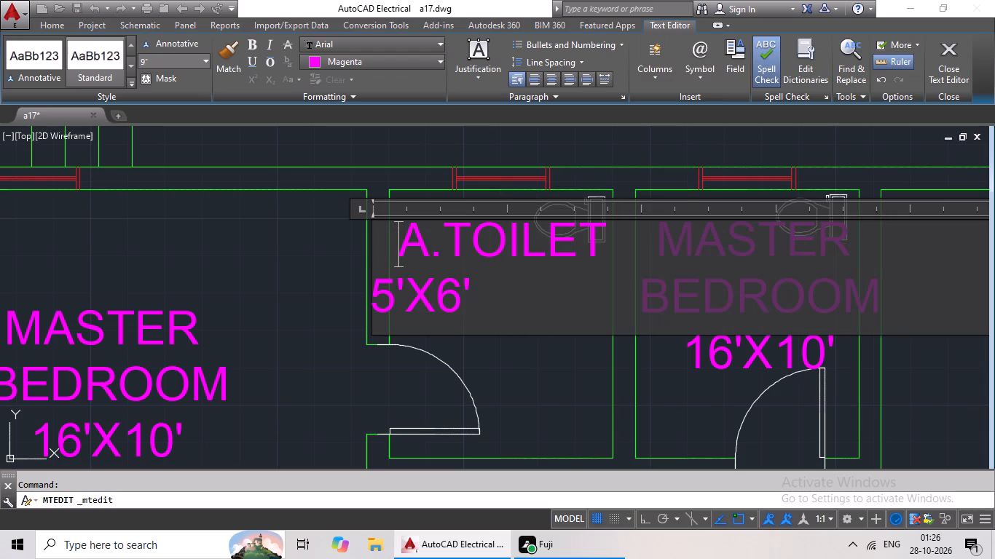
key(space)
click(372, 288)
key(space)
key(space)
key(space)
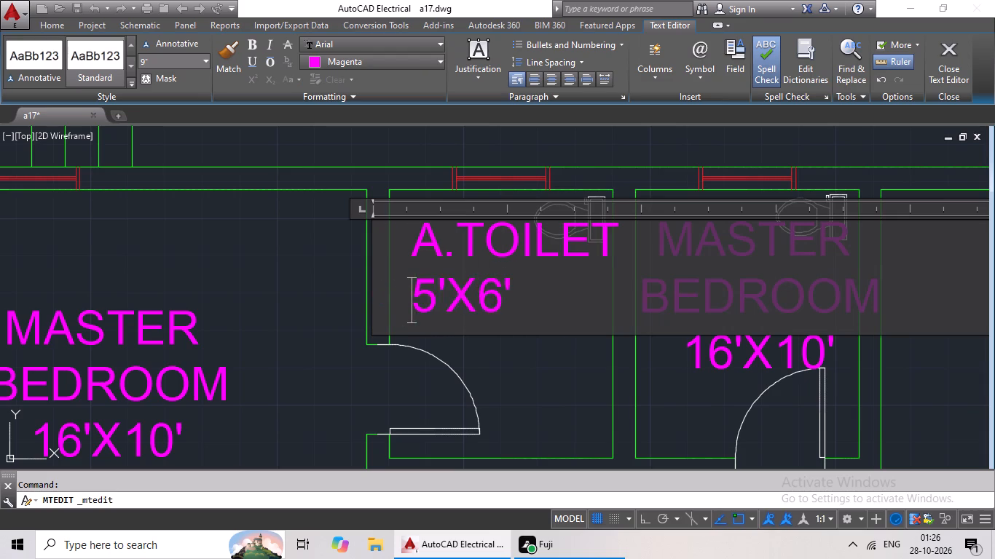
key(space)
key(space)
key(space)
key(space)
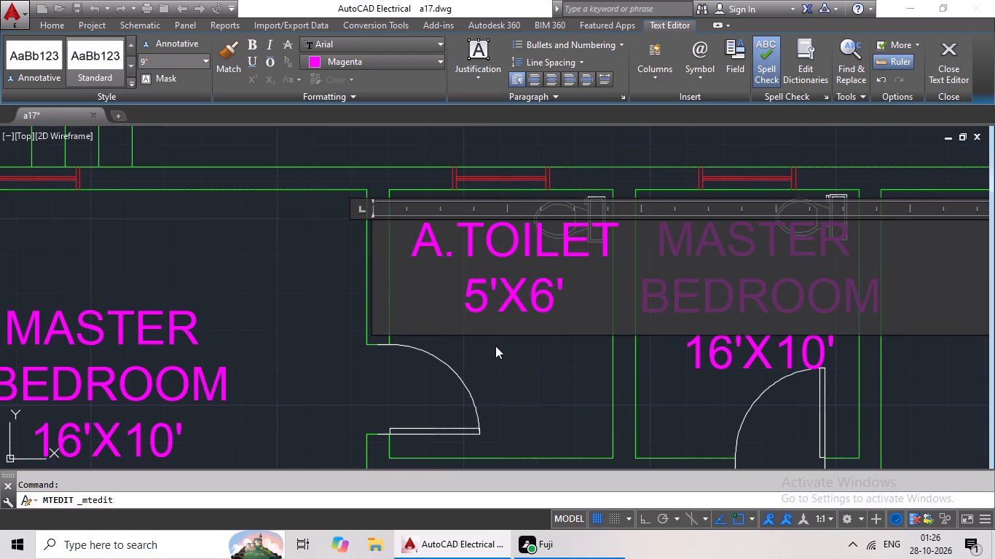
click(496, 346)
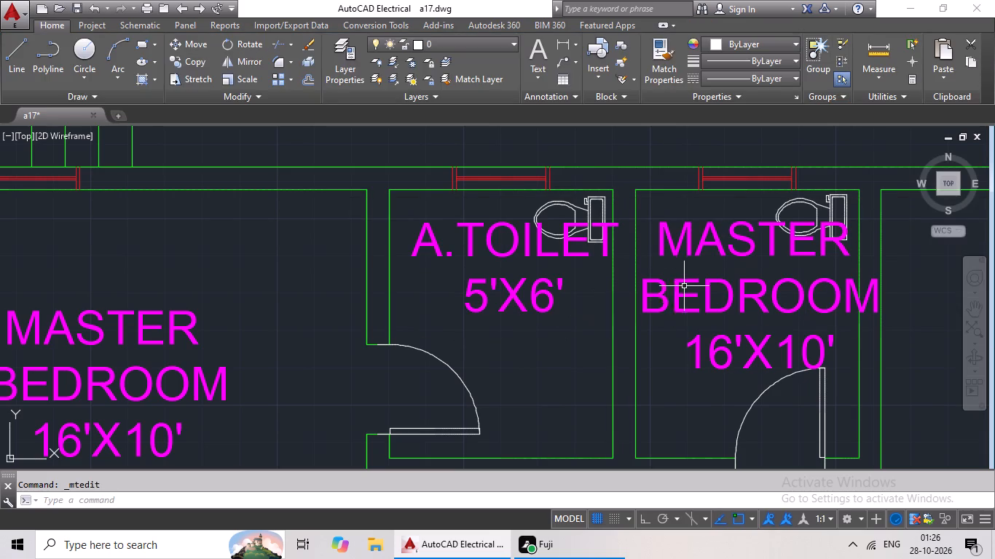
Replace the label text in the other toilet, beside A.TOILET, with two lines: C.TOILET and 5'X6'.
double_click(705, 239)
double_click(702, 247)
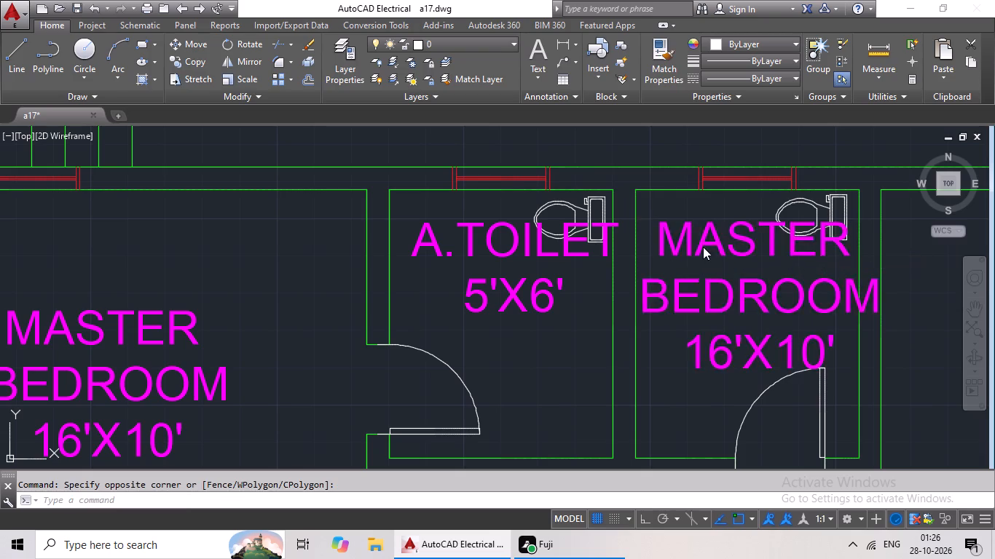
click(857, 342)
key(BackSpace)
key(BackSpace)
key(BackSpace)
key(BackSpace)
key(BackSpace)
key(BackSpace)
key(BackSpace)
key(BackSpace)
key(BackSpace)
key(BackSpace)
key(BackSpace)
key(BackSpace)
key(BackSpace)
key(BackSpace)
key(BackSpace)
key(BackSpace)
key(BackSpace)
key(BackSpace)
key(BackSpace)
key(BackSpace)
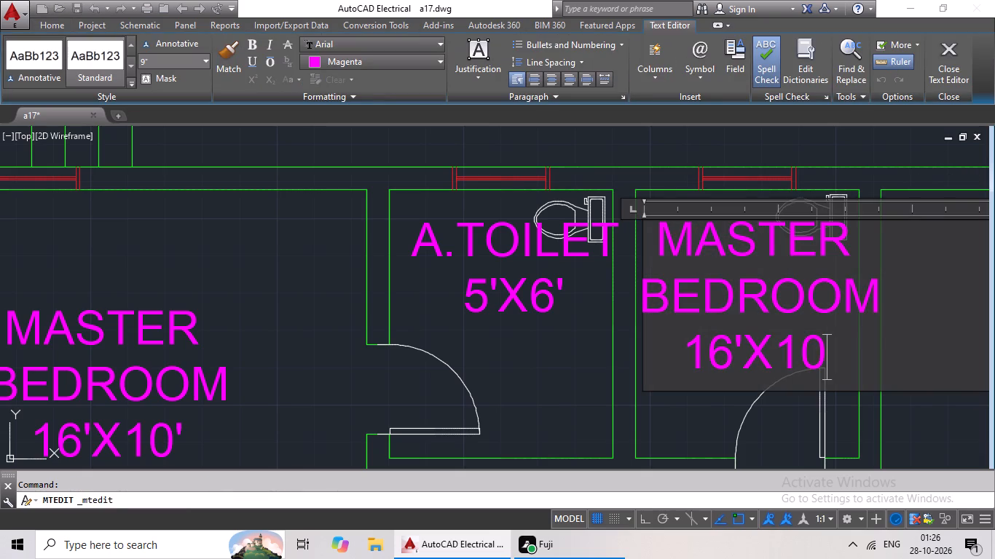
key(BackSpace)
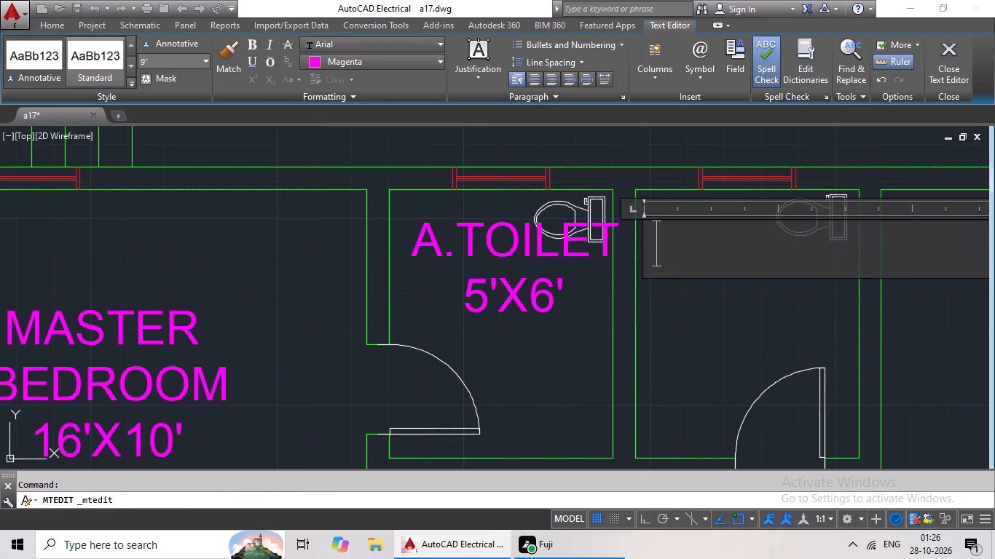
key(shift+c)
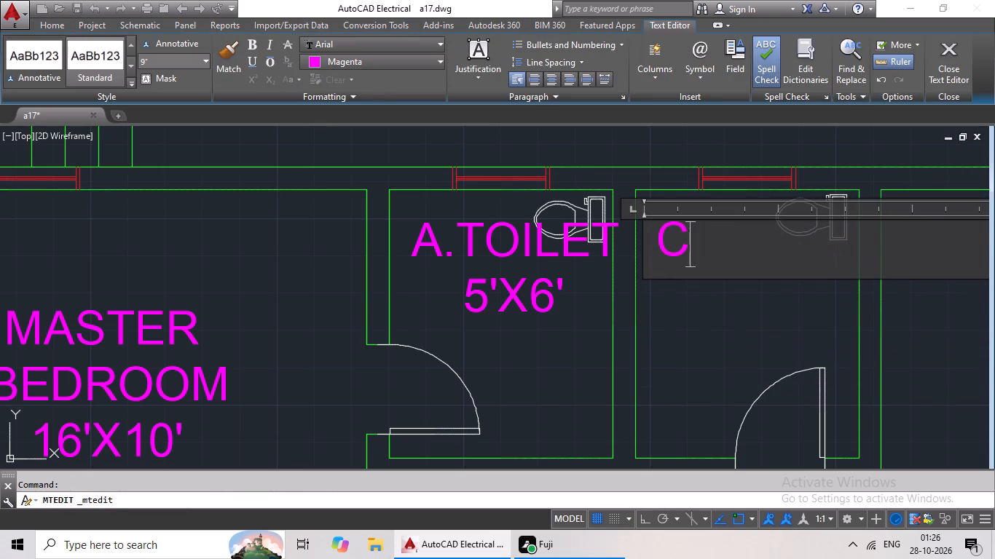
key(period)
text(TOILET)
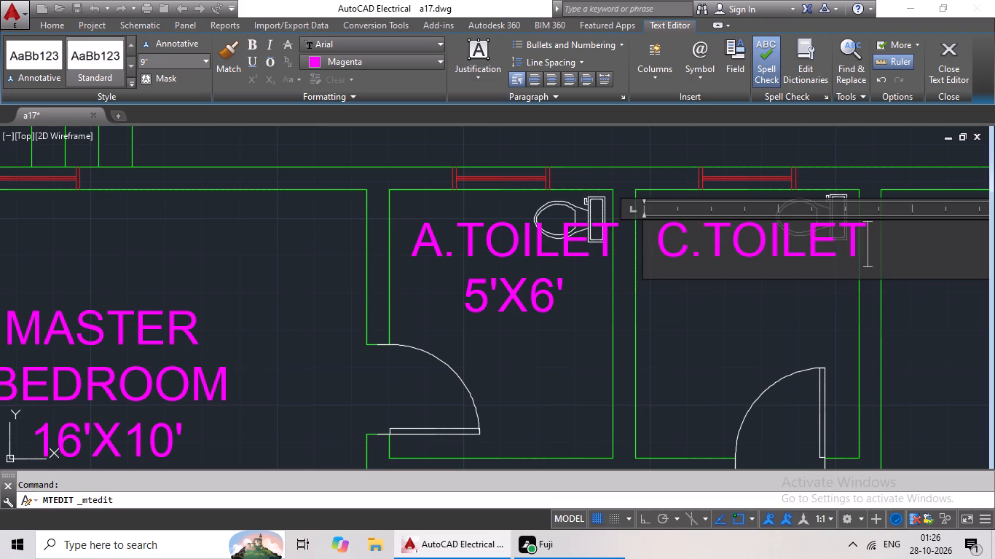
key(Return)
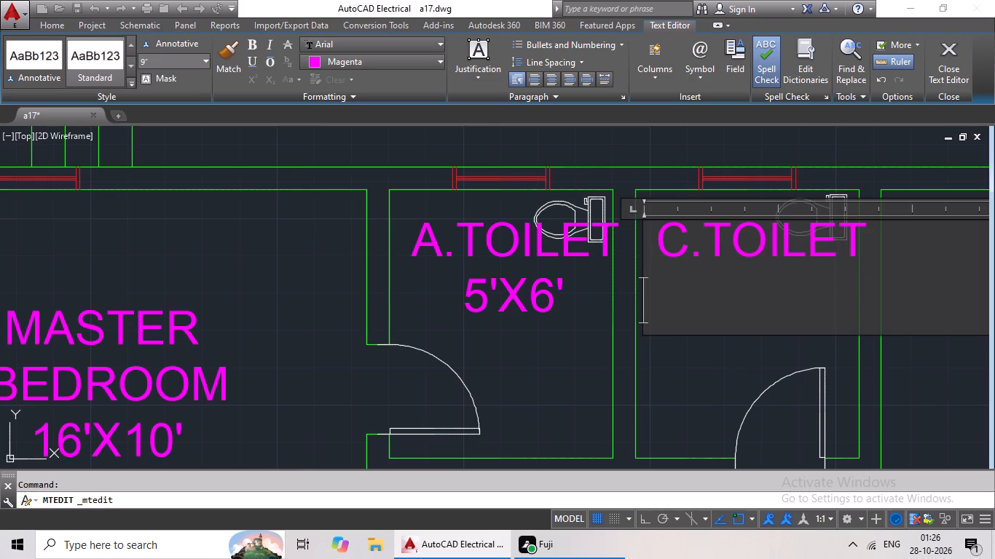
text(5'6)
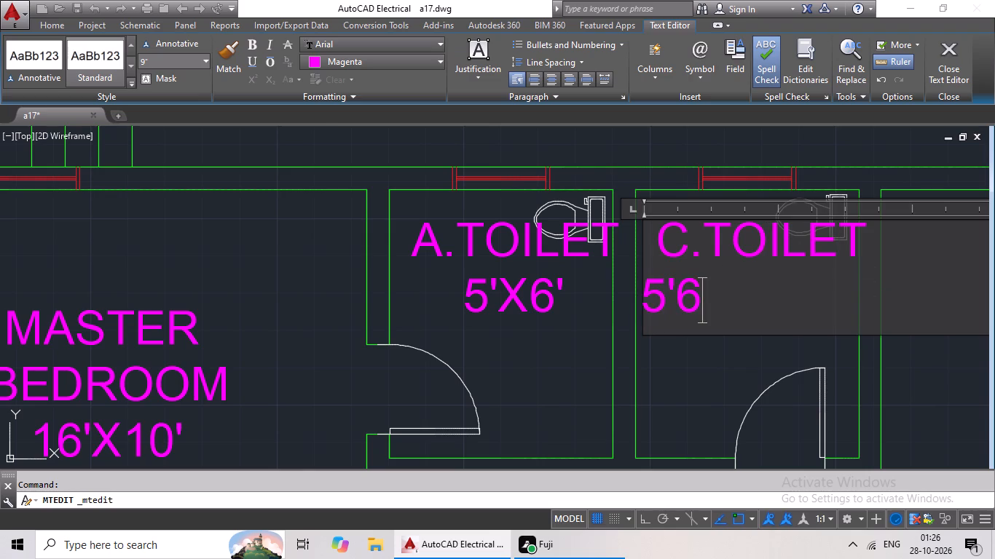
key(BackSpace)
key(shift+x)
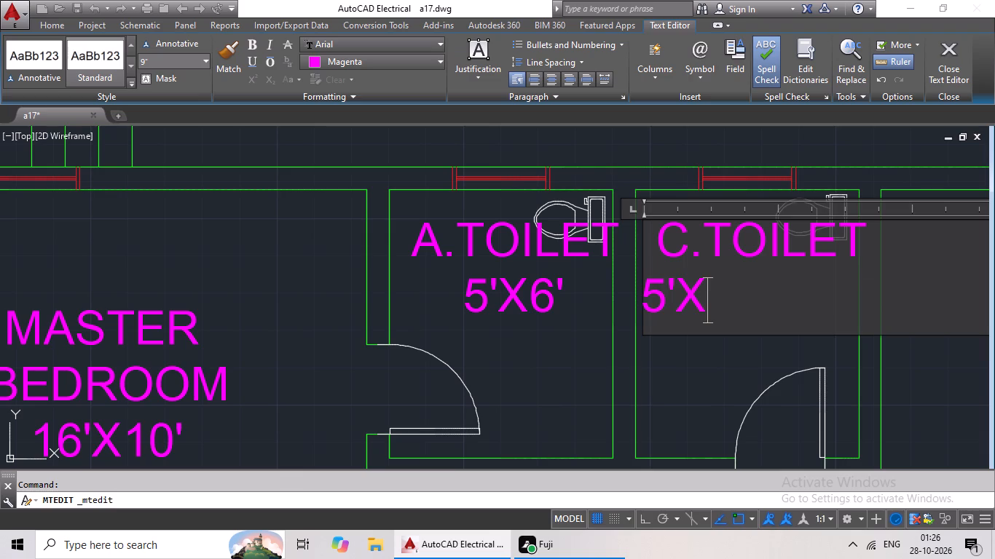
text(6')
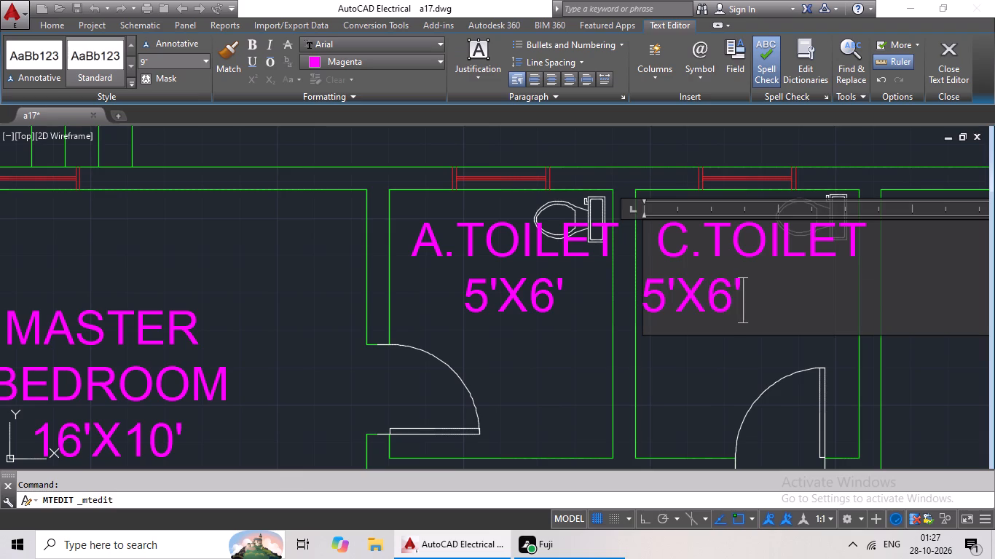
Indent the 5'X6' line with six leading spaces to centre it beneath C.TOILET, and finish editing the label.
click(648, 286)
key(space)
key(space)
key(space)
key(space)
key(space)
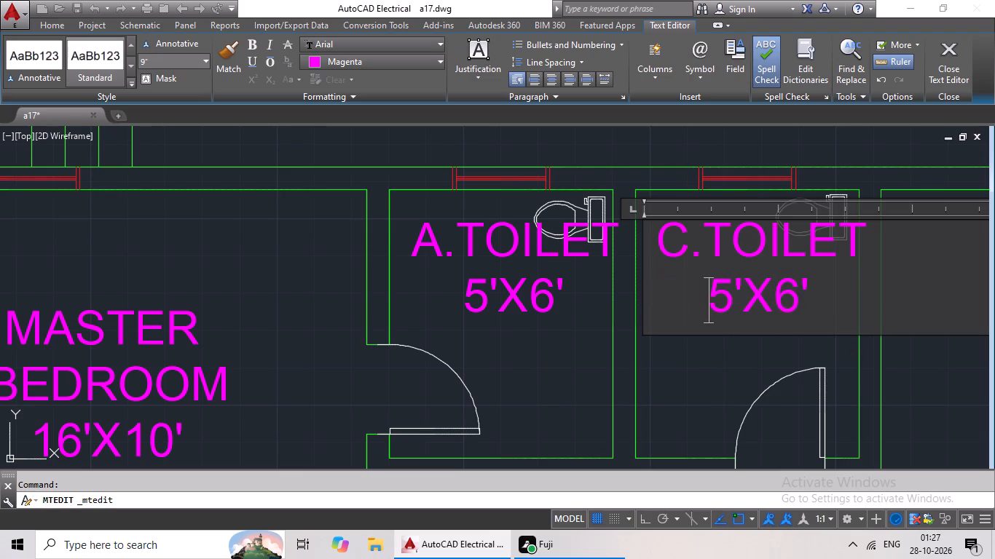
key(space)
click(712, 352)
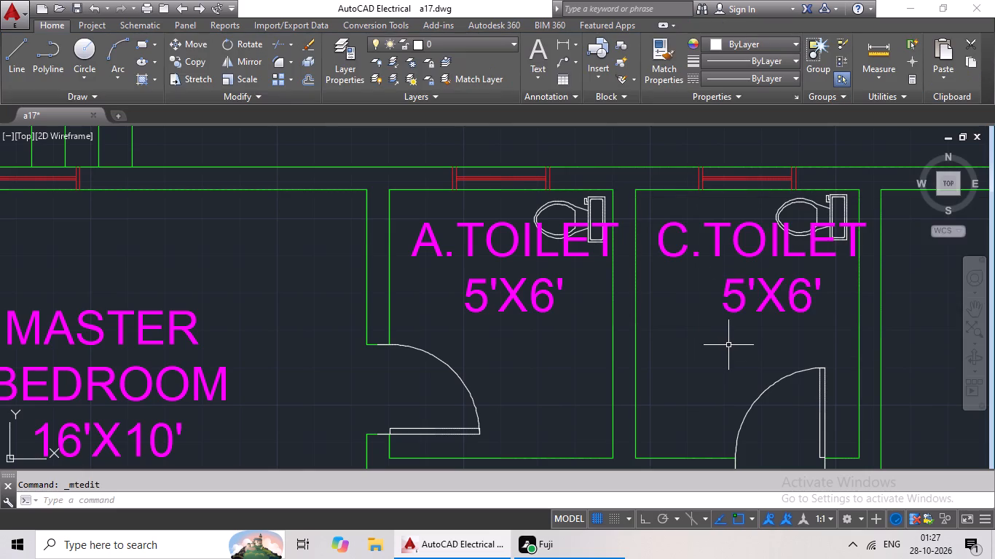
Replace the label text in the bedroom beside C.TOILET with three lines: GUEST, BEDROOM and 11'6"X10'.
scroll(728, 345, down, 2)
middle_drag(736, 336, 436, 268)
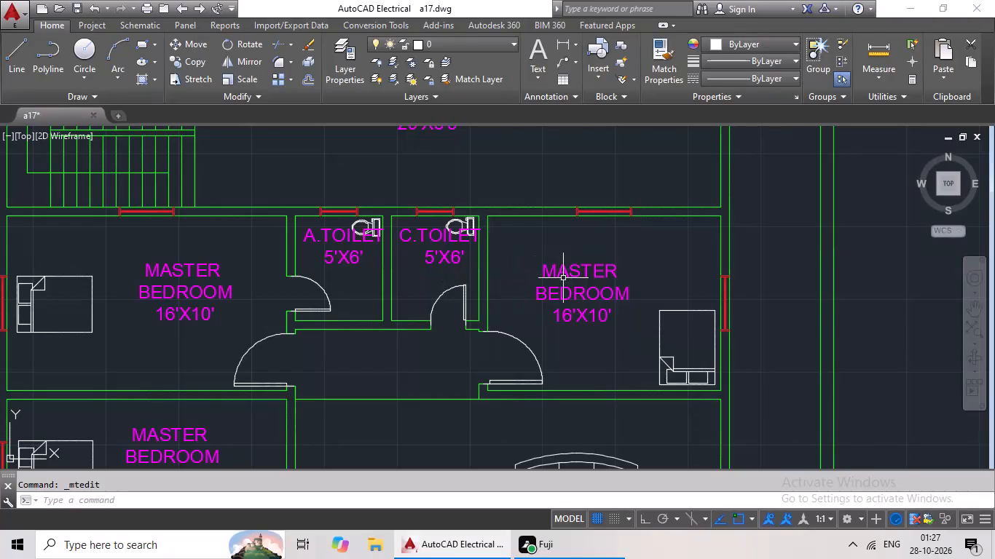
double_click(563, 278)
triple_click(565, 270)
double_click(565, 271)
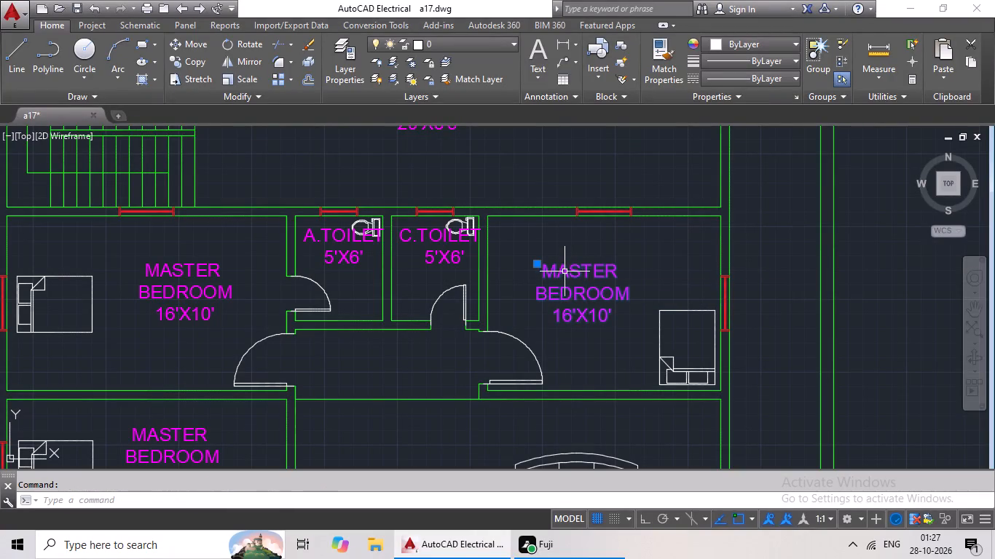
scroll(632, 315, up, 2)
drag(624, 315, 631, 311)
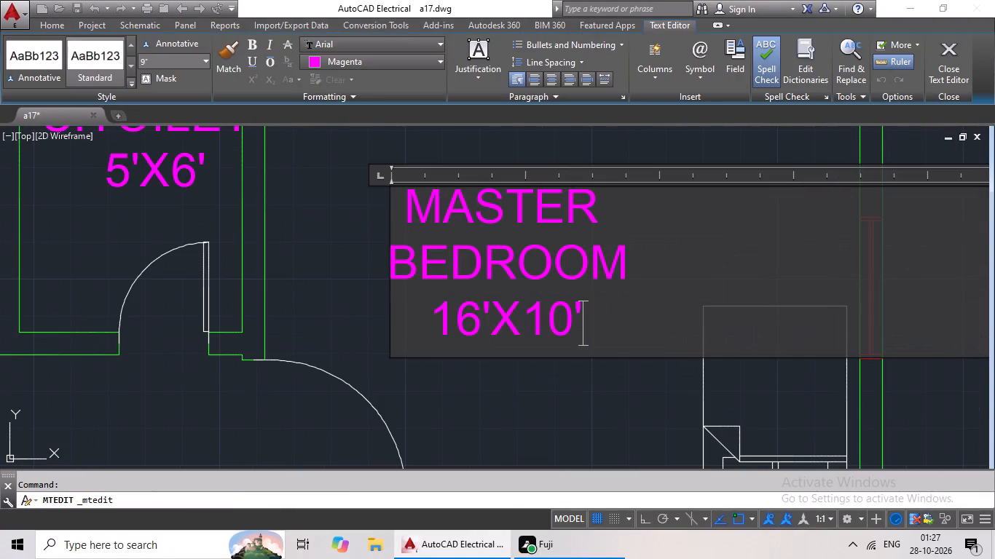
key(BackSpace)
key(BackSpace)
key(BackSpace)
key(BackSpace)
key(BackSpace)
key(BackSpace)
key(BackSpace)
key(BackSpace)
key(BackSpace)
key(BackSpace)
key(BackSpace)
key(BackSpace)
key(BackSpace)
key(BackSpace)
key(BackSpace)
key(BackSpace)
key(BackSpace)
key(BackSpace)
key(BackSpace)
key(BackSpace)
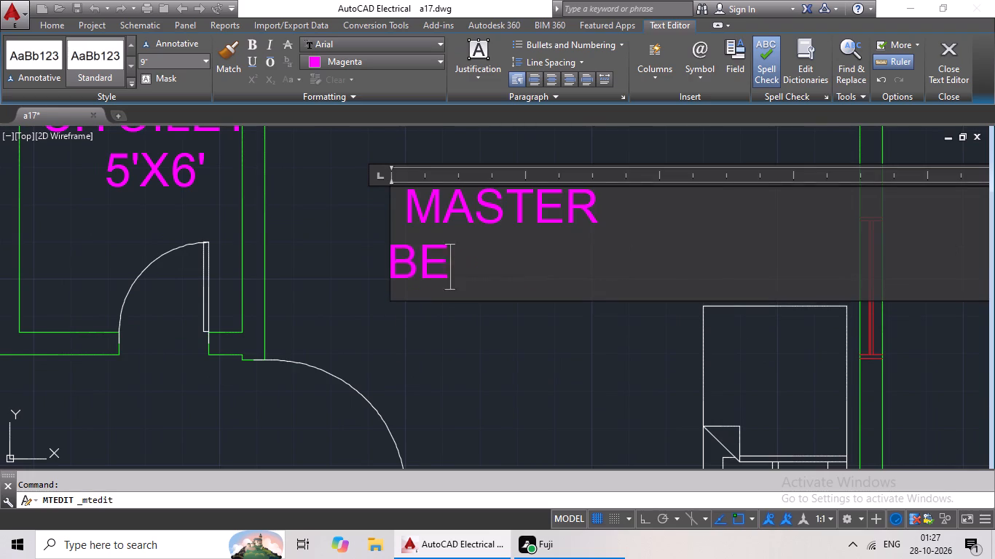
key(BackSpace)
text(GUEST)
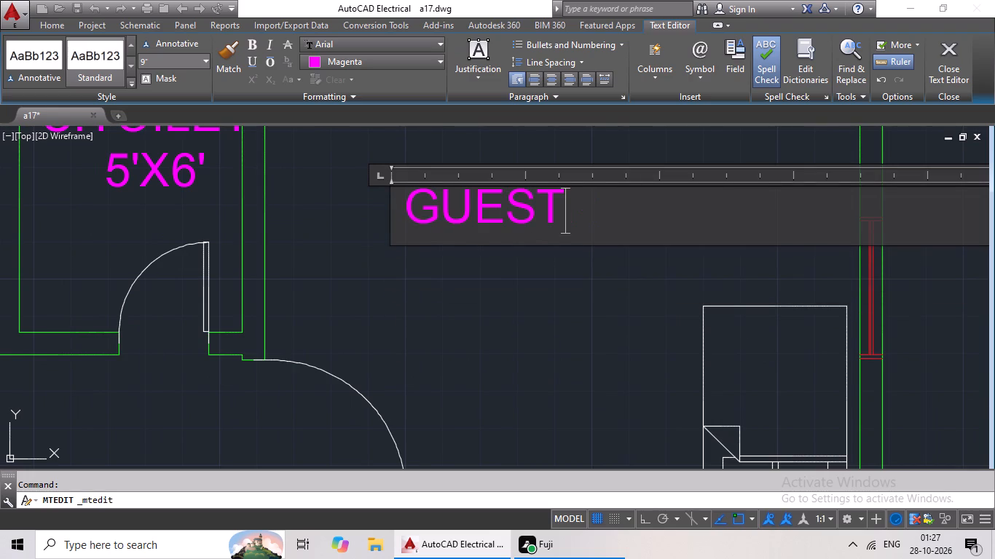
key(Return)
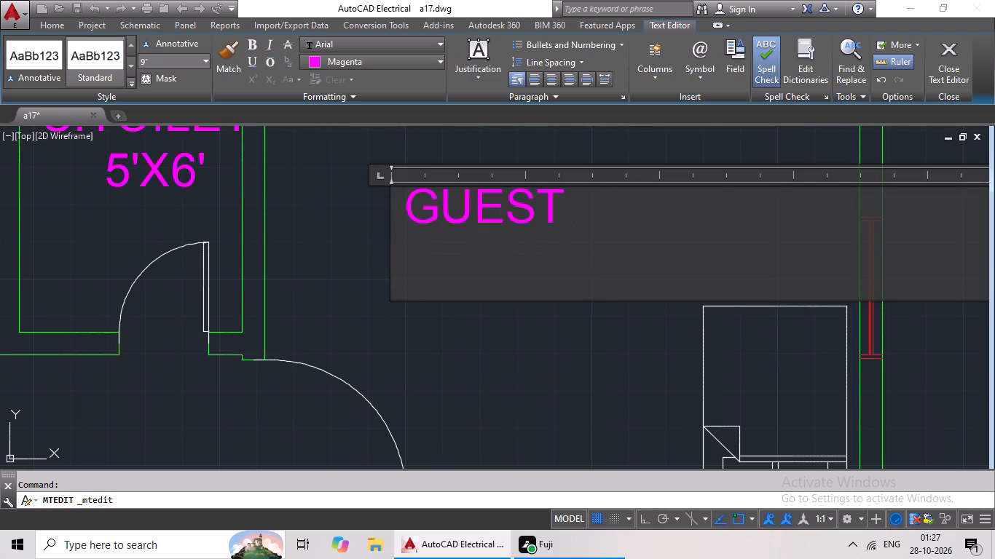
text(BEDROOM)
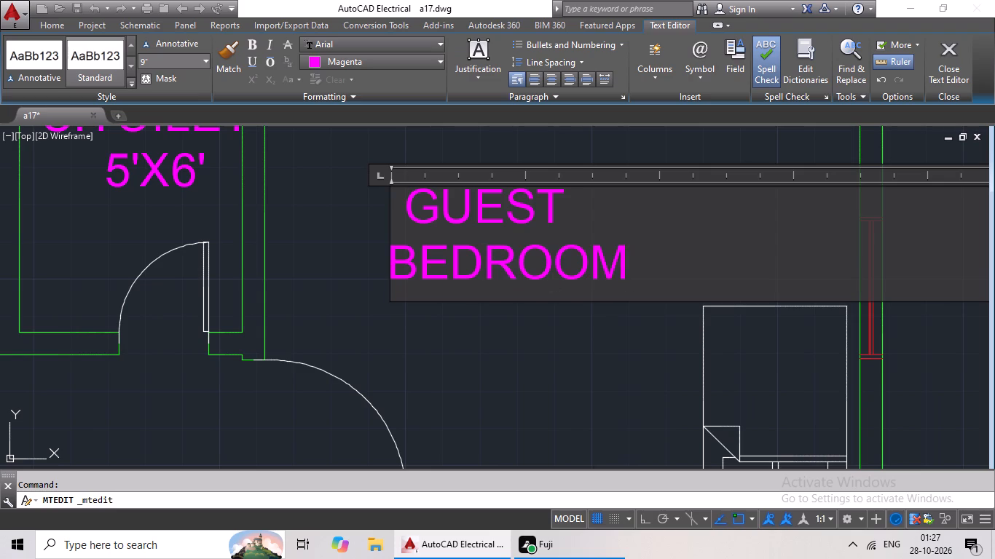
key(Return)
text(11'6)
key(shift+quotedbl)
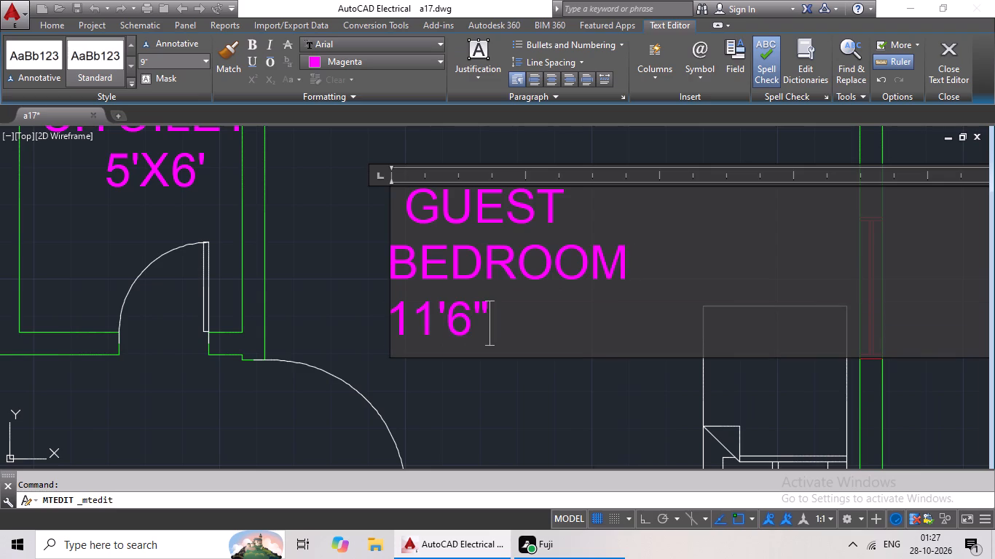
key(shift+x)
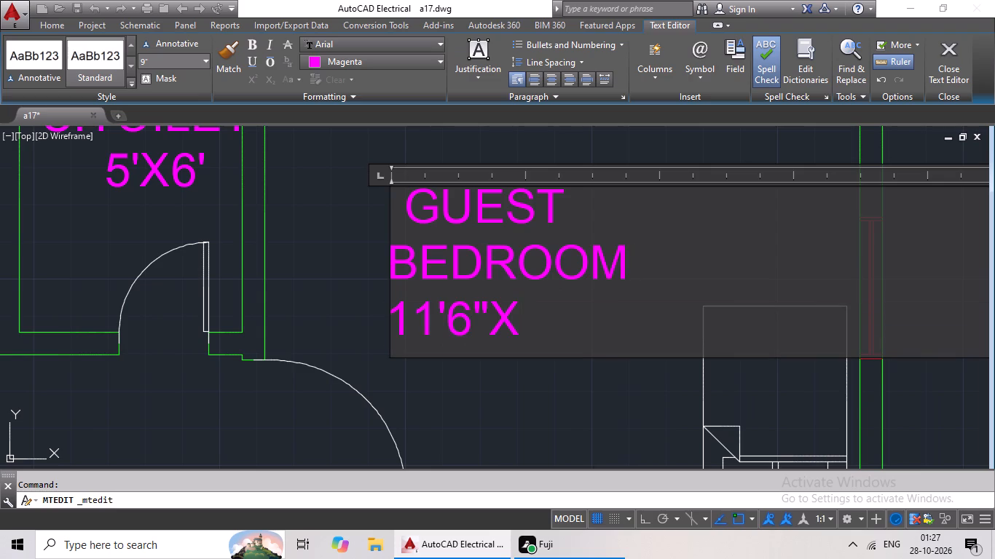
text(10')
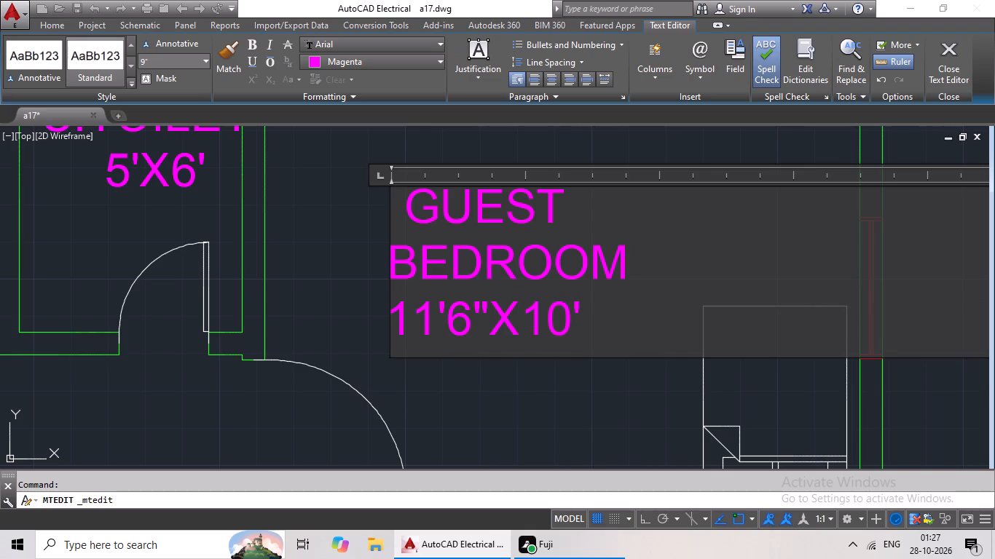
Indent the GUEST and 11'6"X10' lines by one more space each to centre them around BEDROOM, and finish editing the label.
click(406, 204)
key(space)
click(396, 313)
key(space)
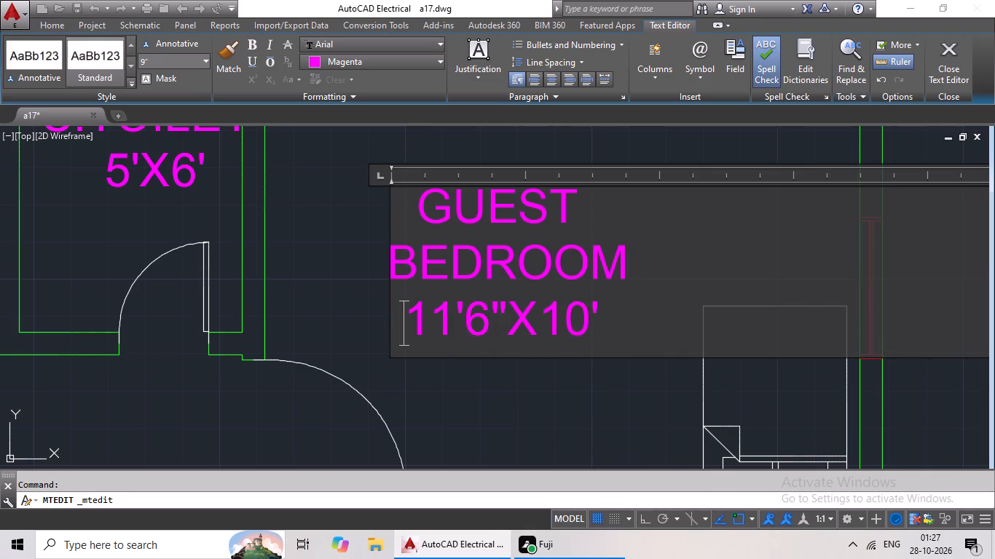
click(502, 387)
Replace the label text in the bedroom directly below the master bedroom with three lines: KID'S, BEDROOM and 16'X10'.
scroll(542, 352, down, 3)
middle_drag(530, 349, 626, 289)
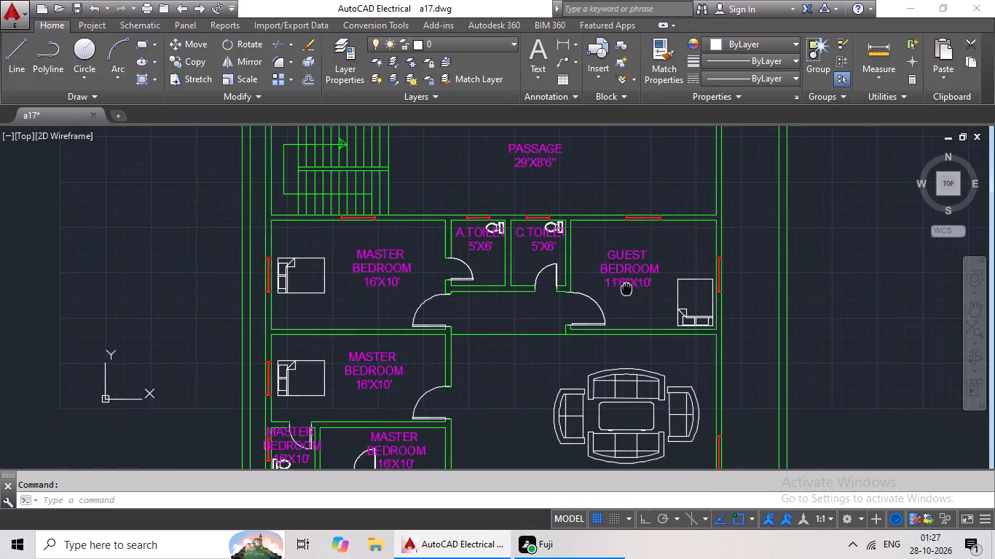
middle_drag(538, 310, 583, 218)
middle_drag(570, 286, 592, 229)
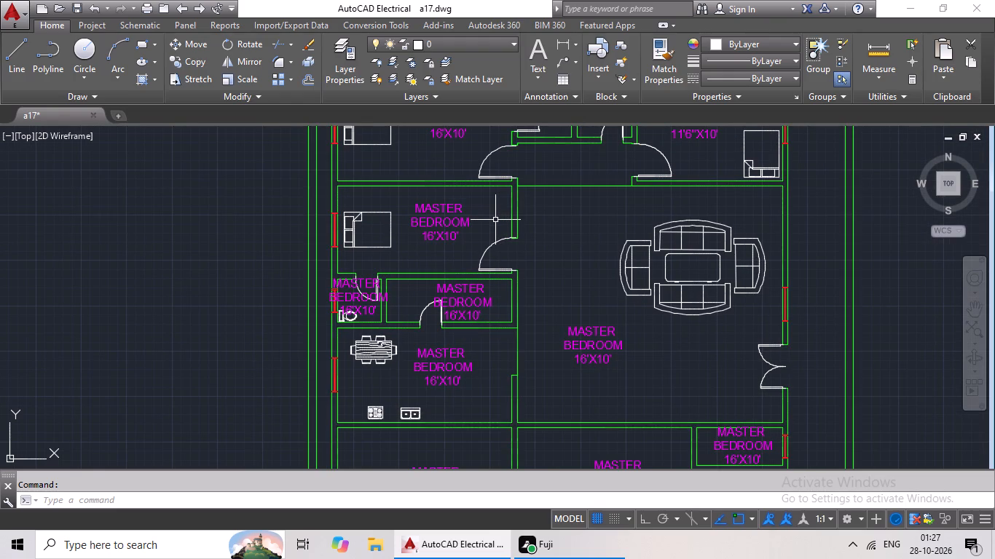
middle_drag(510, 215, 493, 264)
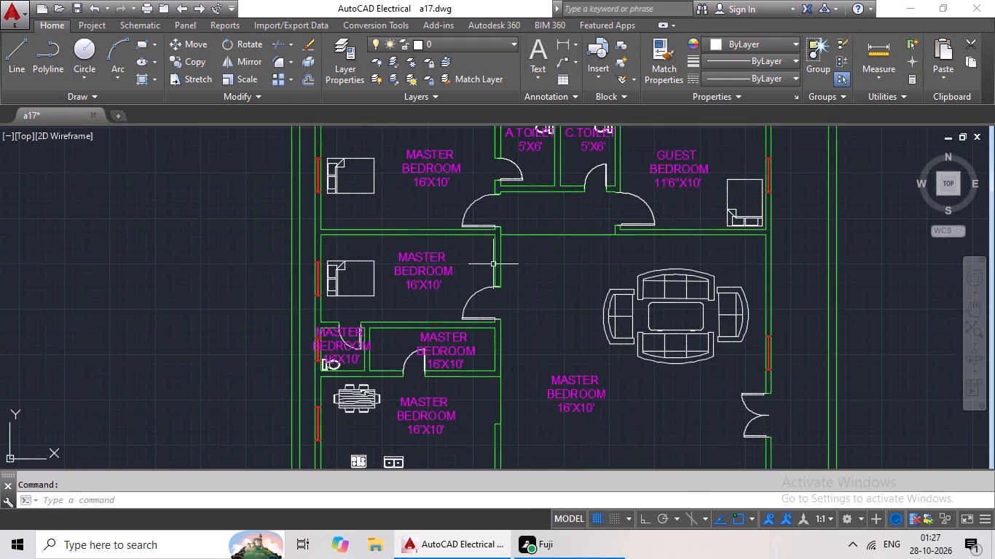
scroll(498, 253, down, 1)
middle_click(499, 250)
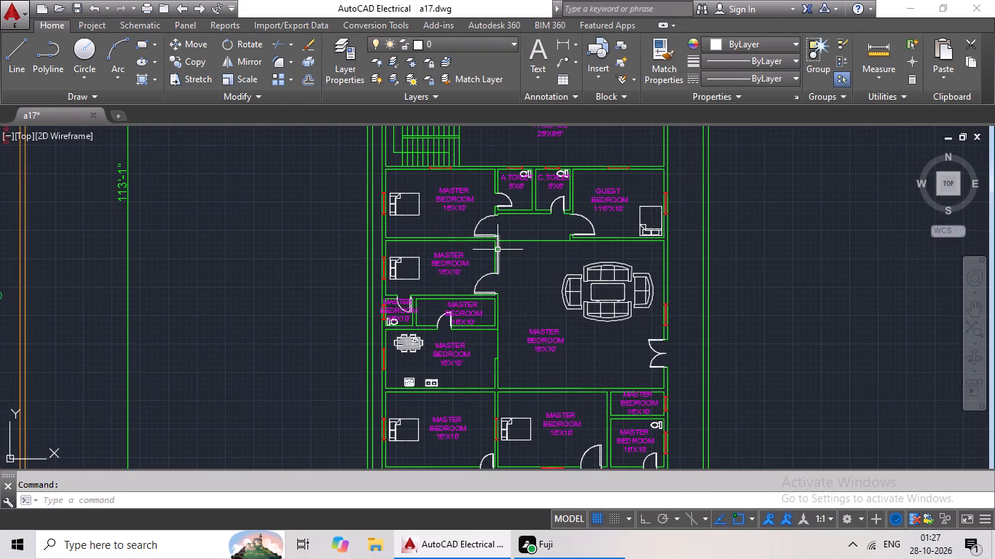
scroll(427, 258, up, 2)
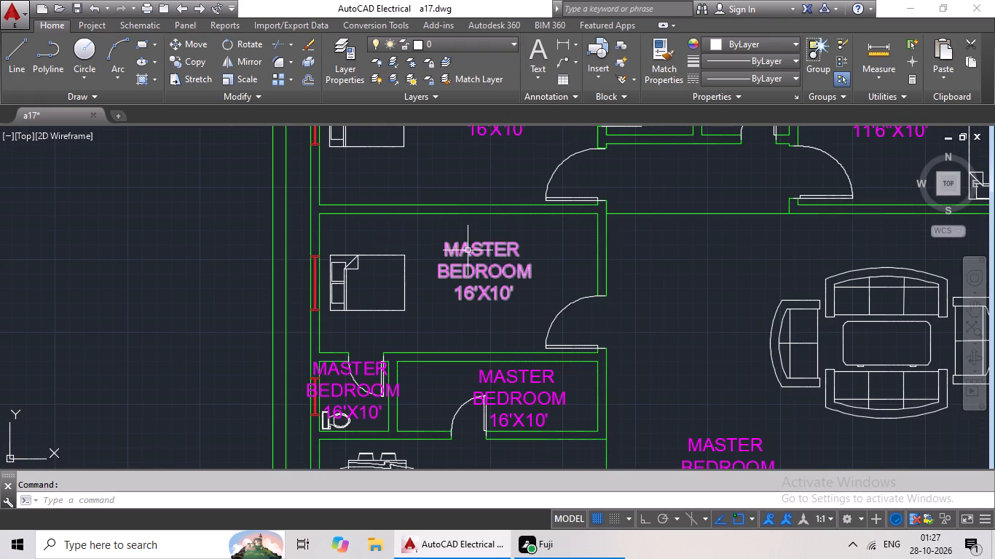
double_click(468, 249)
double_click(452, 246)
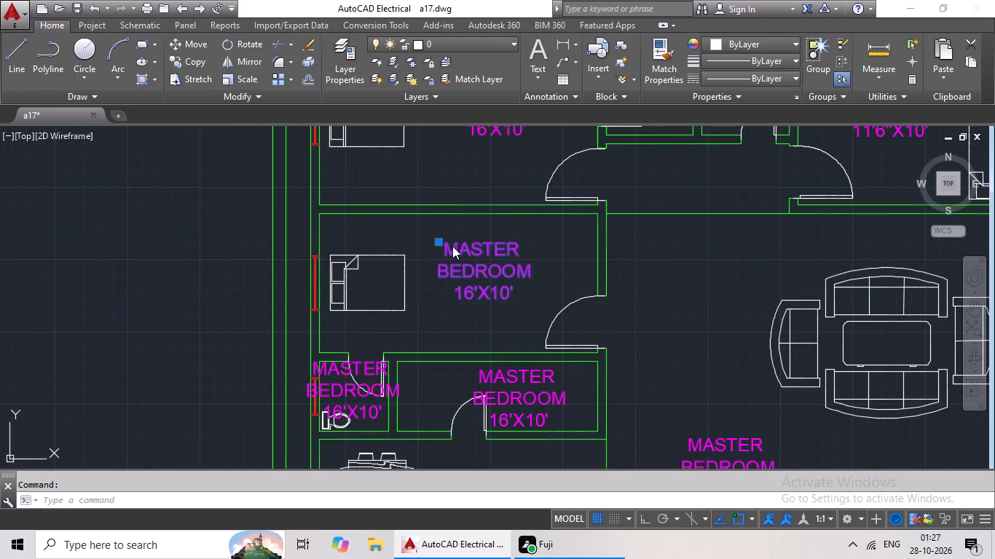
click(521, 289)
key(BackSpace)
key(BackSpace)
key(BackSpace)
key(BackSpace)
key(BackSpace)
key(BackSpace)
key(BackSpace)
key(BackSpace)
key(BackSpace)
key(BackSpace)
key(BackSpace)
key(BackSpace)
key(BackSpace)
key(BackSpace)
key(BackSpace)
key(BackSpace)
key(BackSpace)
key(BackSpace)
key(BackSpace)
key(BackSpace)
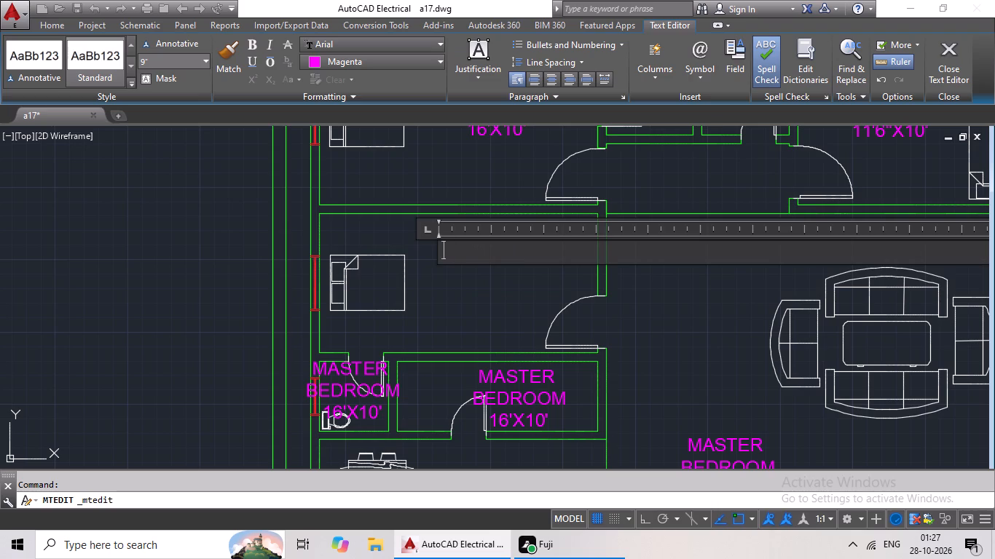
text(KI)
key(shift+d)
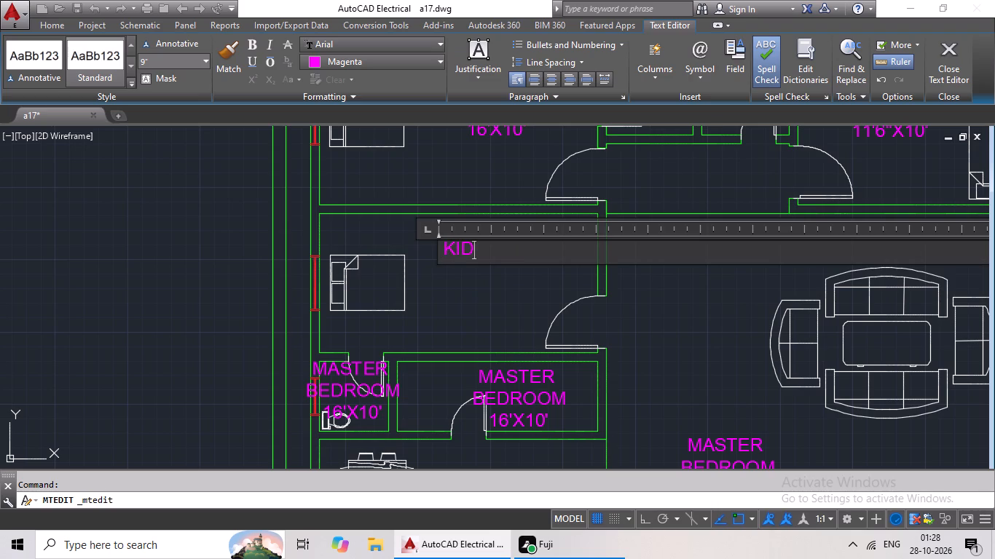
text('S)
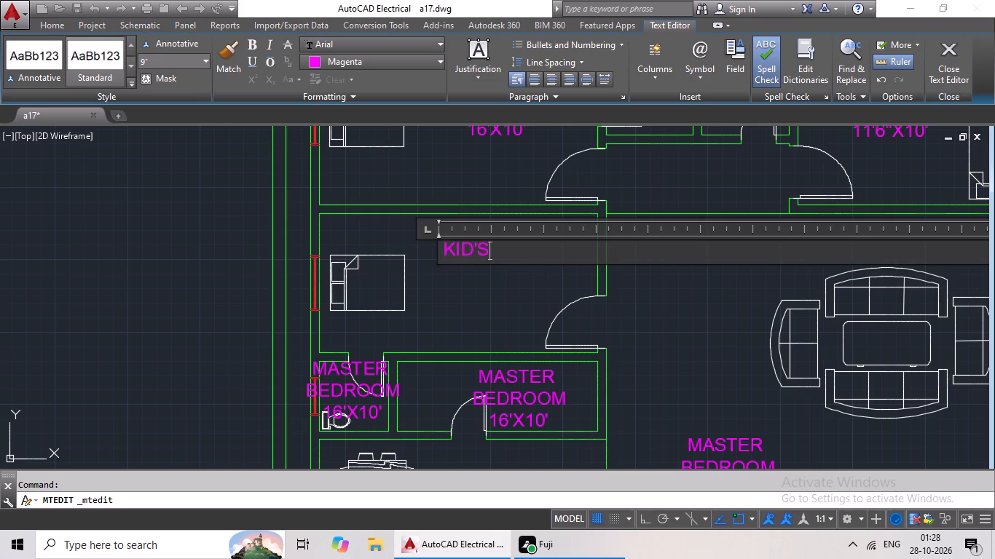
key(Return)
text(BEDROOM)
key(Return)
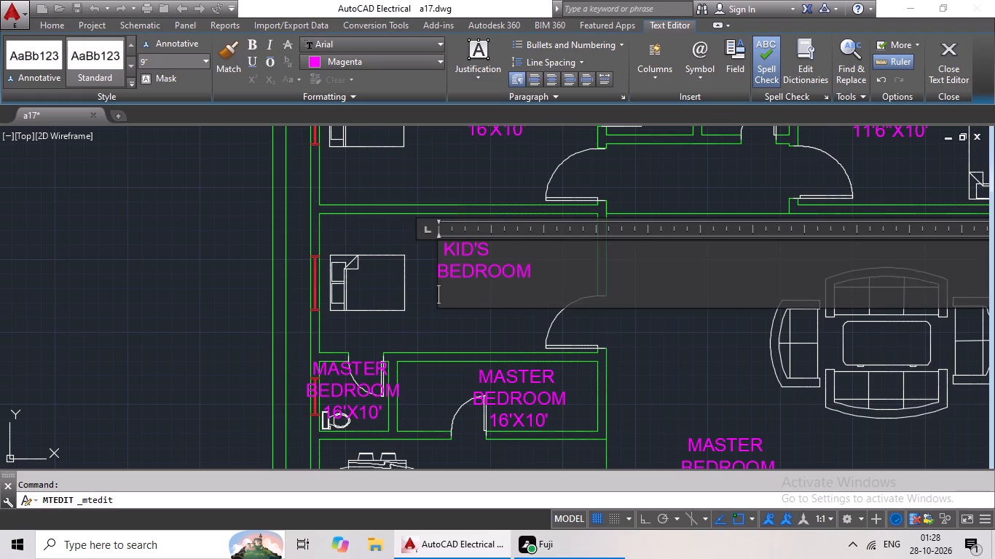
text(16')
text(X10')
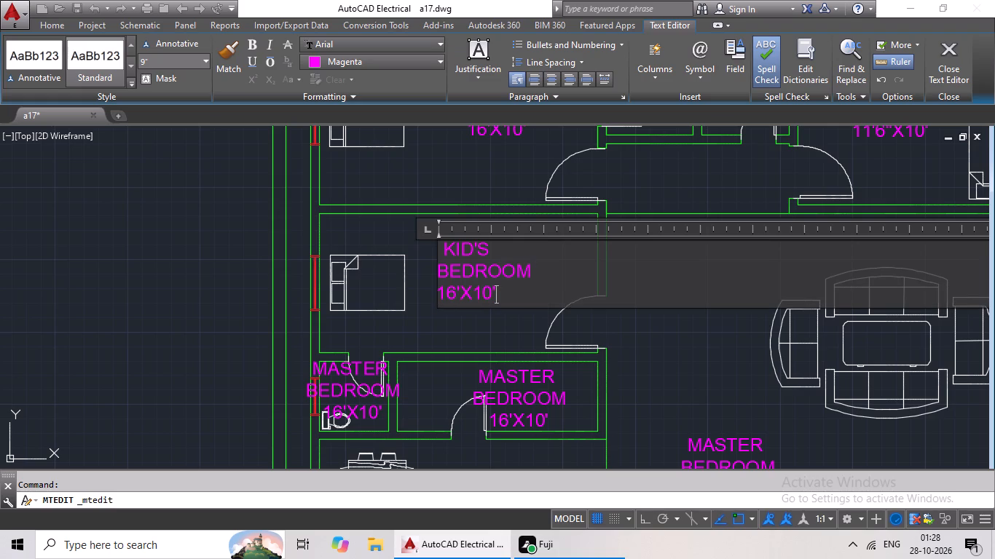
Indent KID'S by two more spaces and 16'X10' by three to centre the lines, and finish editing the label.
click(444, 250)
key(space)
key(space)
click(440, 287)
key(space)
key(space)
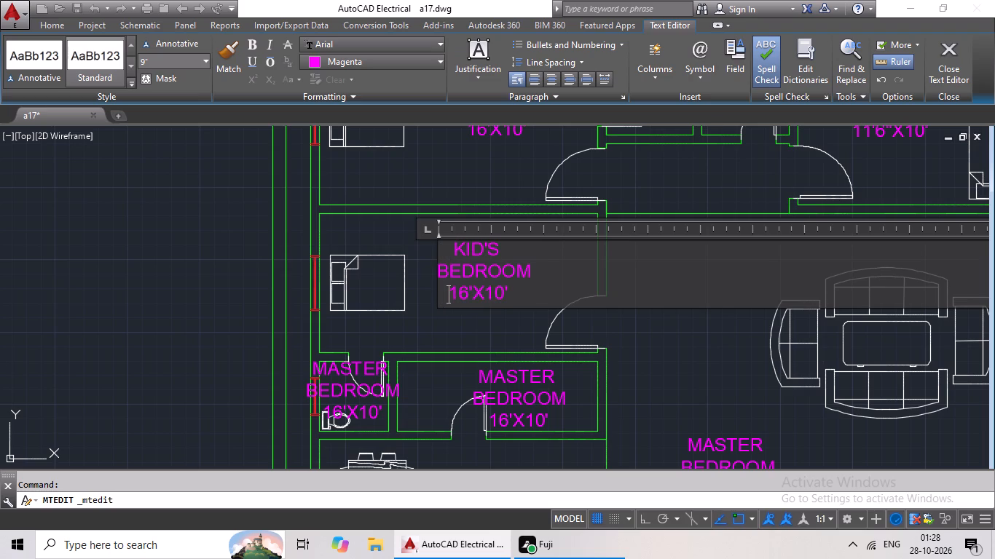
key(space)
click(457, 312)
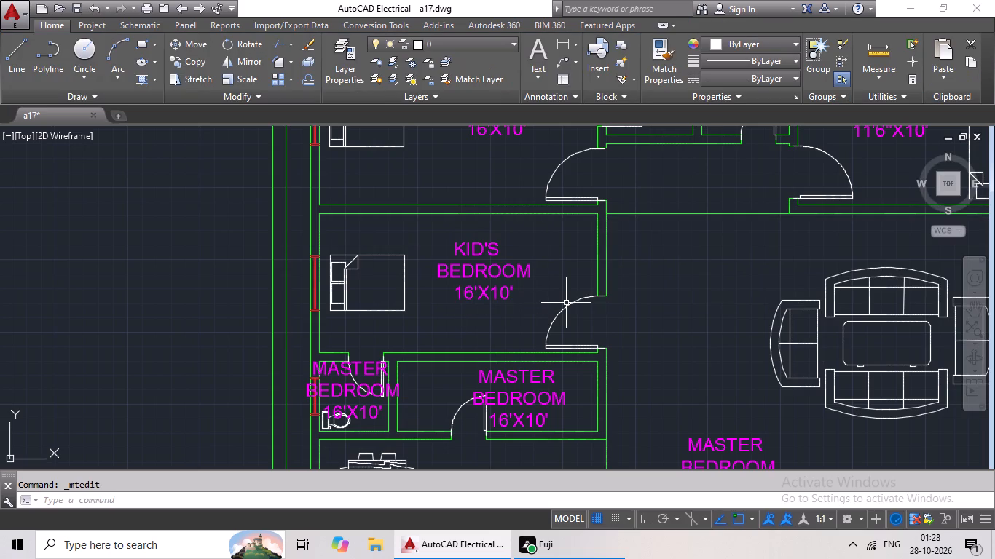
Replace the label text in the large room with the sofa set with three lines: LIVING, ROOM and 22'9"X21'6".
scroll(666, 285, down, 1)
middle_drag(667, 279, 591, 293)
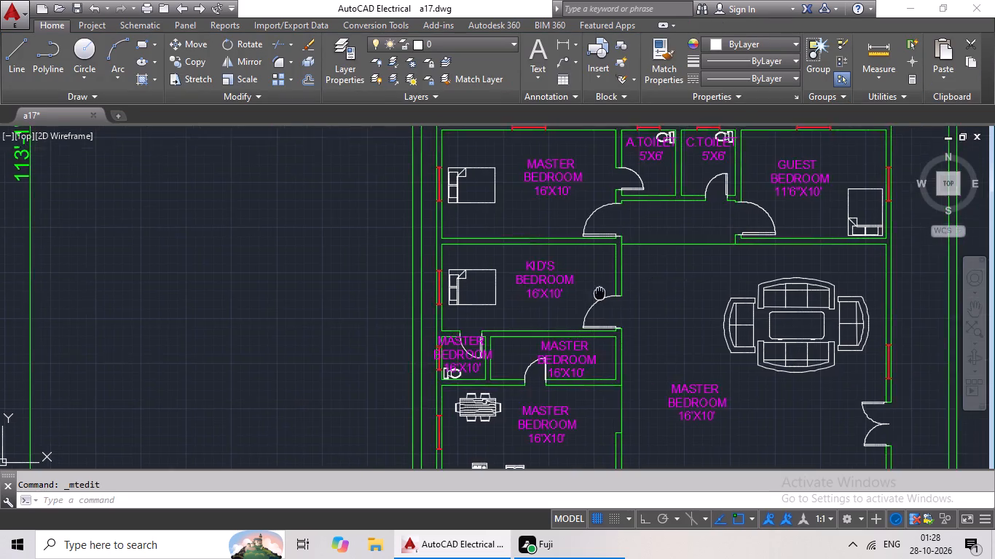
middle_drag(591, 293, 506, 279)
middle_drag(528, 271, 528, 233)
middle_drag(562, 295, 562, 247)
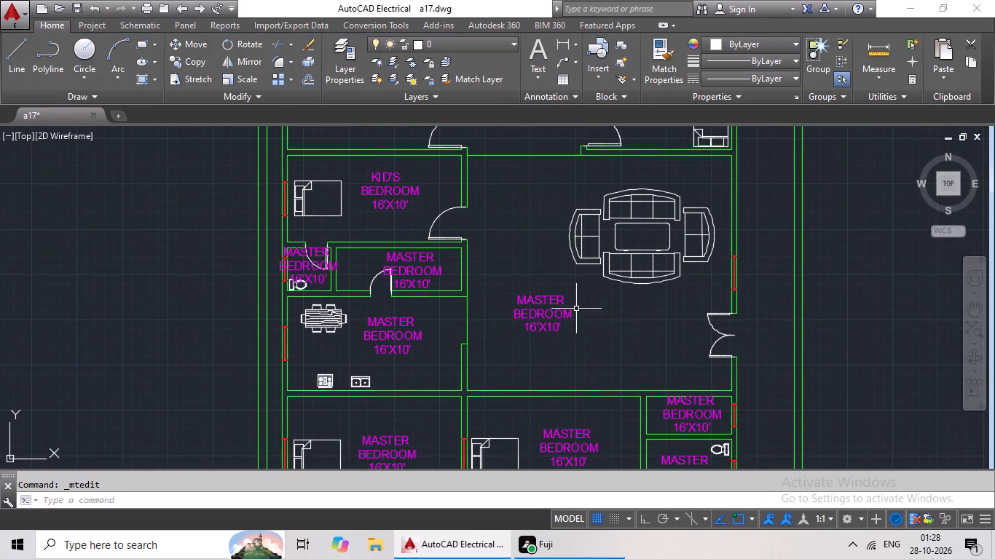
scroll(573, 317, up, 1)
double_click(523, 295)
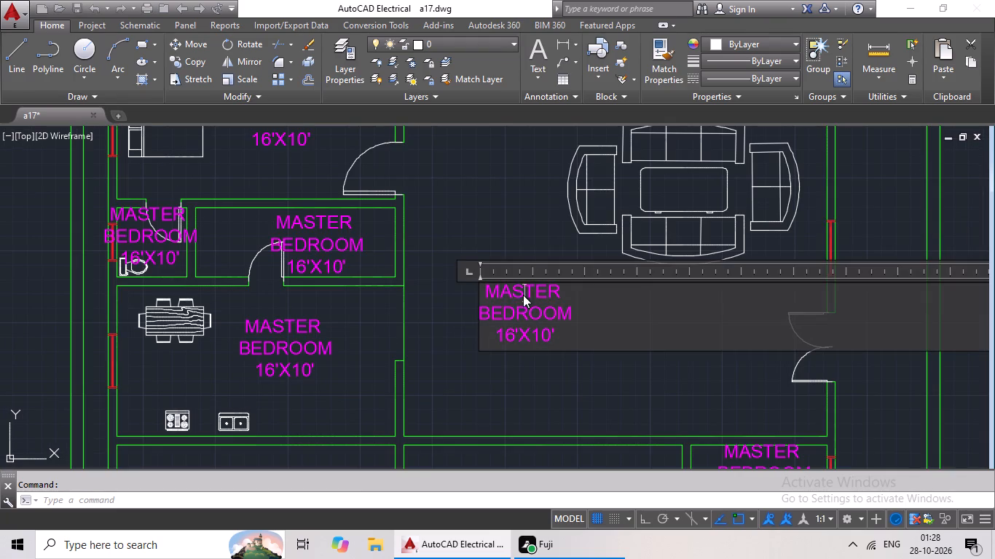
click(568, 343)
key(BackSpace)
key(BackSpace)
key(BackSpace)
key(BackSpace)
key(BackSpace)
key(BackSpace)
key(BackSpace)
key(BackSpace)
key(BackSpace)
key(BackSpace)
key(BackSpace)
key(BackSpace)
key(BackSpace)
key(BackSpace)
key(BackSpace)
key(BackSpace)
key(BackSpace)
key(BackSpace)
key(BackSpace)
key(BackSpace)
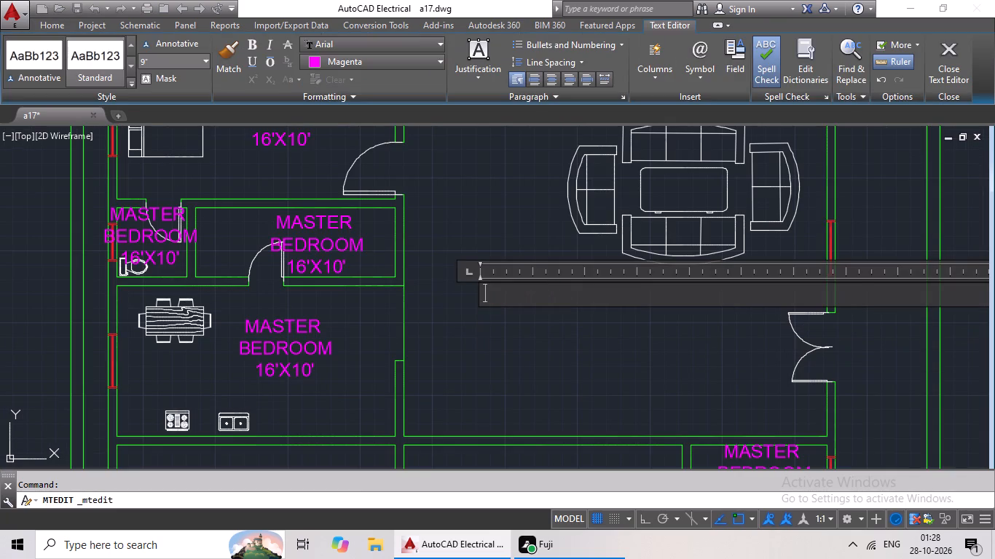
key(shift+k)
key(shift+BackSpace)
text(LIVING)
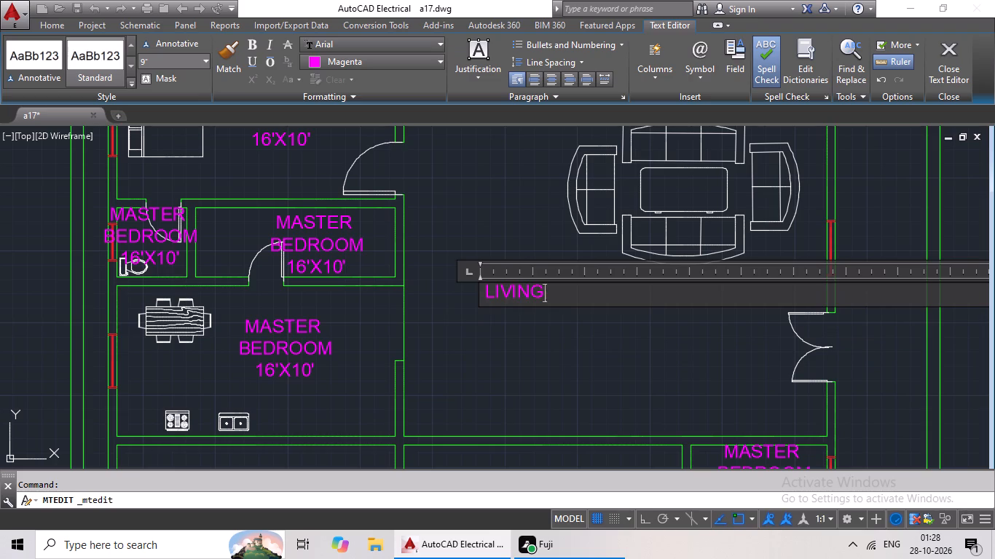
key(Return)
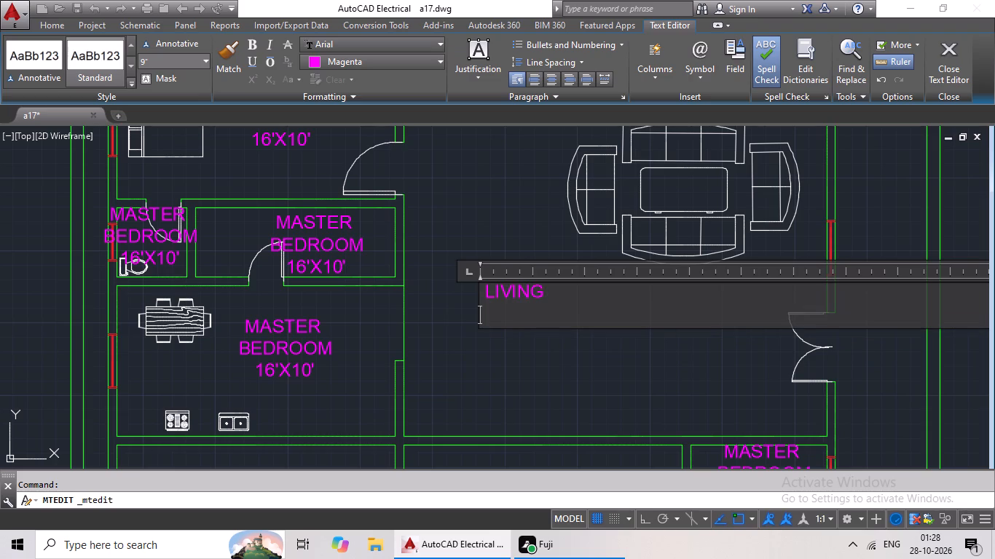
text(ROOM)
key(shift+Return)
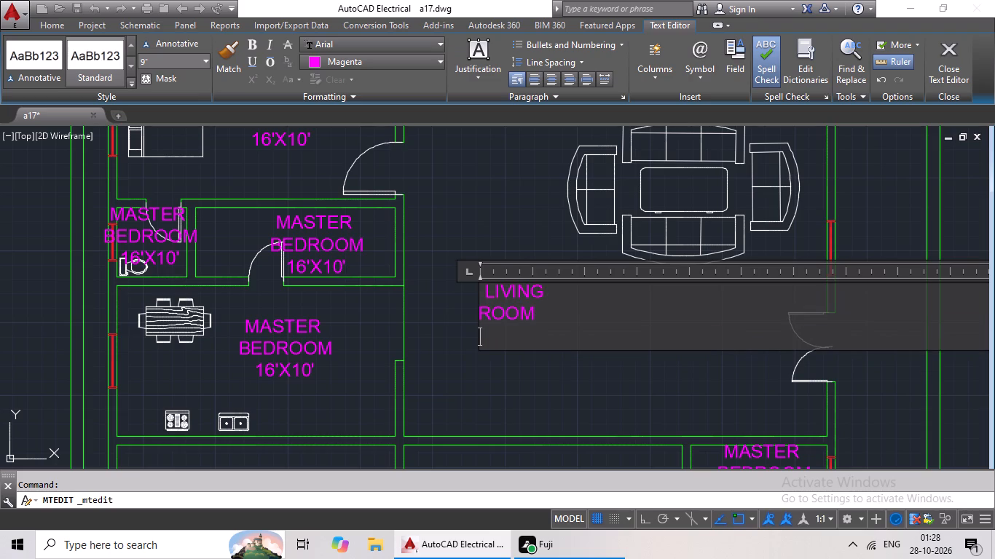
text(22'9)
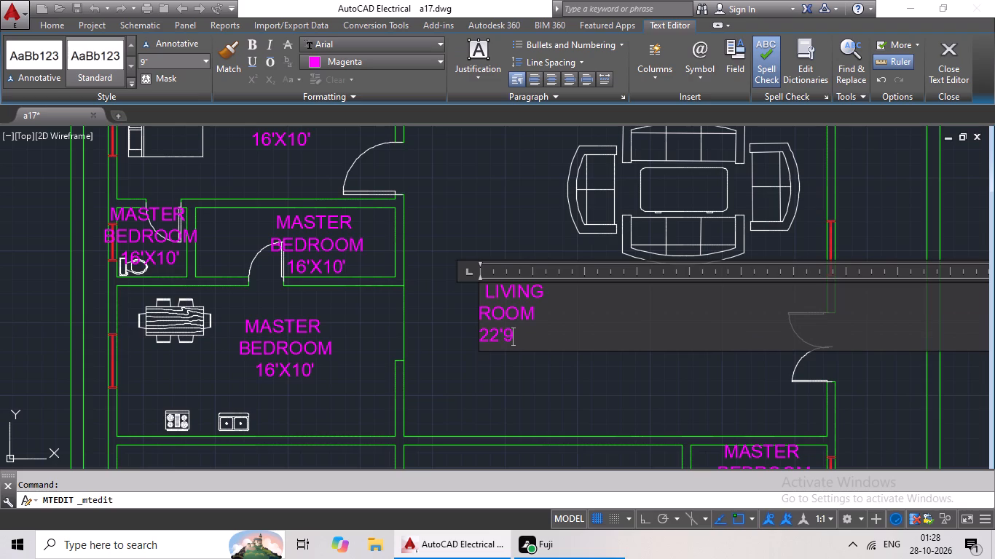
key(shift+quotedbl)
text(X21'6")
Indent the ROOM line of the living room label by one space and finish editing the label.
click(484, 310)
key(space)
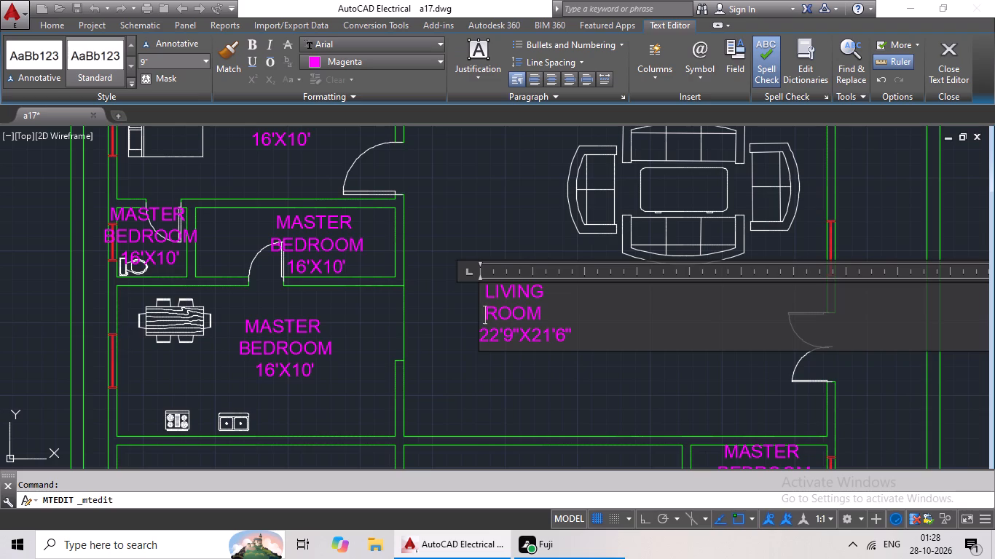
click(503, 372)
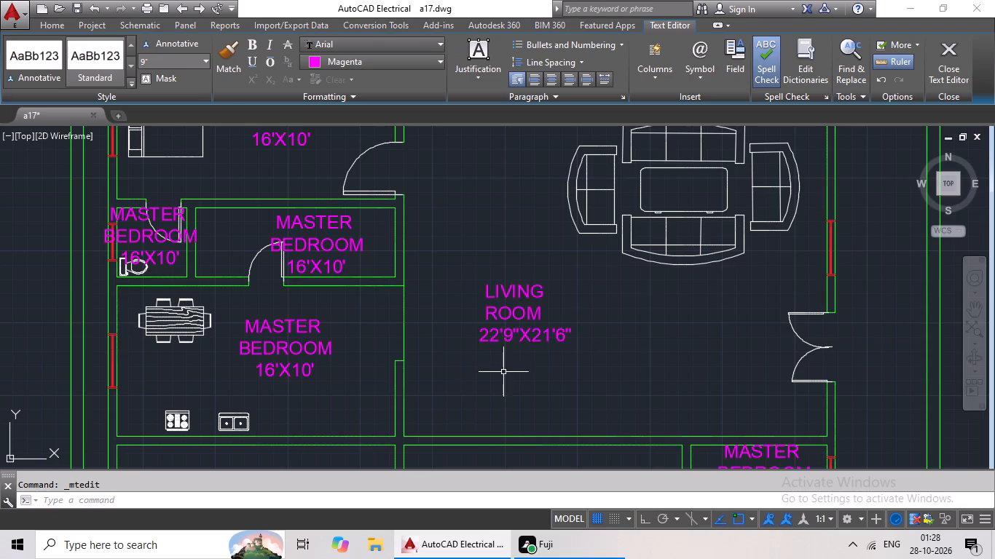
Replace the label text in the room with the dining table, stove and sink with two lines: KITCHEN and 16'X8'8".
middle_drag(550, 362, 582, 279)
scroll(589, 274, down, 1)
middle_drag(583, 299, 612, 248)
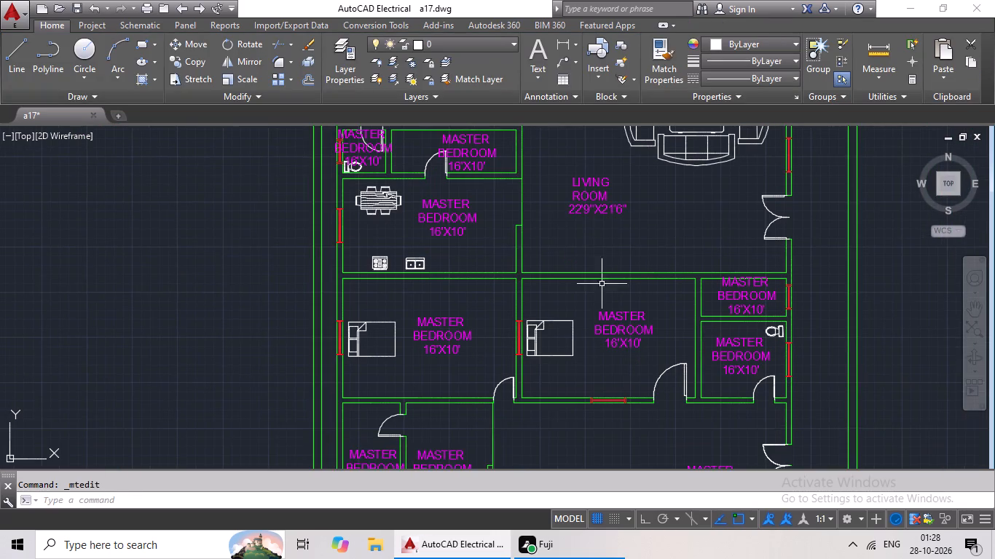
middle_drag(564, 309, 575, 290)
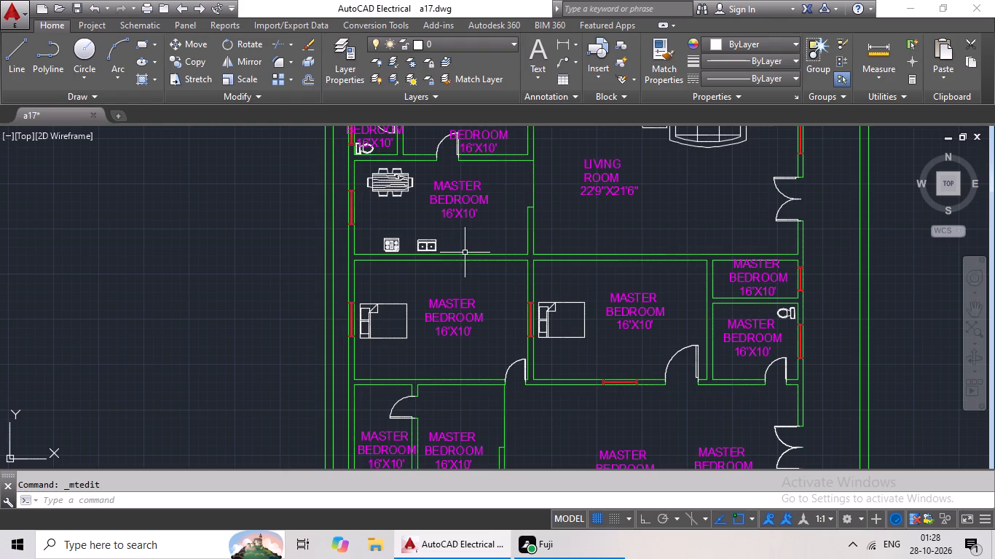
scroll(464, 240, down, 1)
middle_drag(465, 231, 444, 249)
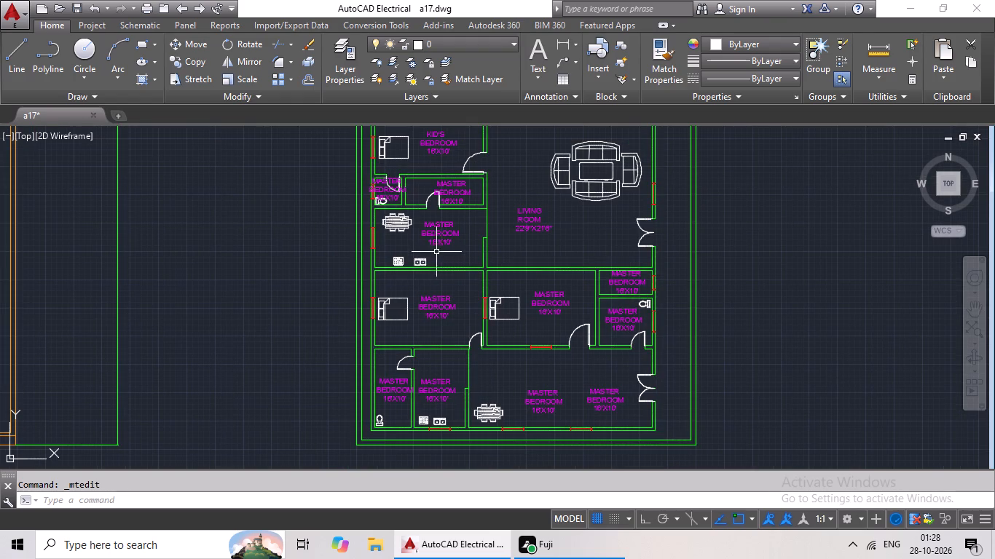
scroll(453, 238, up, 2)
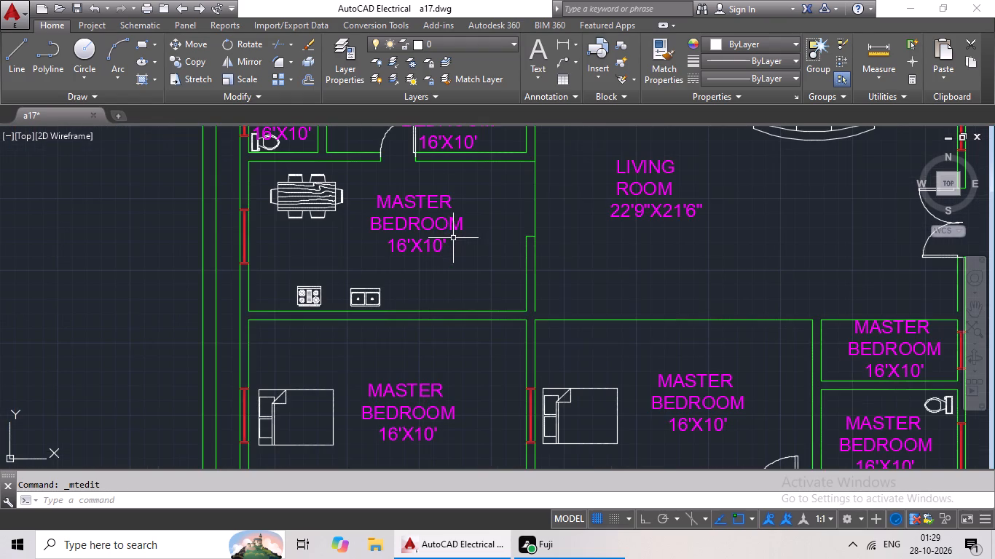
double_click(414, 199)
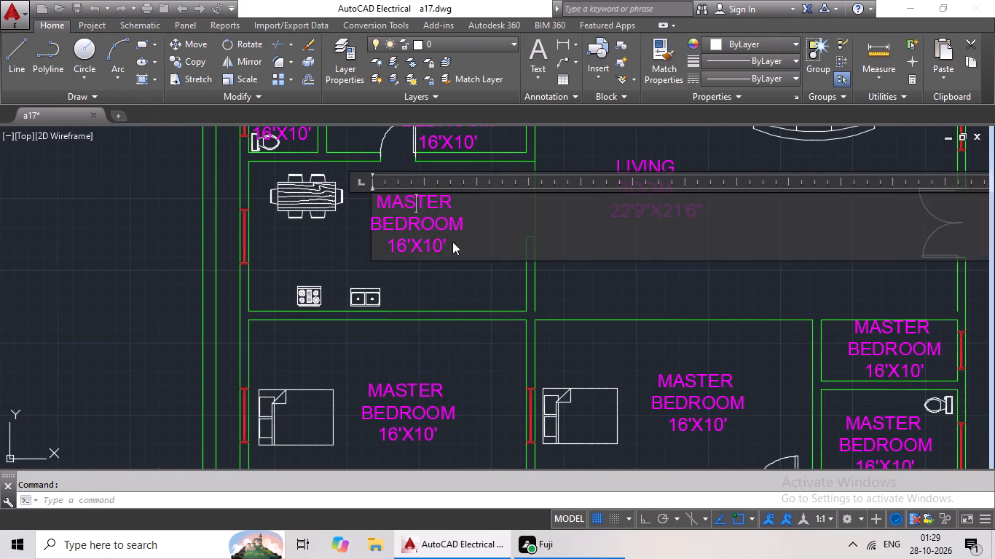
scroll(454, 242, up, 2)
click(459, 245)
scroll(461, 258, down, 1)
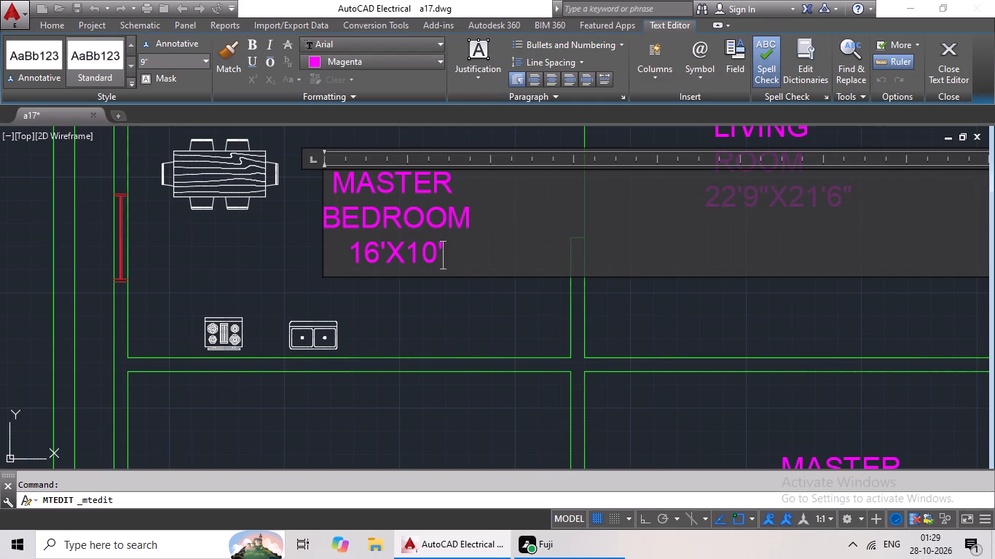
key(BackSpace)
key(BackSpace)
key(BackSpace)
key(BackSpace)
key(BackSpace)
key(BackSpace)
key(BackSpace)
key(BackSpace)
key(BackSpace)
key(BackSpace)
key(BackSpace)
key(BackSpace)
key(BackSpace)
key(BackSpace)
key(BackSpace)
key(BackSpace)
key(BackSpace)
key(BackSpace)
key(BackSpace)
key(BackSpace)
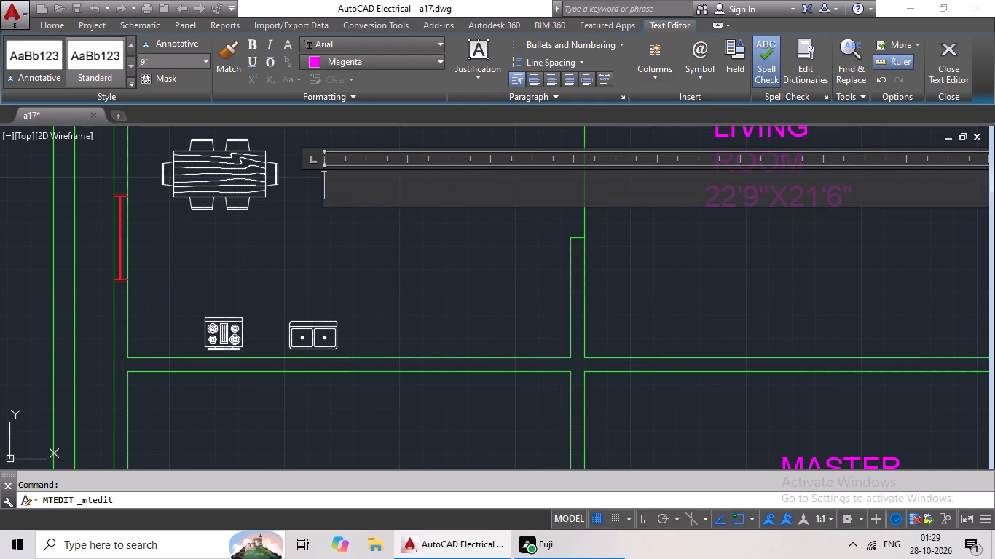
text(KITCHEN)
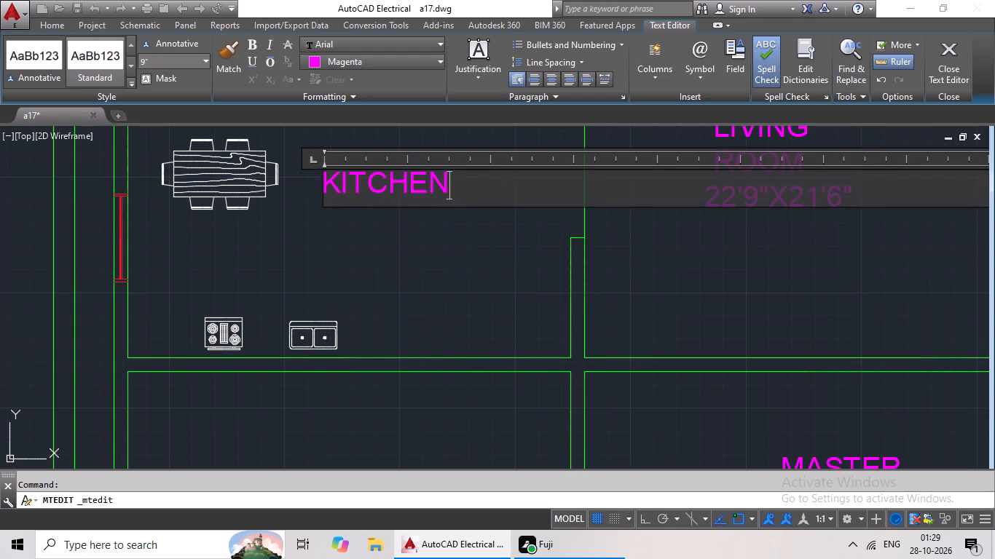
key(Return)
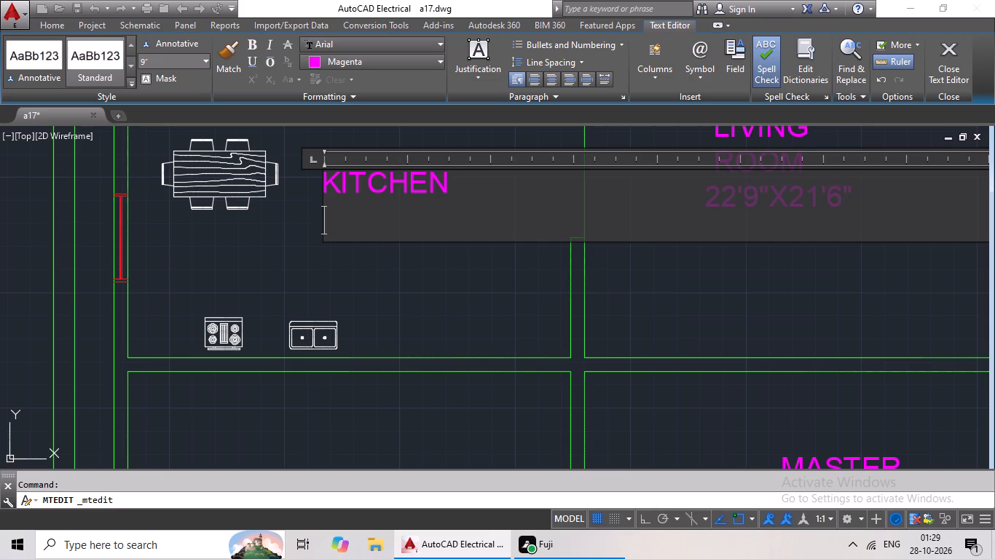
text(16')
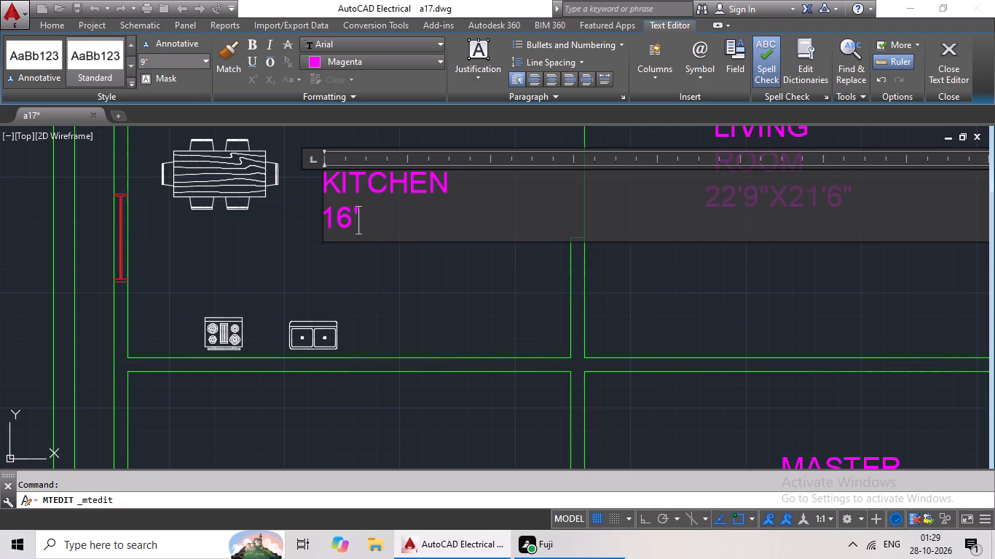
key(shift+x)
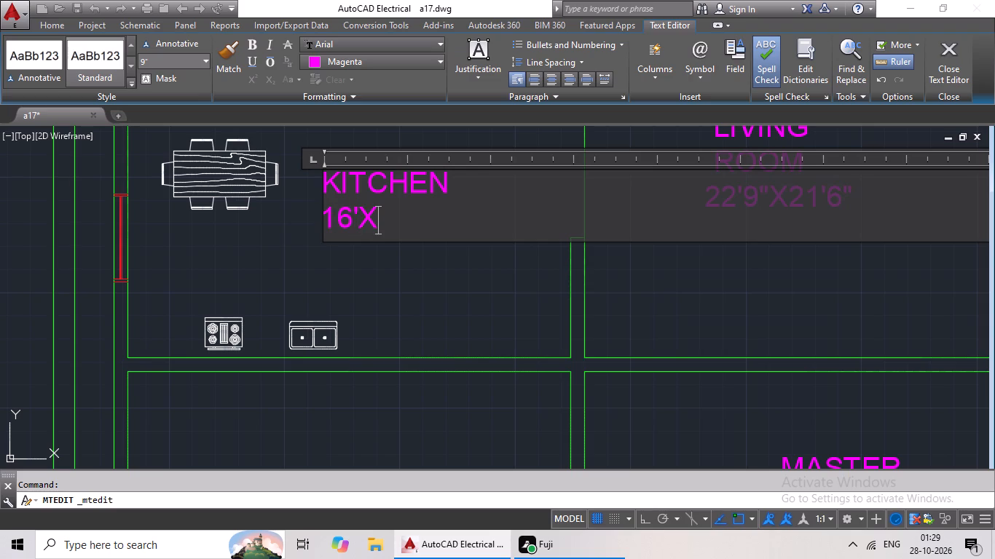
text(8'8)
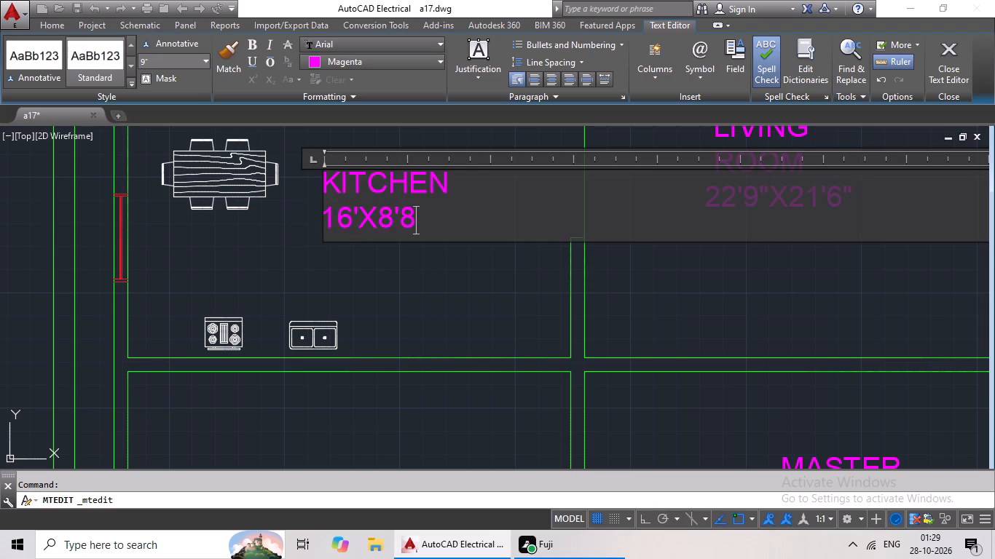
key(shift+quotedbl)
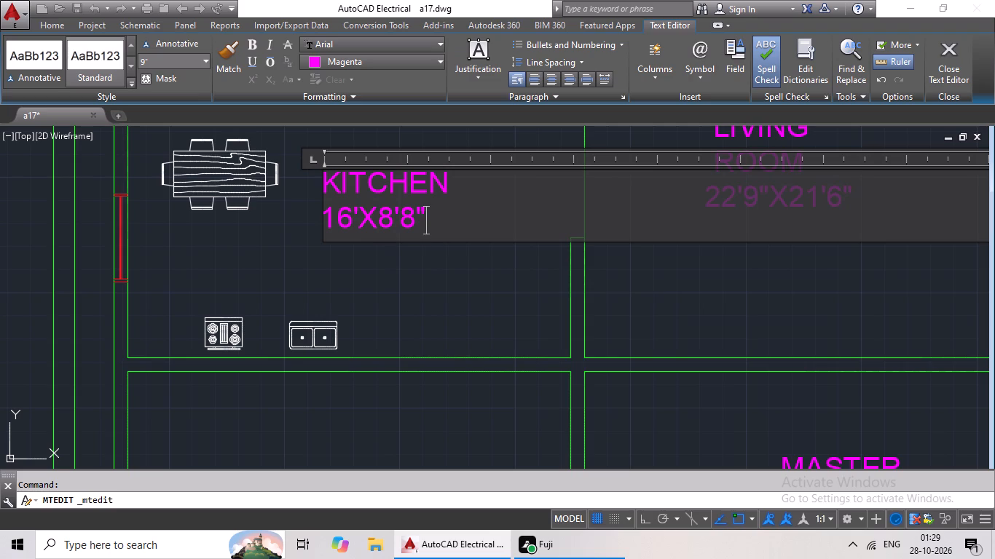
Indent the 16'X8'8" line by one space to centre it under KITCHEN, and finish editing the label.
click(326, 212)
key(space)
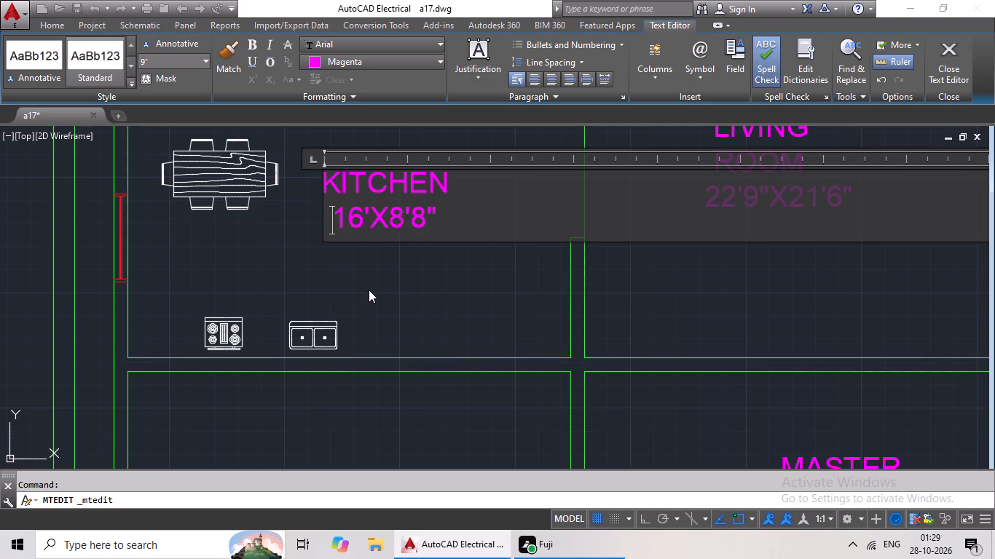
click(370, 290)
Replace the label text in the bedroom directly below the living room with three lines: KID'S, BEDROOM and 16'X11'.
scroll(422, 291, down, 2)
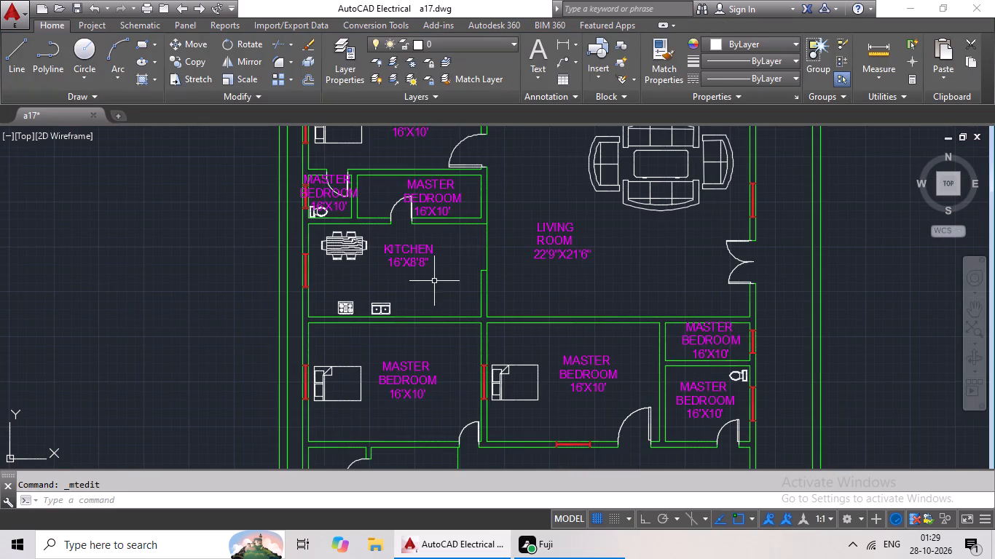
middle_drag(434, 279, 436, 232)
middle_drag(438, 252, 444, 216)
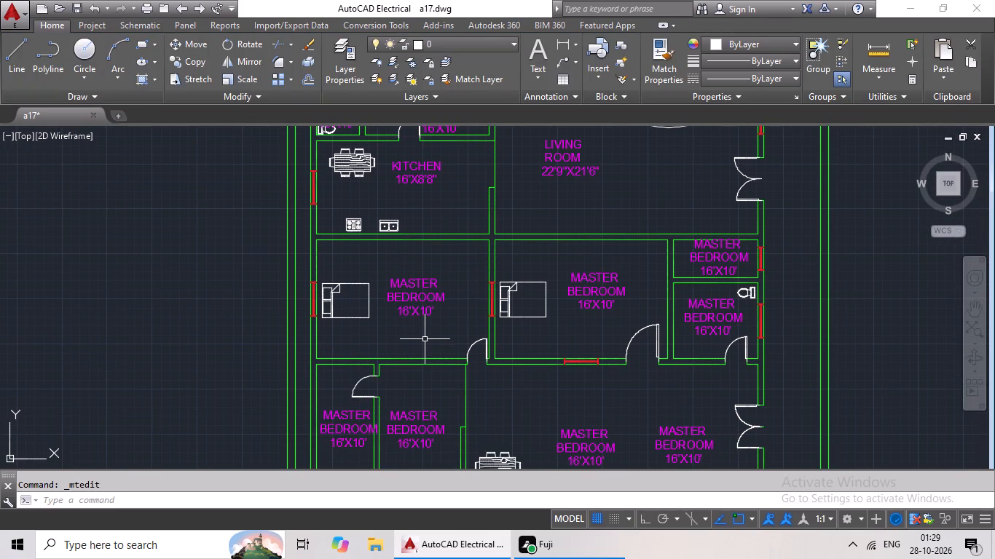
middle_drag(490, 317, 342, 321)
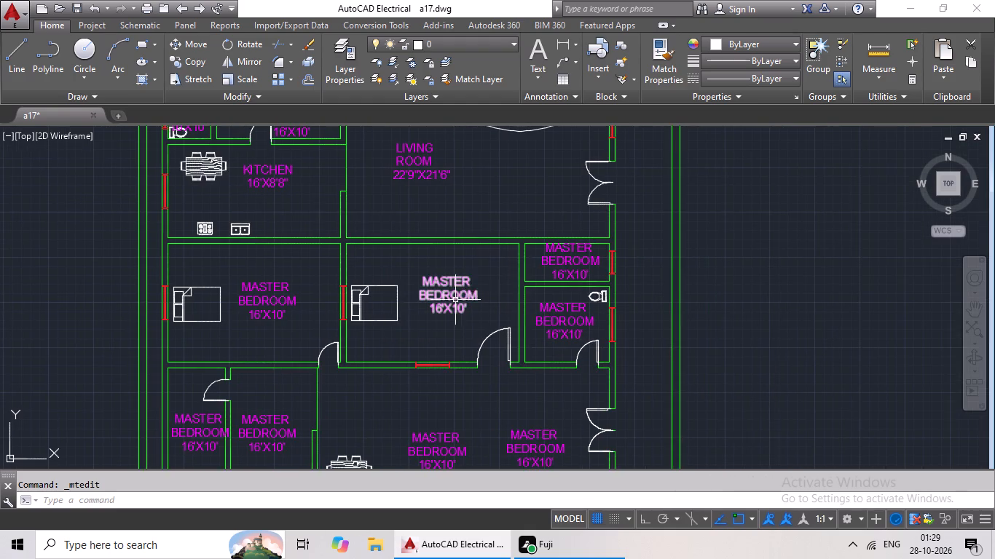
double_click(436, 280)
scroll(457, 293, up, 3)
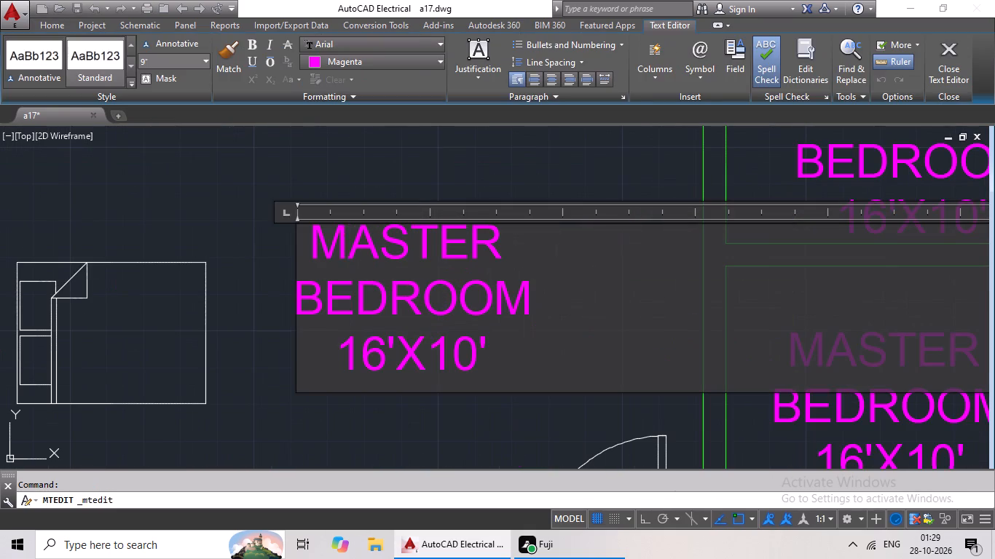
click(510, 322)
click(516, 337)
key(BackSpace)
key(BackSpace)
key(BackSpace)
key(BackSpace)
key(BackSpace)
key(BackSpace)
key(BackSpace)
key(BackSpace)
key(BackSpace)
key(BackSpace)
key(BackSpace)
key(BackSpace)
key(BackSpace)
key(BackSpace)
key(BackSpace)
key(BackSpace)
key(BackSpace)
key(BackSpace)
key(BackSpace)
key(BackSpace)
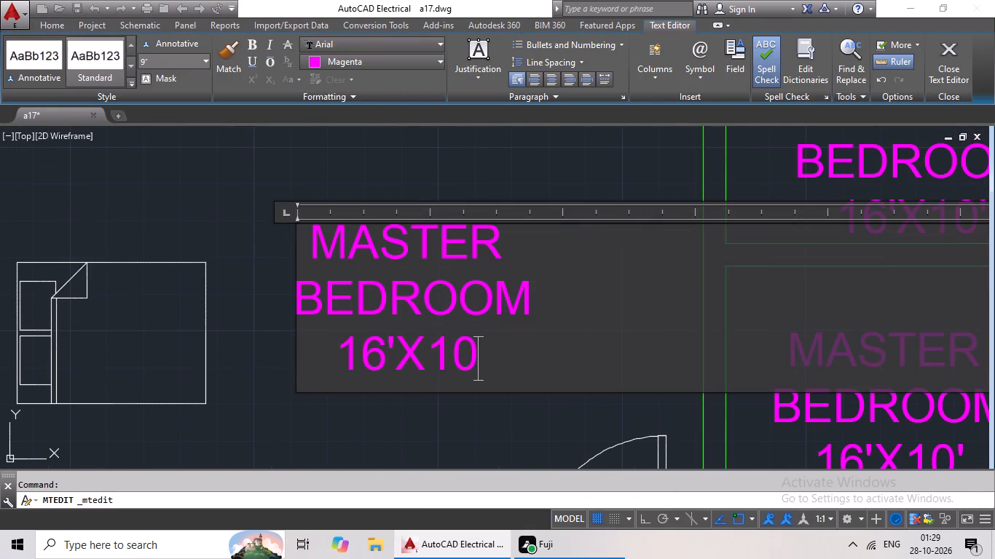
key(BackSpace)
key(BackSpace)
key(BackSpace)
key(BackSpace)
key(BackSpace)
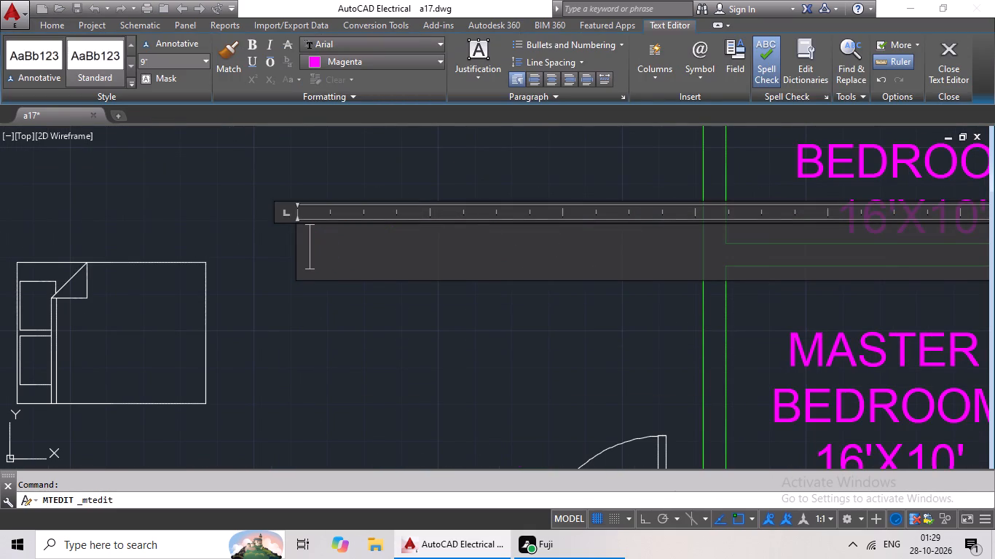
text(KID)
text('S)
key(Return)
text(BEDROOM)
key(Return)
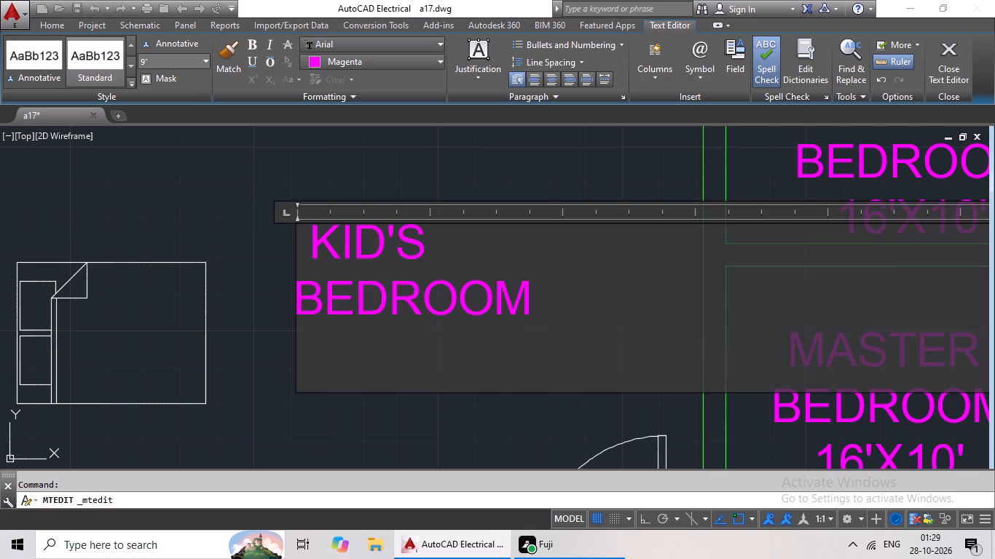
text(16')
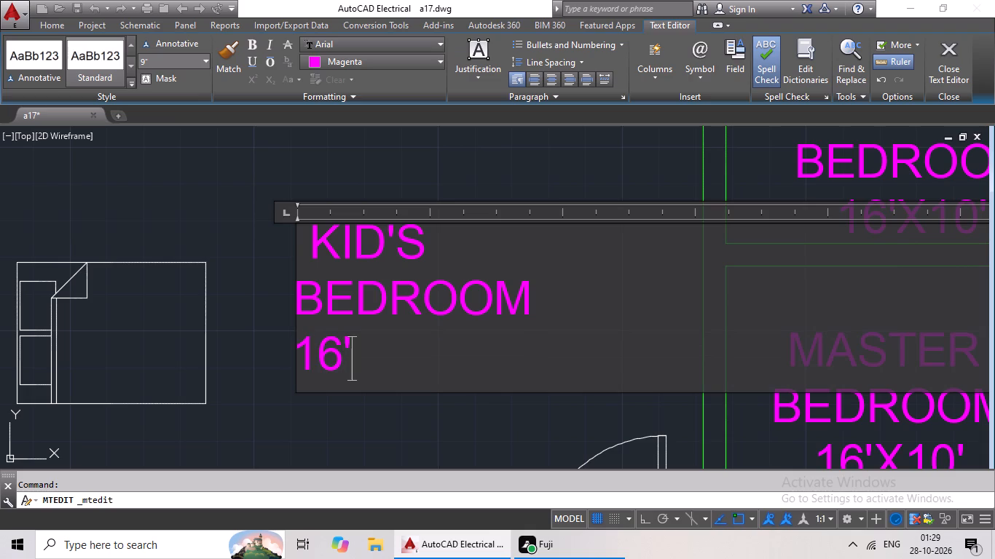
text(X11')
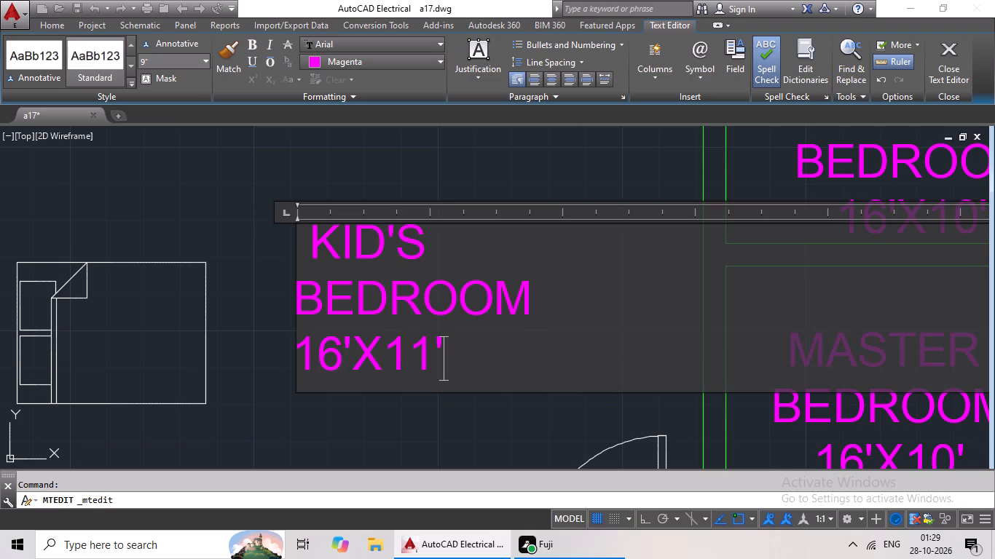
Indent the KID'S and 16'X11' lines by three more spaces each to centre them around BEDROOM, and finish editing the label.
click(316, 243)
key(space)
key(space)
key(space)
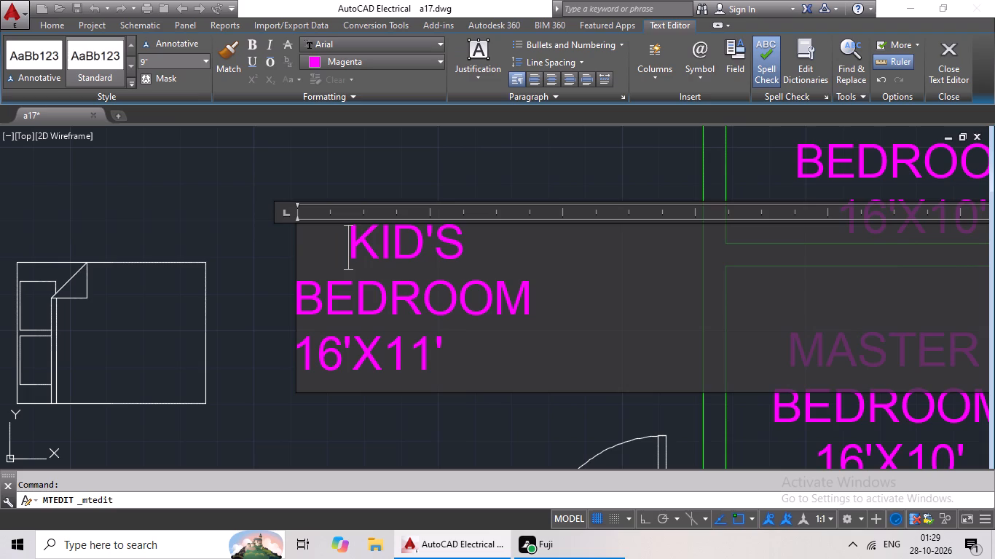
click(303, 361)
key(space)
key(space)
key(space)
click(357, 407)
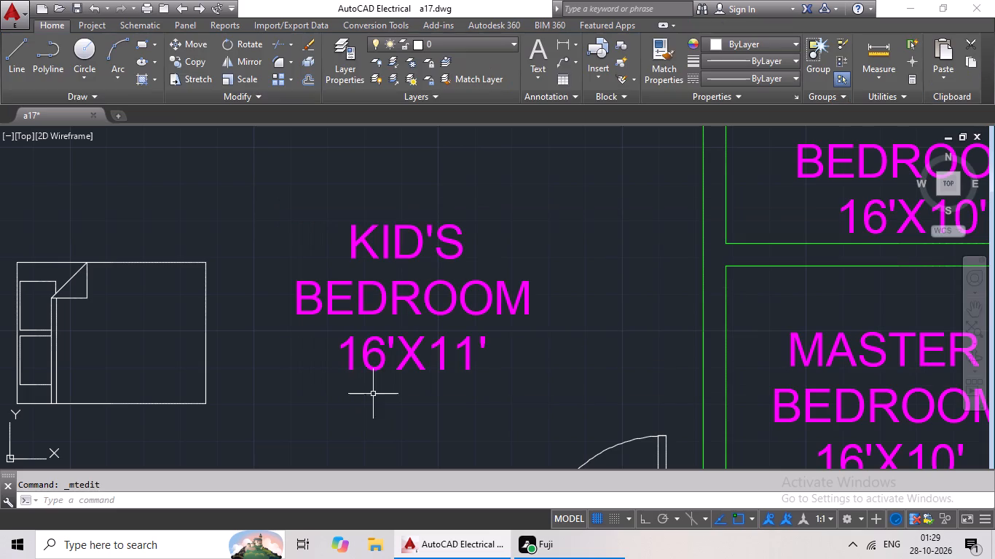
Replace the label text in the small room directly above the toilet, beside the kid's bedroom, with two lines: PASSAGE and 6'9"X3'6".
scroll(413, 348, down, 2)
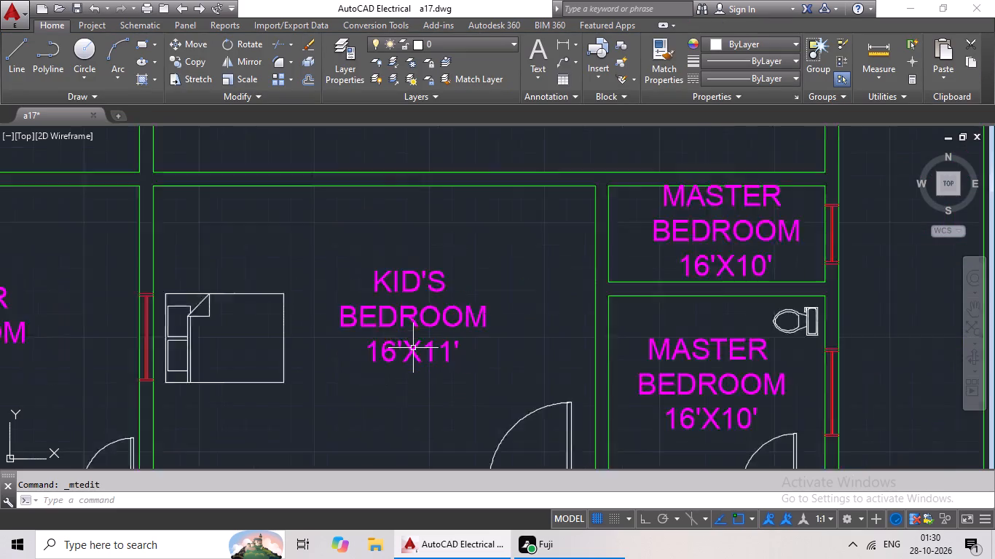
middle_drag(488, 296, 341, 295)
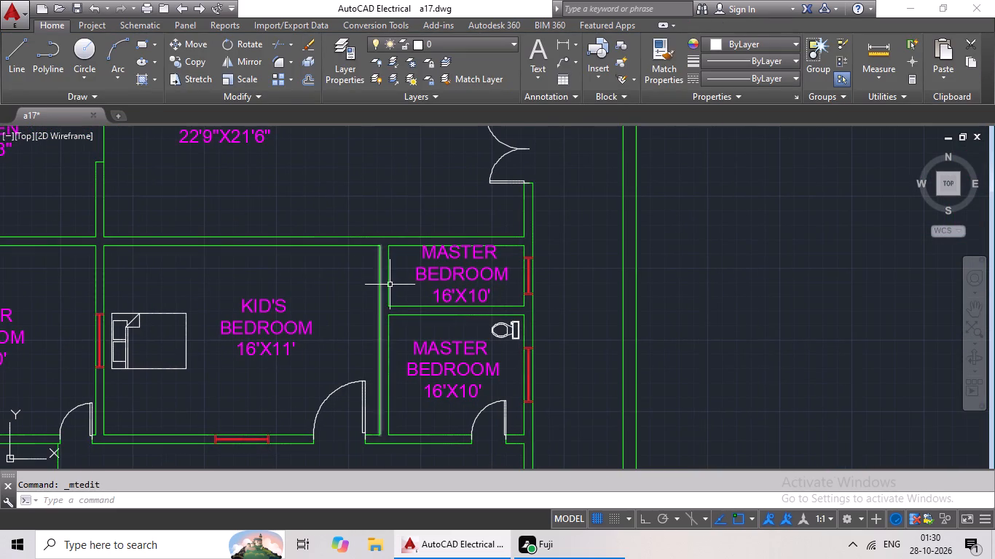
double_click(430, 271)
scroll(468, 288, up, 3)
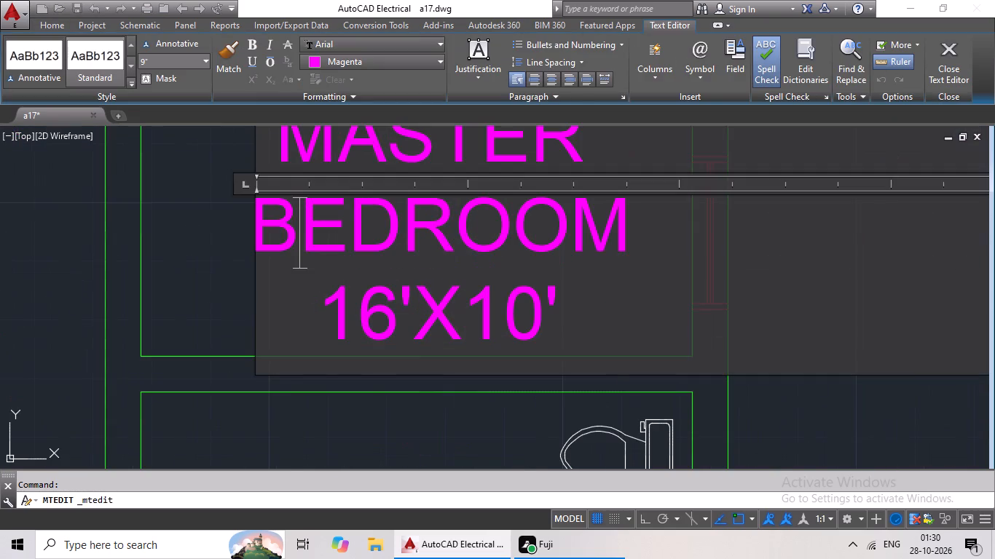
scroll(542, 305, down, 2)
click(557, 306)
key(BackSpace)
key(BackSpace)
key(BackSpace)
key(BackSpace)
key(BackSpace)
key(BackSpace)
key(BackSpace)
key(BackSpace)
key(BackSpace)
key(BackSpace)
key(BackSpace)
key(BackSpace)
key(BackSpace)
key(BackSpace)
key(BackSpace)
key(BackSpace)
key(BackSpace)
key(BackSpace)
key(BackSpace)
key(BackSpace)
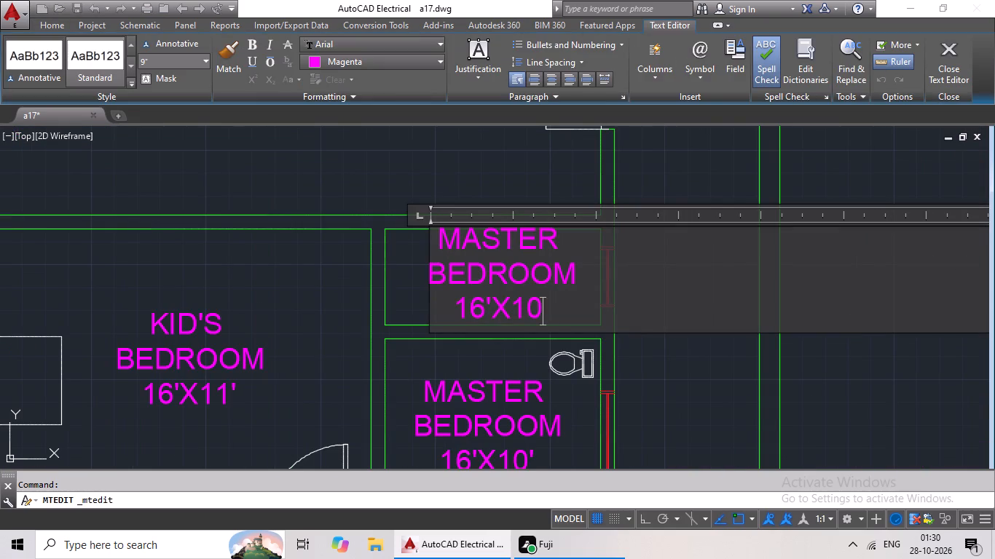
key(BackSpace)
key(BackSpace)
key(BackSpace)
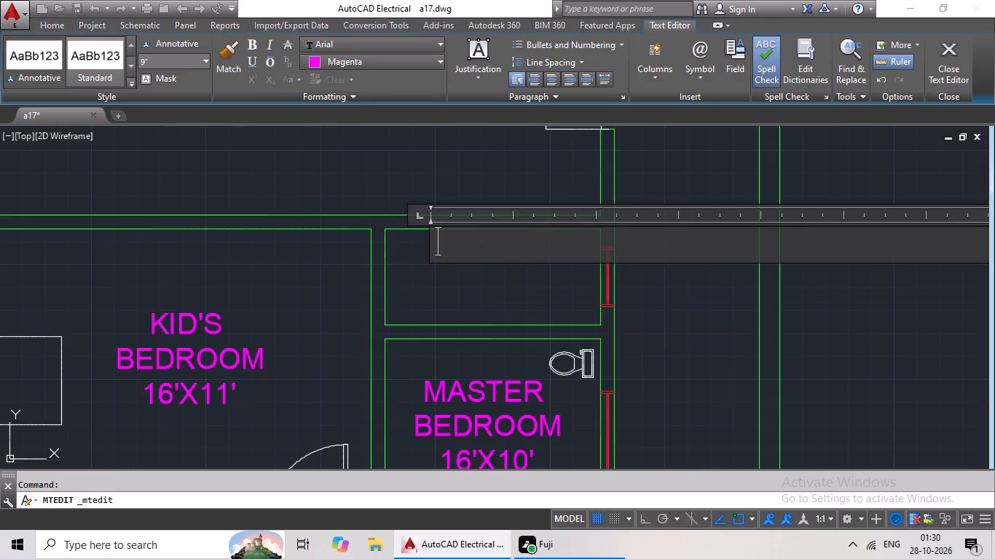
text(PASSA)
text(GE)
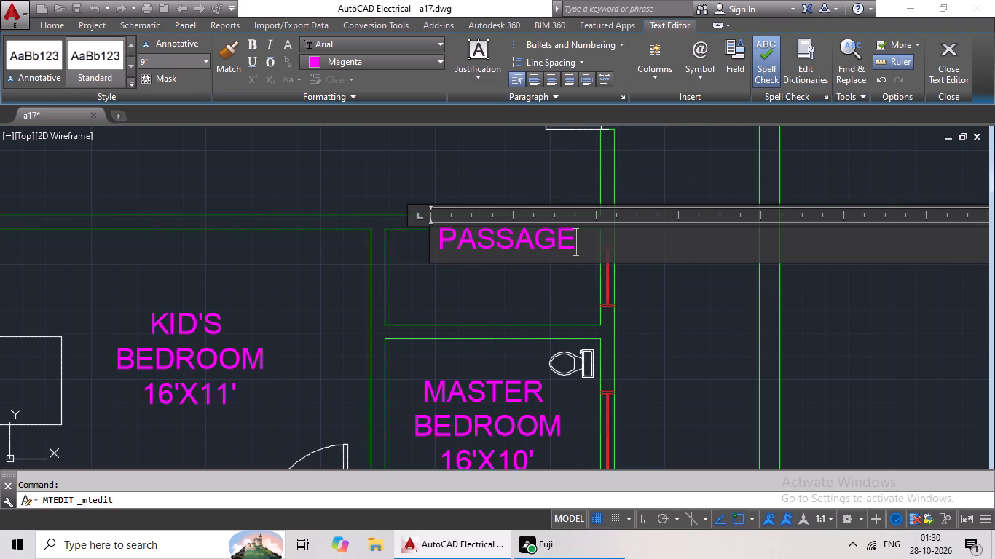
key(Return)
text(6'9)
key(shift+quotedbl)
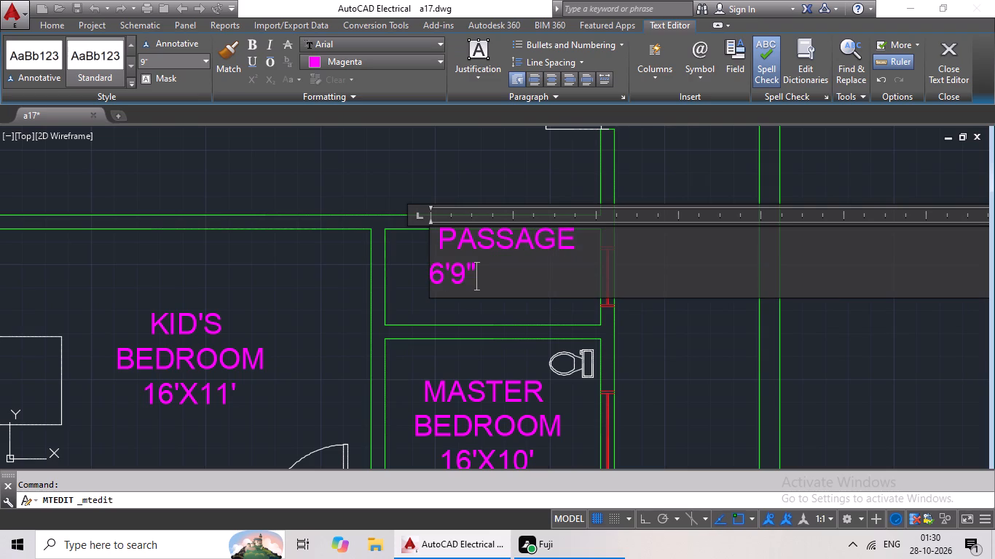
key(shift+x)
text(3'6)
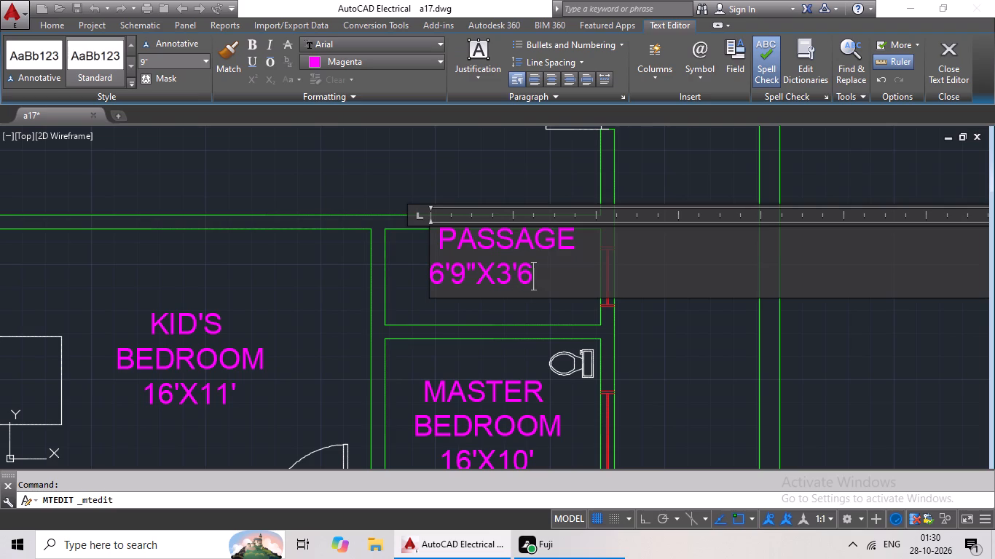
key(shift+quotedbl)
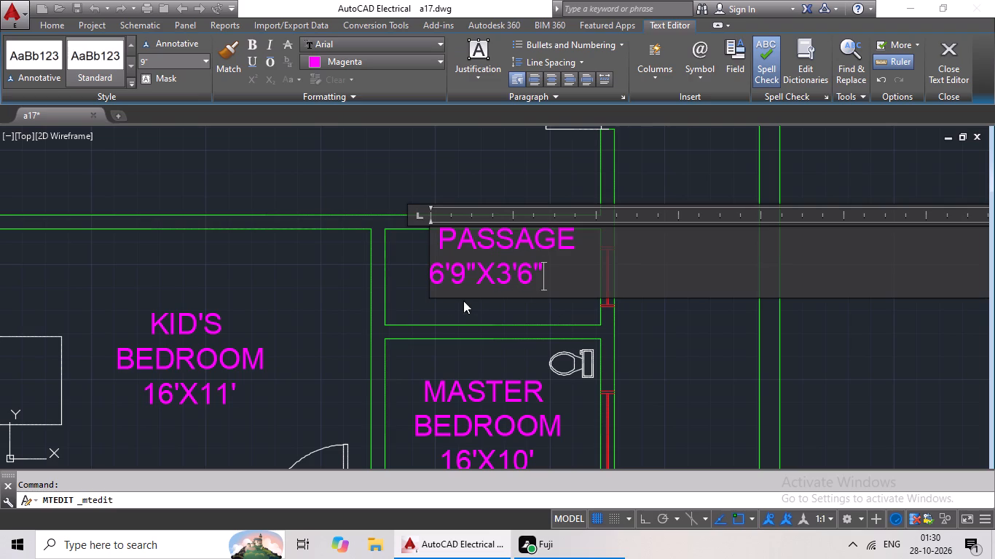
Indent the 6'9"X3'6" line by two spaces to centre it under PASSAGE, and finish editing the label.
click(429, 279)
key(space)
key(space)
click(454, 315)
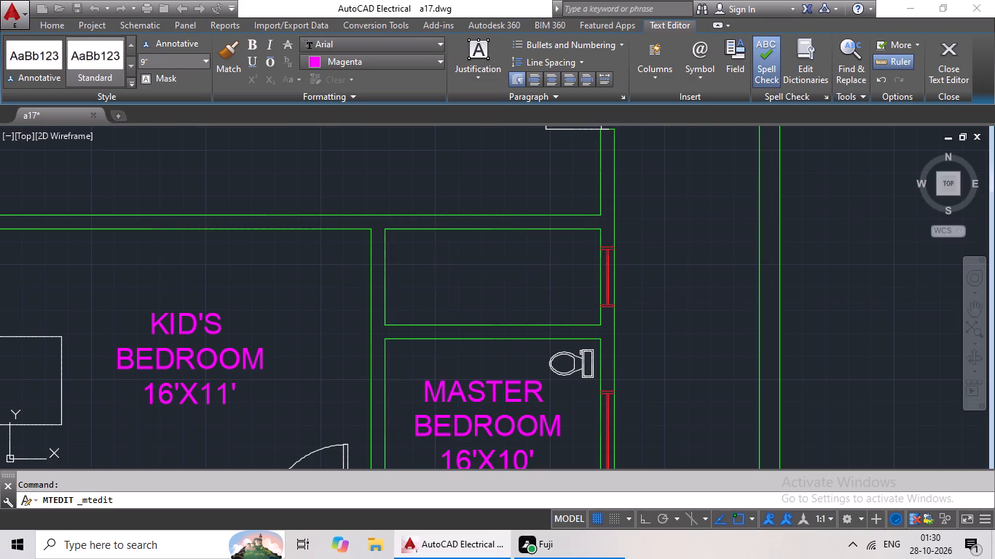
Move the PASSAGE label down and to the left so it sits clear of the passage's upper wall.
click(499, 243)
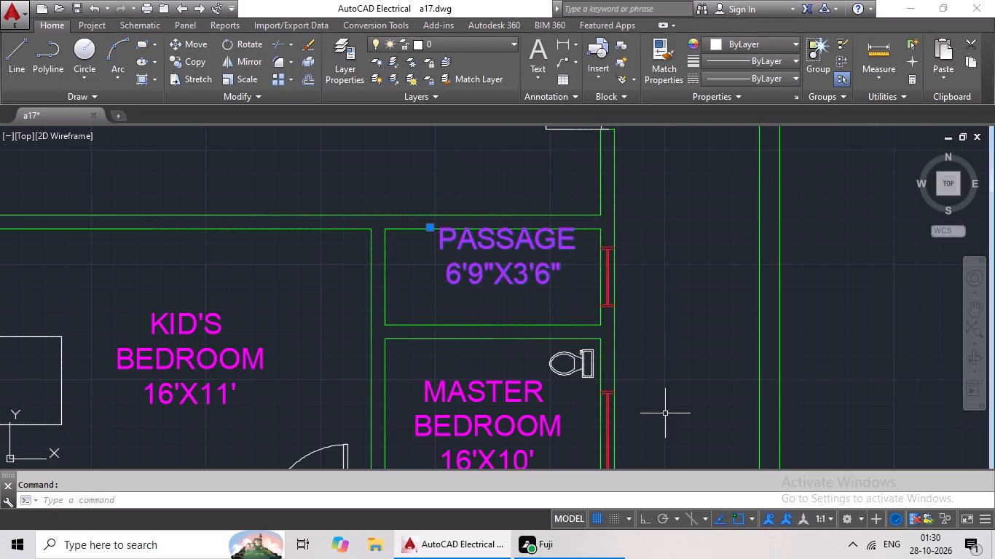
click(202, 40)
drag(471, 266, 454, 290)
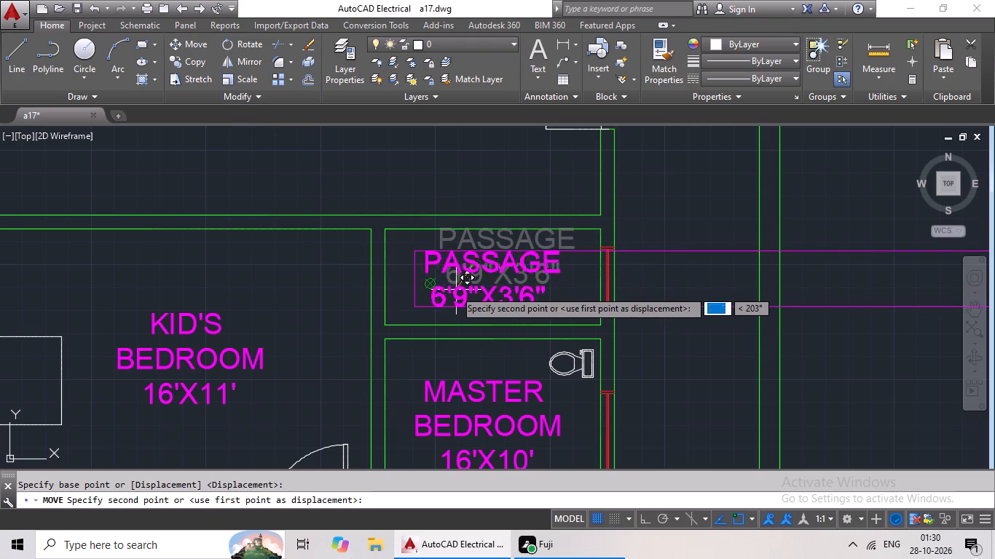
drag(454, 290, 453, 291)
click(453, 291)
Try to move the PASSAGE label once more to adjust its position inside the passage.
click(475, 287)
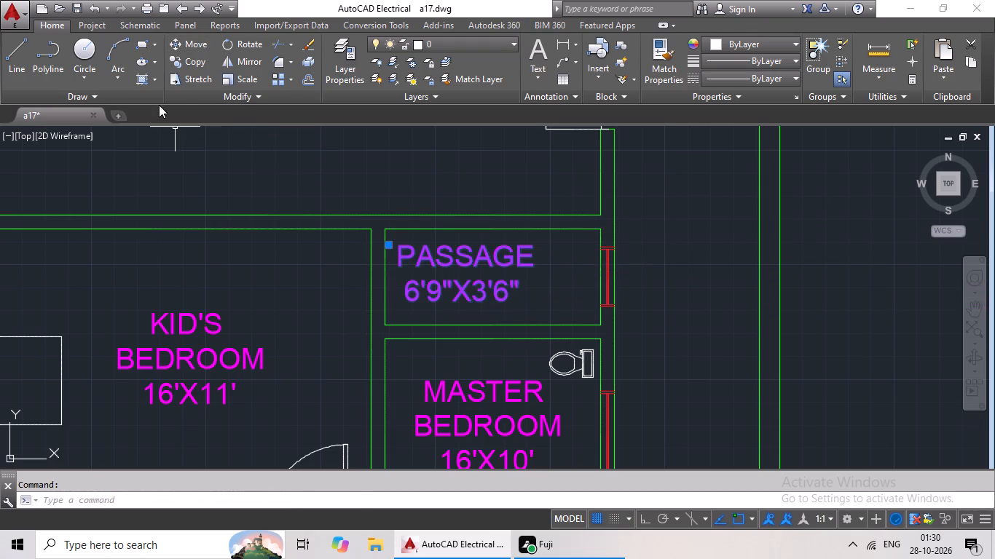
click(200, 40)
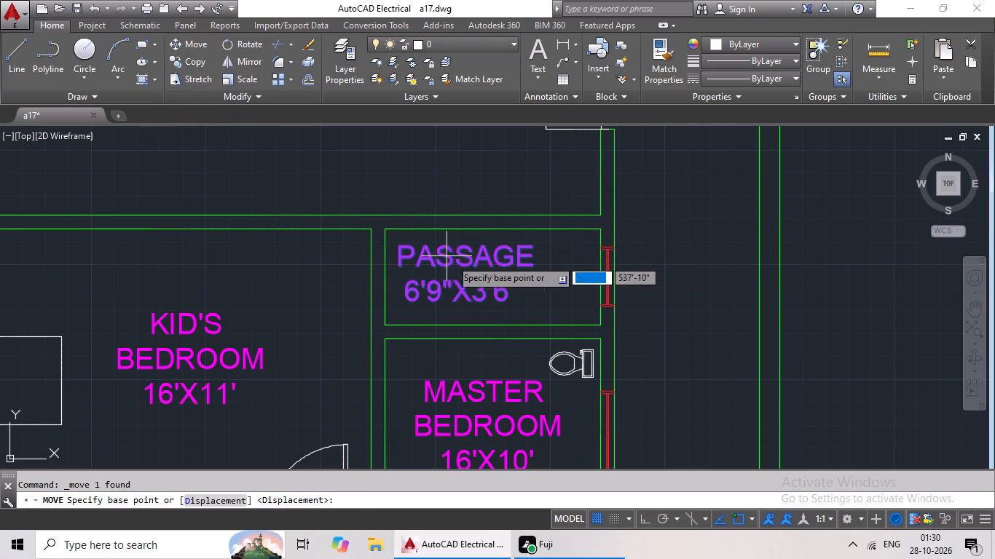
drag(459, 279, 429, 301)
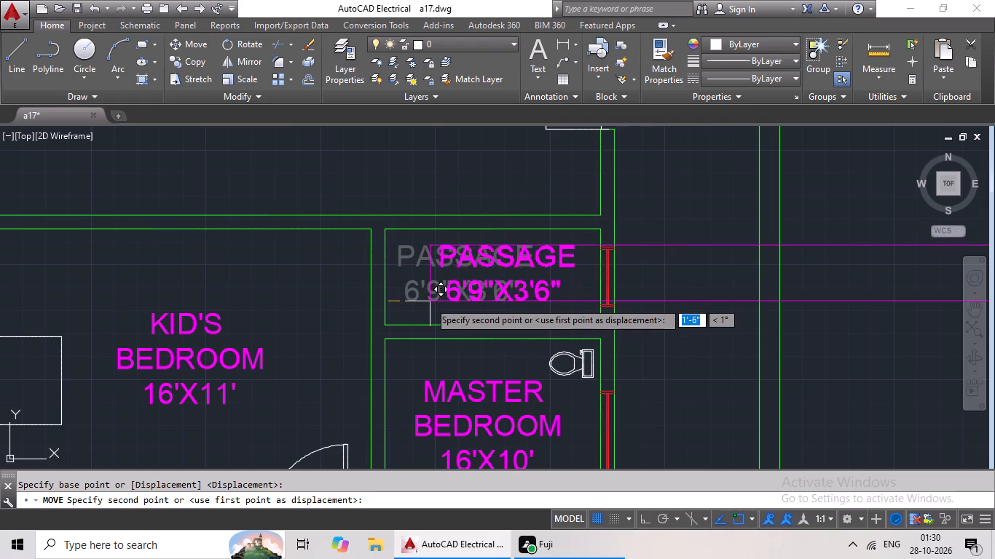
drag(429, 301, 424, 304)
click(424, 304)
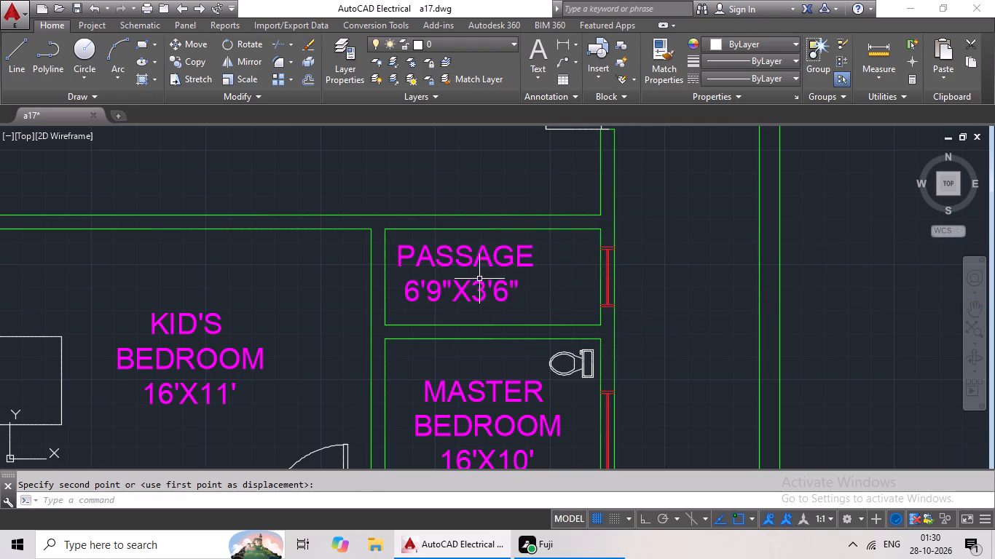
Replace the label text in the toilet room directly below the passage with two lines: C.TOILET and 7'6"X10'3".
scroll(534, 285, down, 3)
middle_drag(533, 317, 524, 275)
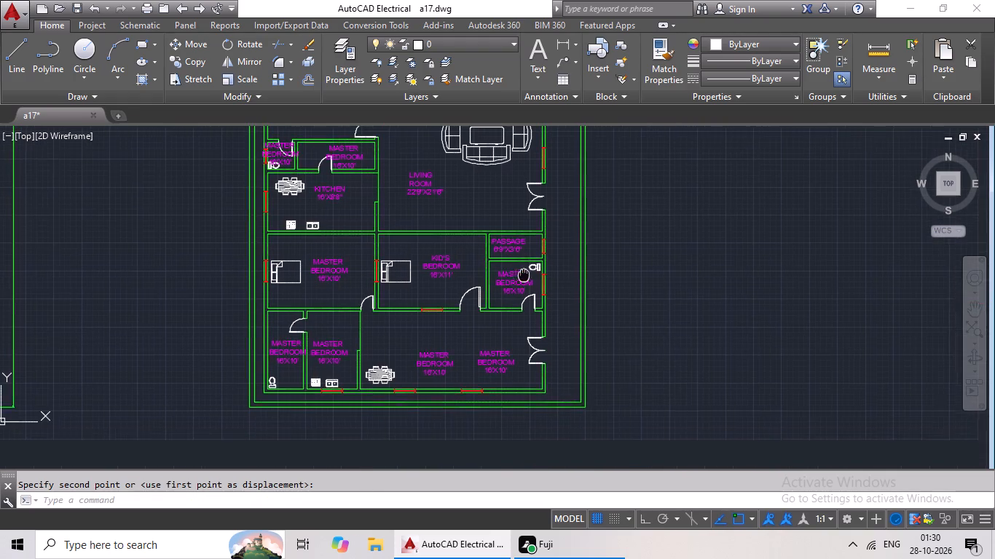
scroll(522, 277, up, 3)
double_click(495, 255)
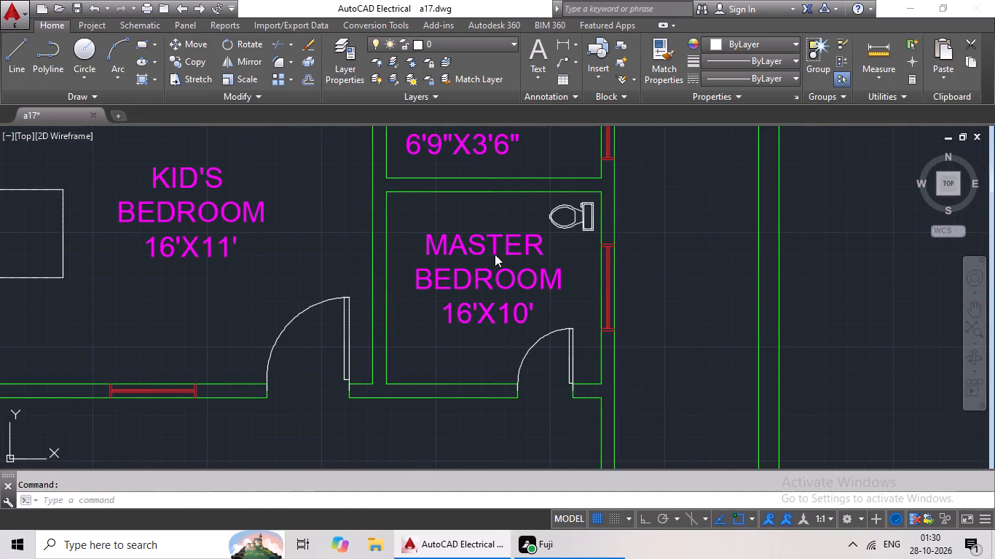
scroll(532, 321, up, 1)
click(567, 317)
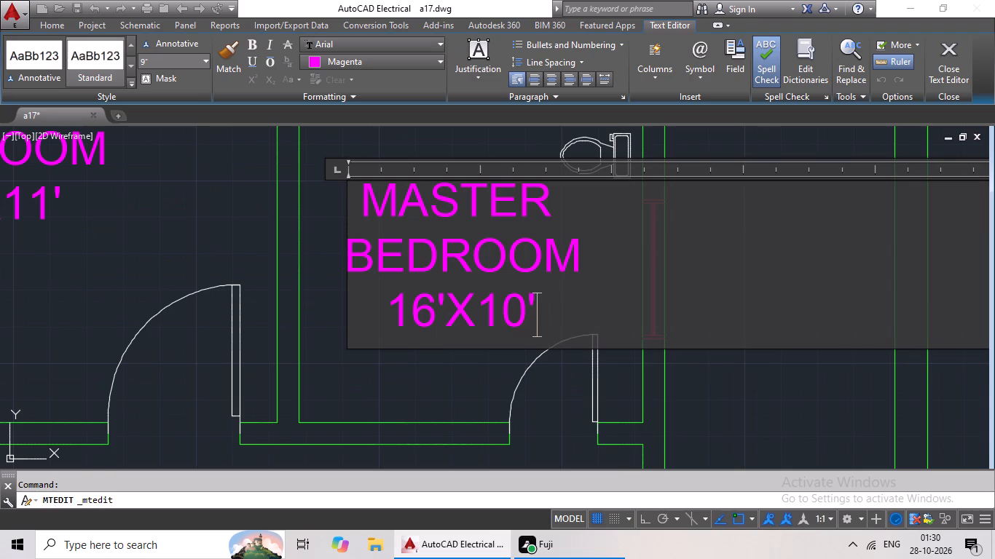
key(BackSpace)
key(BackSpace)
key(BackSpace)
key(BackSpace)
key(BackSpace)
key(BackSpace)
key(BackSpace)
key(BackSpace)
key(BackSpace)
key(BackSpace)
key(BackSpace)
key(BackSpace)
key(BackSpace)
key(BackSpace)
key(BackSpace)
key(BackSpace)
key(BackSpace)
key(BackSpace)
key(BackSpace)
key(BackSpace)
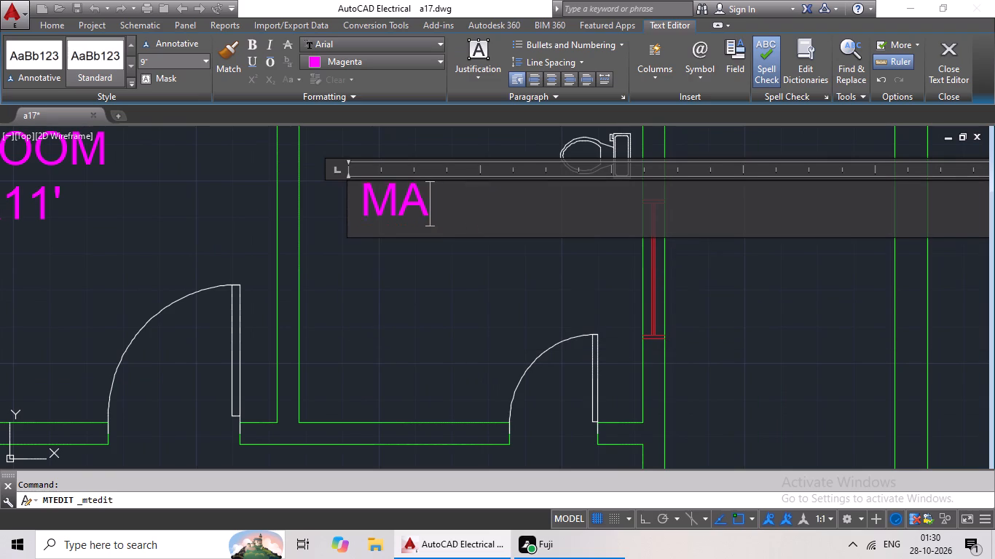
key(BackSpace)
key(shift+c)
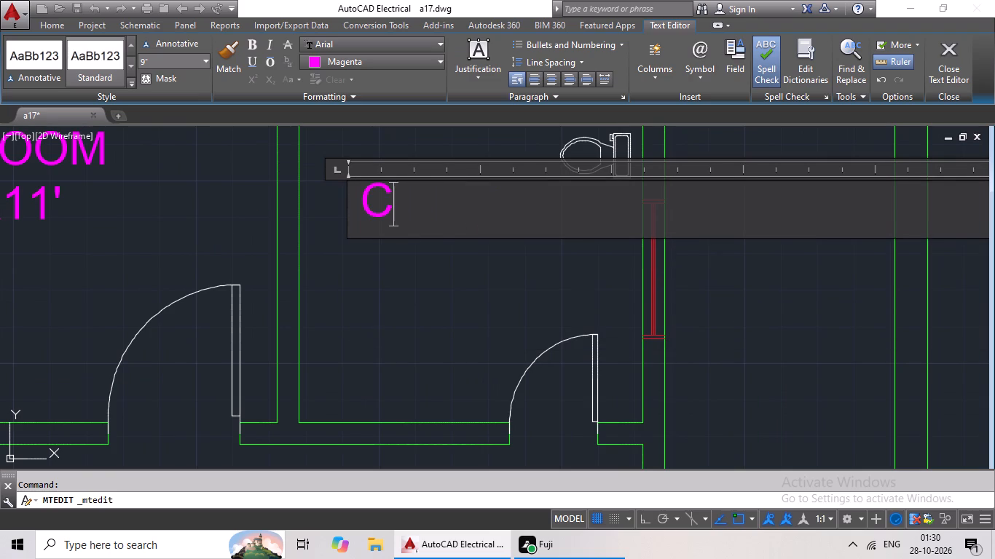
text(.t)
key(BackSpace)
key(shift+t)
text(OILET)
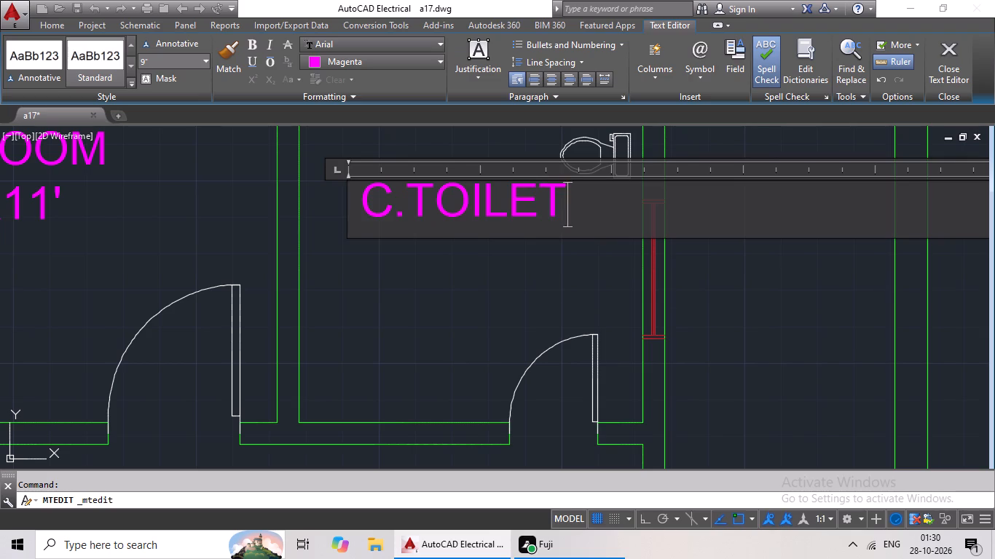
key(Return)
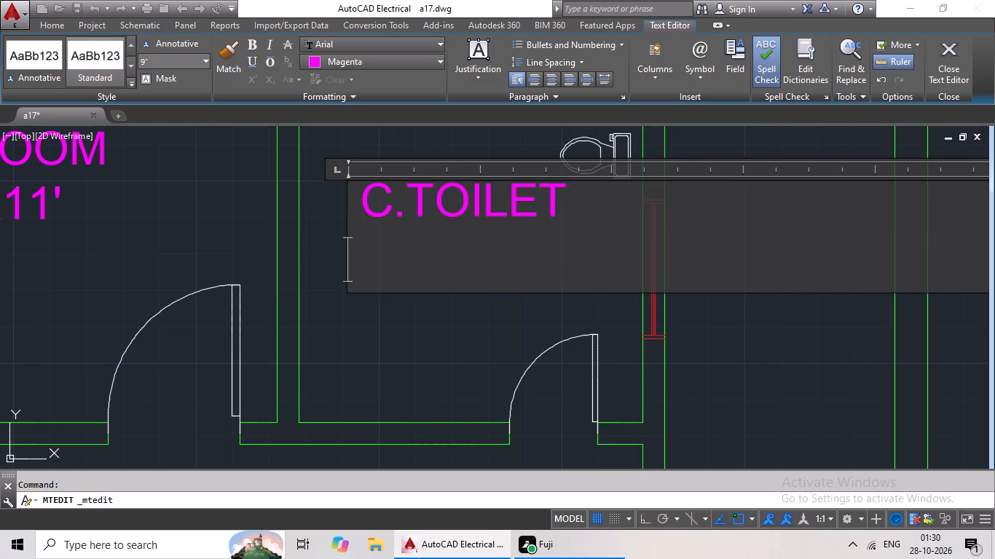
text(7'6)
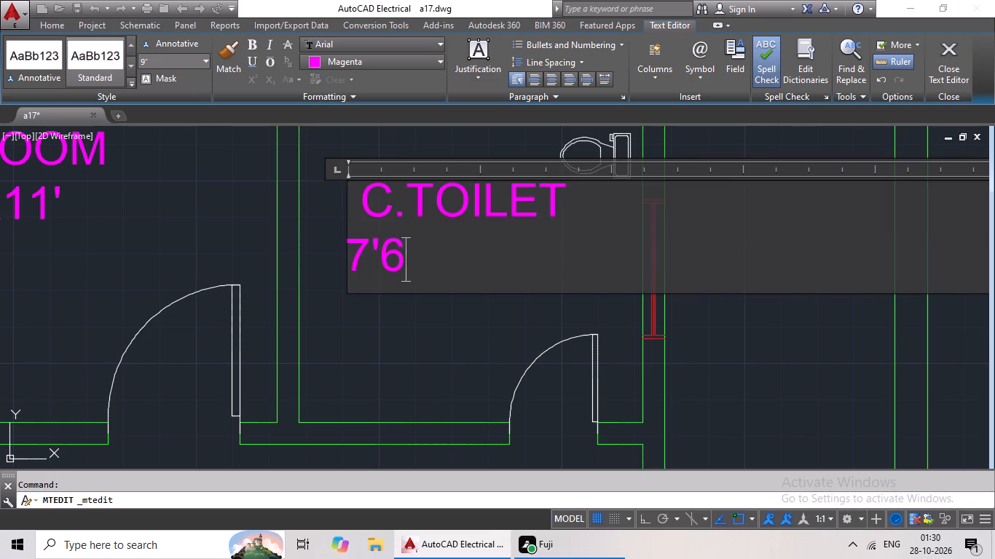
text("X)
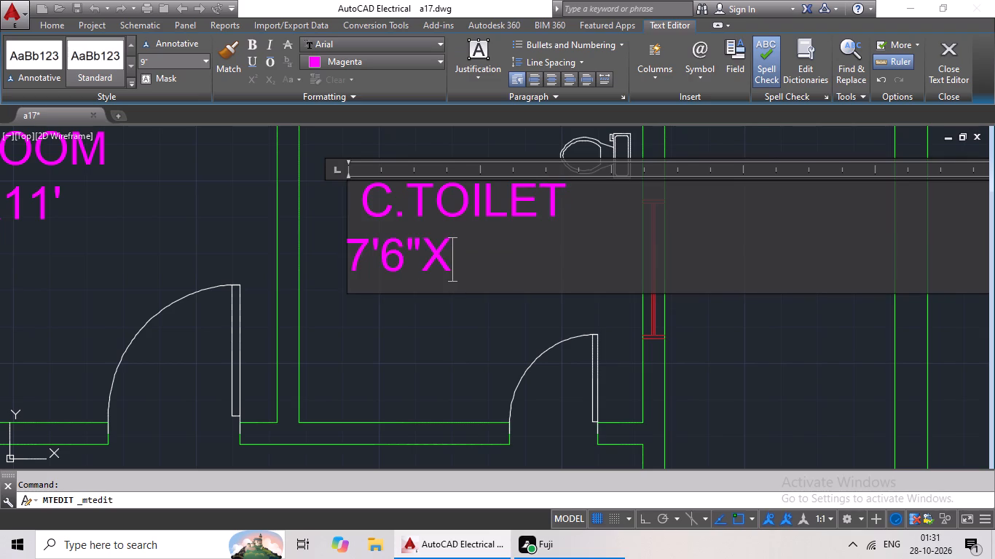
text(10'3)
key(shift+quotedbl)
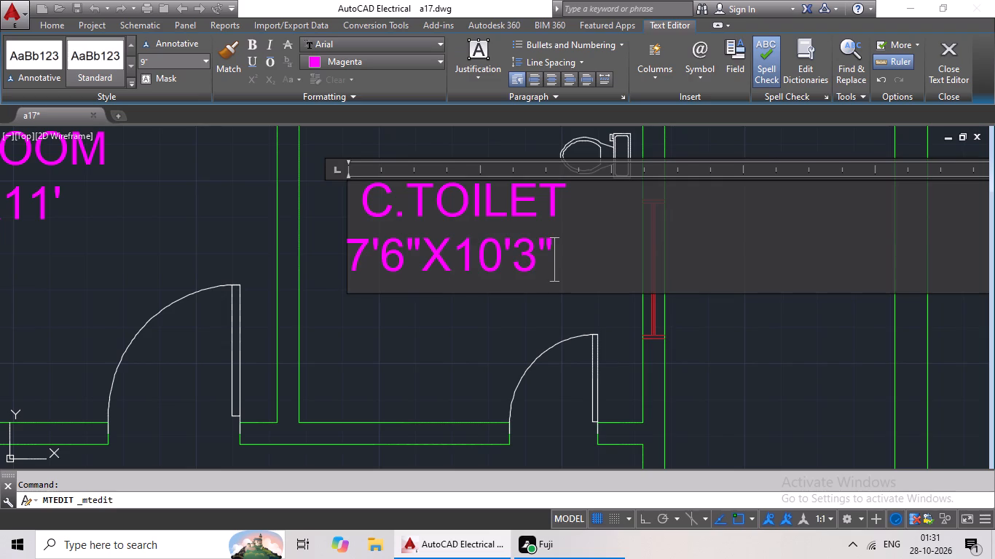
Indent the 7'6"X10'3" line by one space to align it under C.TOILET, and finish editing the label.
click(346, 251)
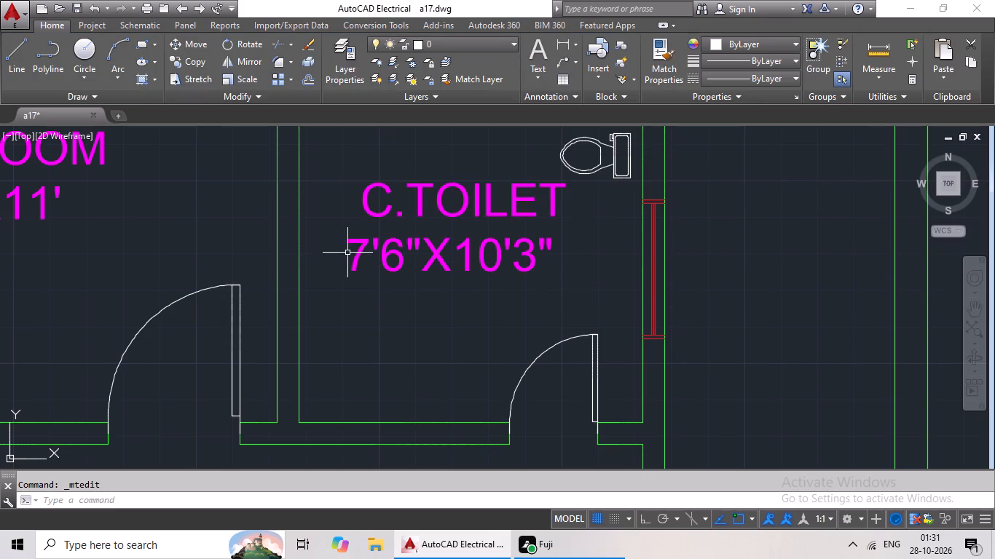
double_click(353, 255)
key(space)
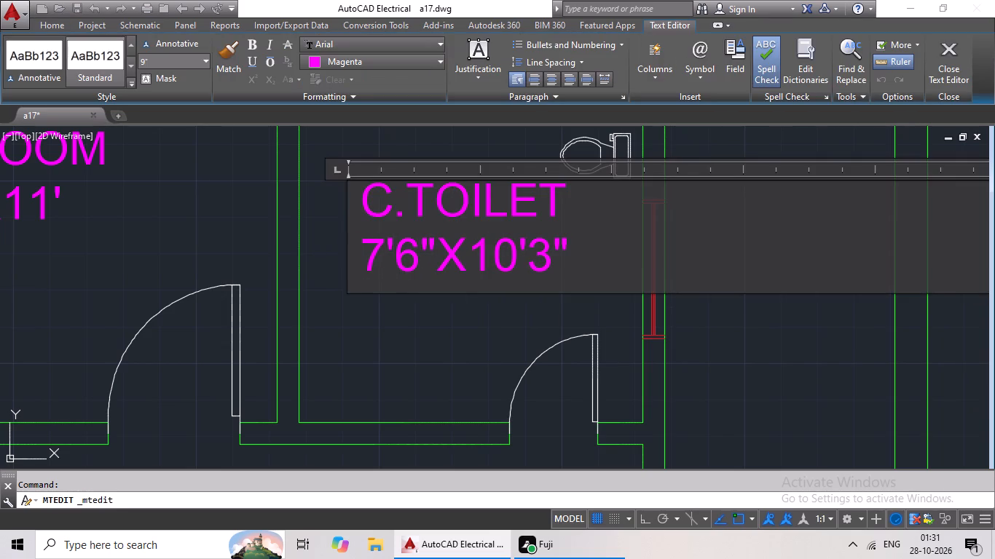
click(379, 320)
Replace the MASTER BEDROOM label in the narrow room with the toilet fixture, beside the kitchen, with the single word TOILET.
scroll(462, 299, down, 1)
middle_drag(449, 314, 461, 308)
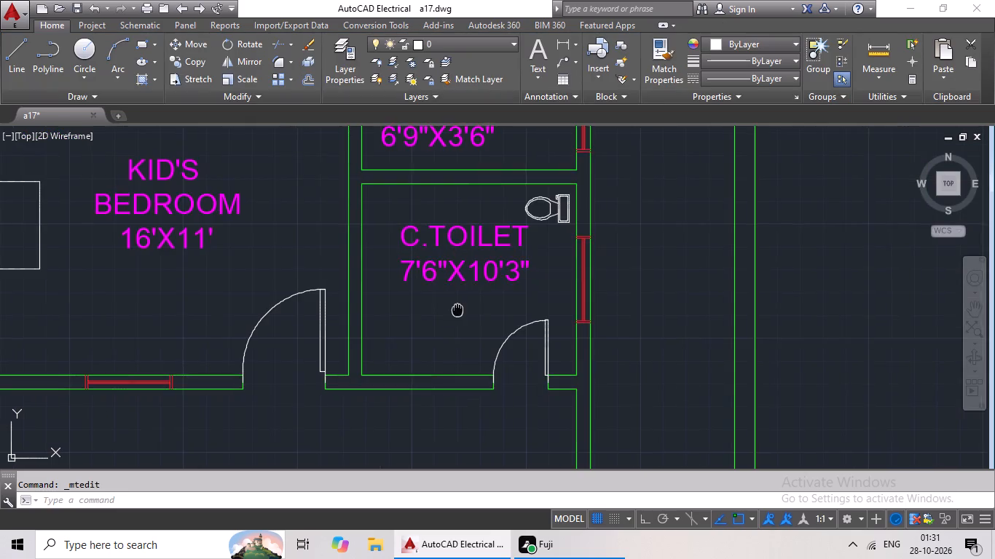
middle_drag(461, 308, 581, 242)
scroll(593, 278, down, 1)
middle_drag(582, 301, 643, 201)
middle_drag(495, 266, 560, 349)
scroll(552, 346, down, 1)
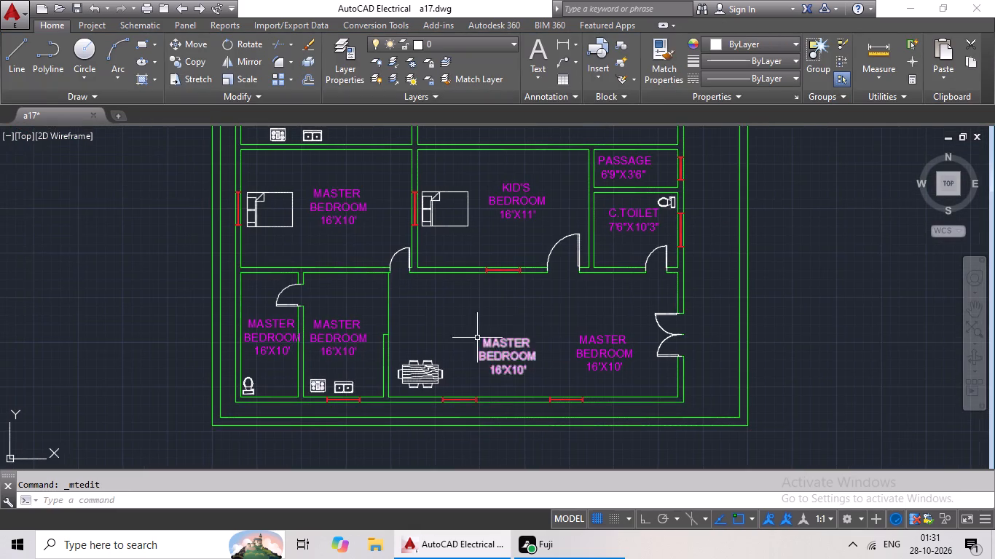
middle_drag(457, 334, 545, 312)
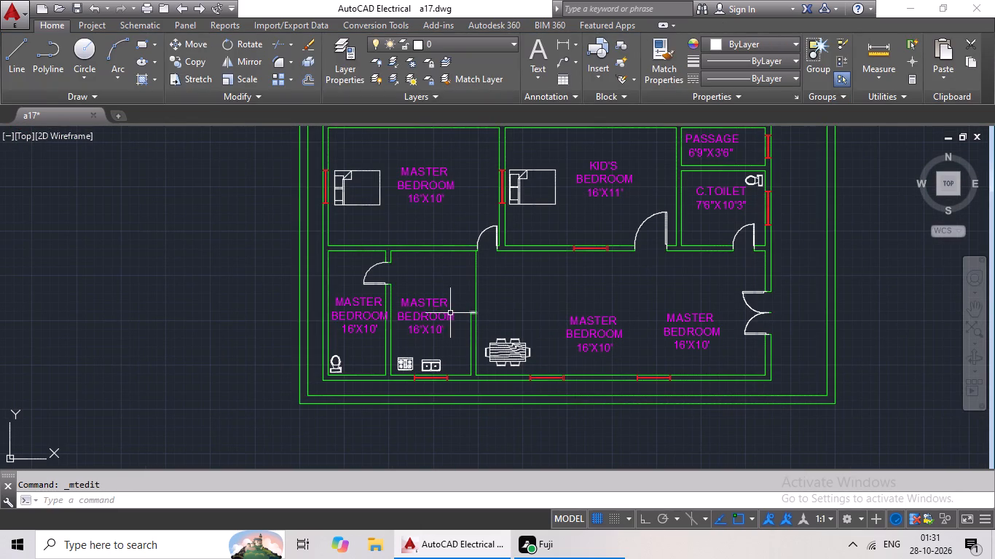
scroll(353, 325, up, 2)
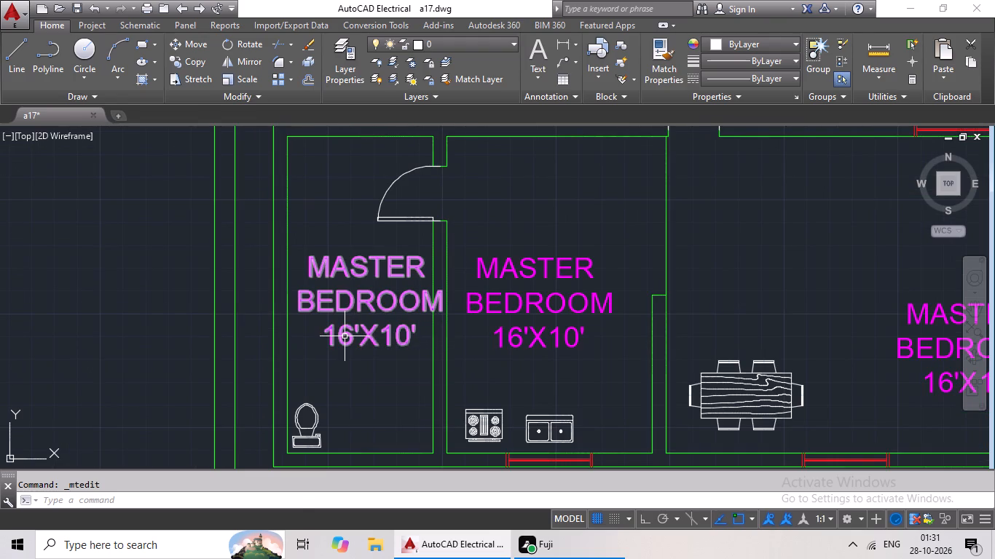
double_click(350, 322)
double_click(363, 304)
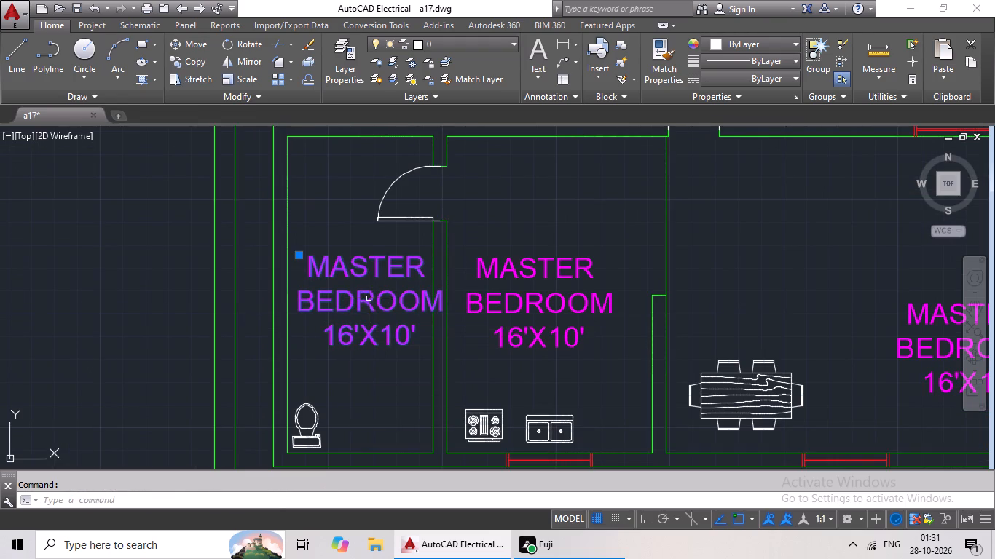
double_click(369, 297)
scroll(404, 319, up, 2)
click(428, 334)
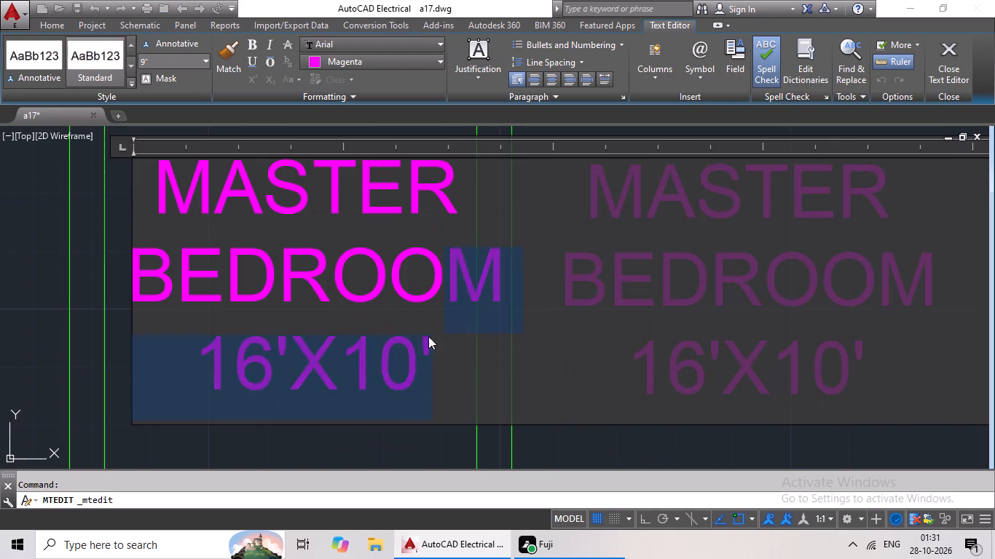
click(448, 368)
key(BackSpace)
key(BackSpace)
key(BackSpace)
key(BackSpace)
key(BackSpace)
key(BackSpace)
key(BackSpace)
key(BackSpace)
key(BackSpace)
key(BackSpace)
key(BackSpace)
key(BackSpace)
key(BackSpace)
key(BackSpace)
key(BackSpace)
key(BackSpace)
key(BackSpace)
key(BackSpace)
key(BackSpace)
key(BackSpace)
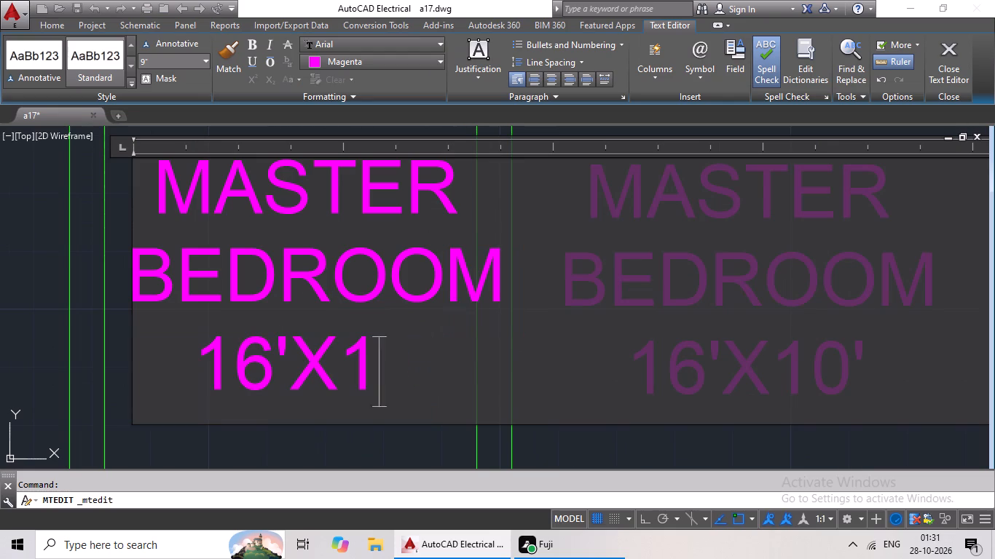
text(TOL)
text(ET)
key(shift+BackSpace)
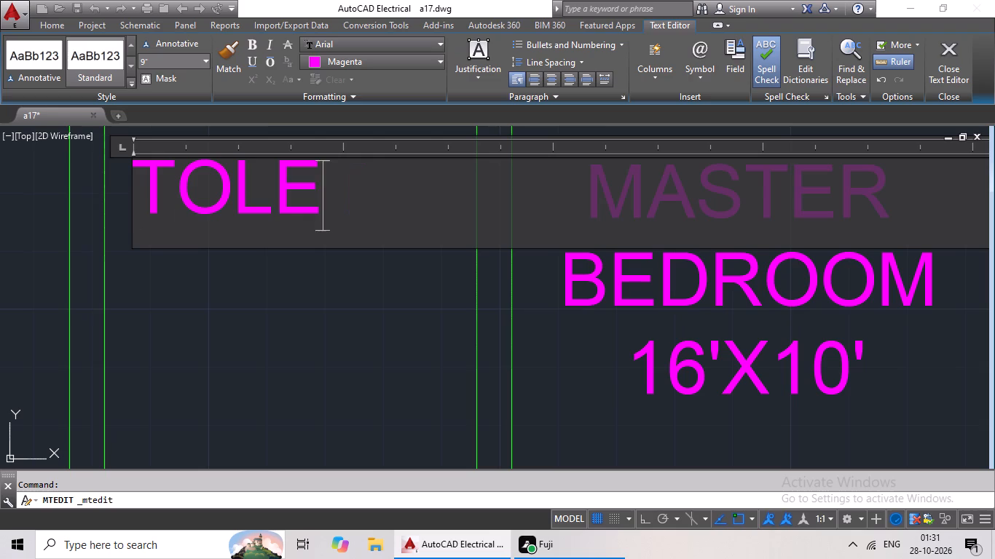
key(shift+BackSpace)
key(shift+BackSpace)
text(IL)
text(ET)
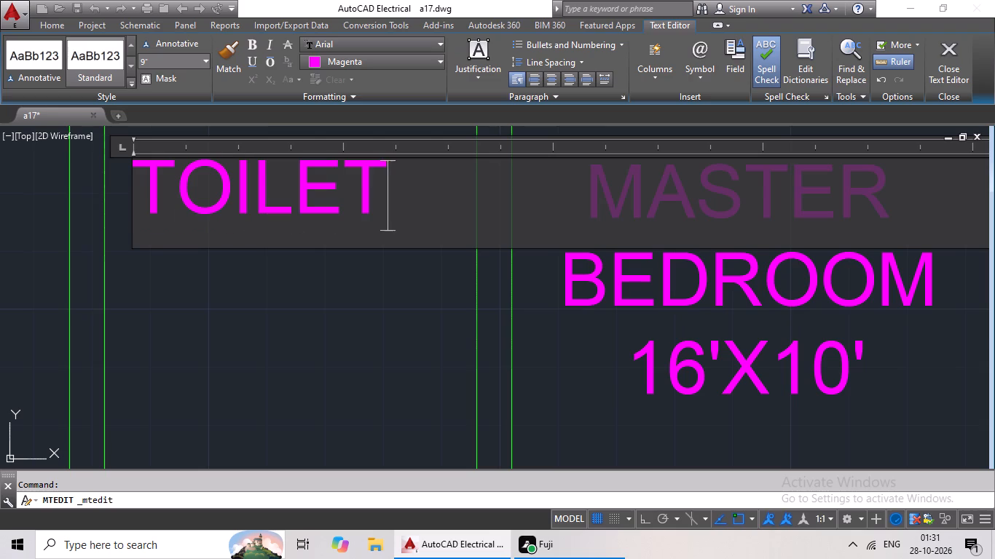
key(Return)
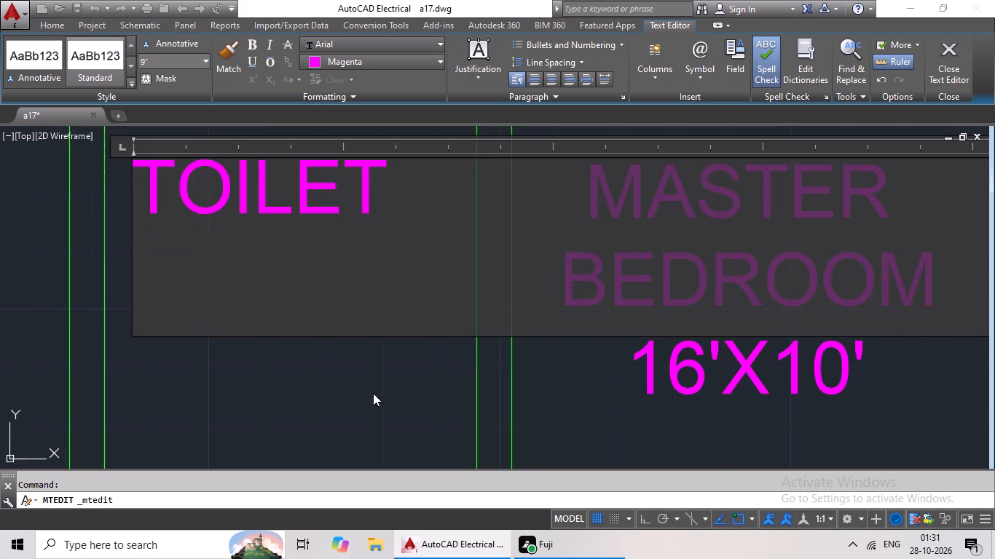
click(372, 393)
Replace the MASTER BEDROOM label text in the room with the stove and sink with KITCHEN.
scroll(388, 381, down, 3)
middle_drag(430, 357, 291, 338)
double_click(312, 332)
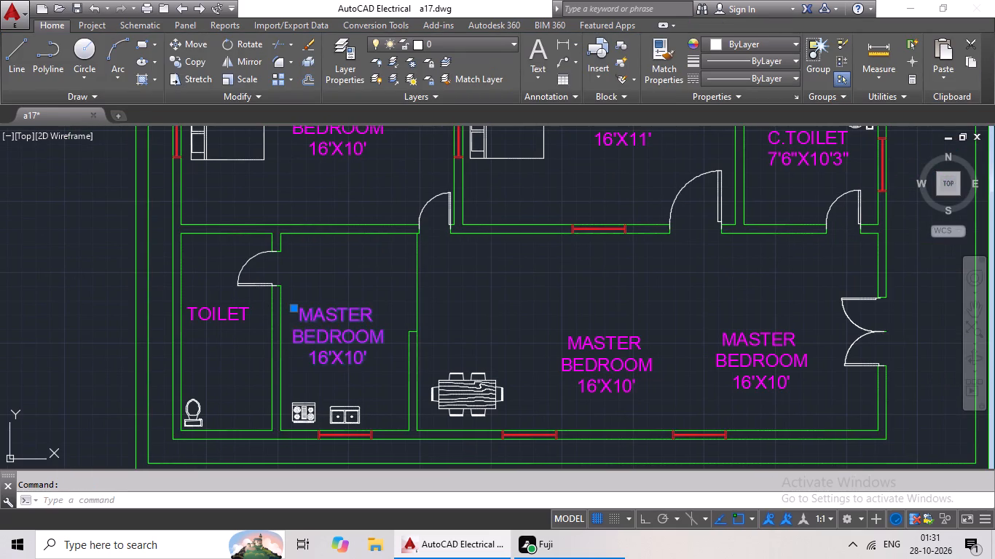
scroll(337, 352, up, 1)
click(390, 383)
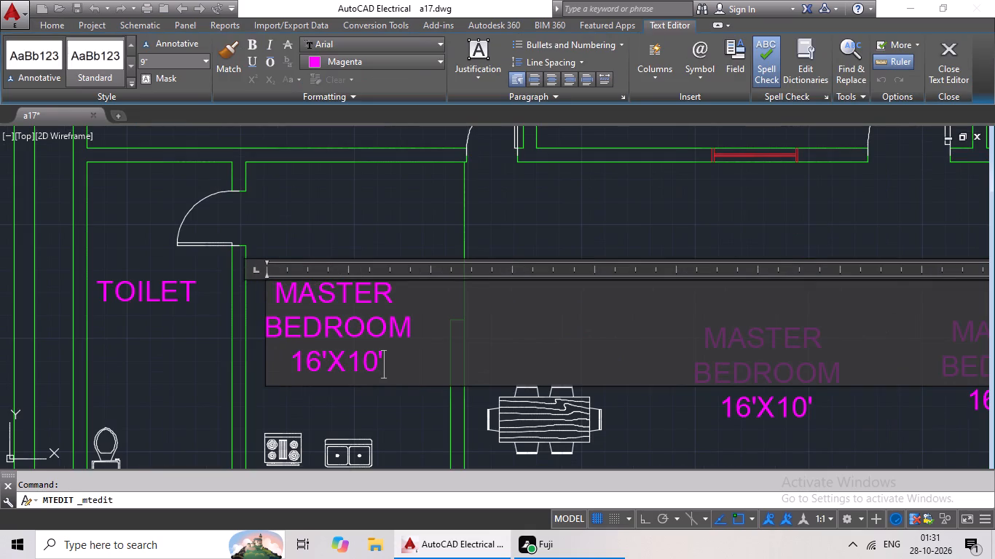
key(BackSpace)
key(BackSpace)
key(BackSpace)
key(BackSpace)
key(BackSpace)
key(BackSpace)
key(BackSpace)
key(BackSpace)
key(BackSpace)
key(BackSpace)
key(BackSpace)
key(BackSpace)
key(BackSpace)
key(BackSpace)
key(BackSpace)
key(BackSpace)
key(BackSpace)
key(BackSpace)
key(BackSpace)
key(BackSpace)
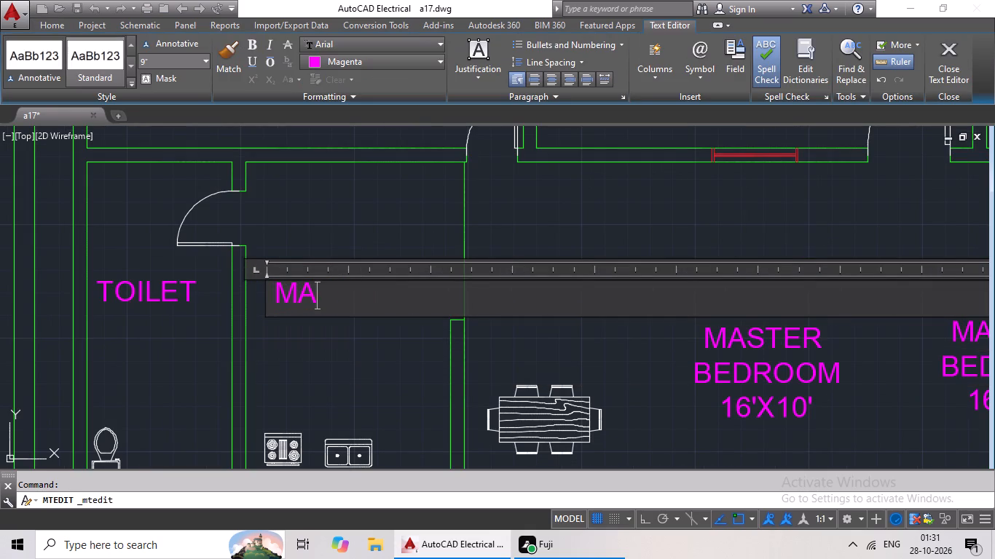
key(BackSpace)
key(BackSpace)
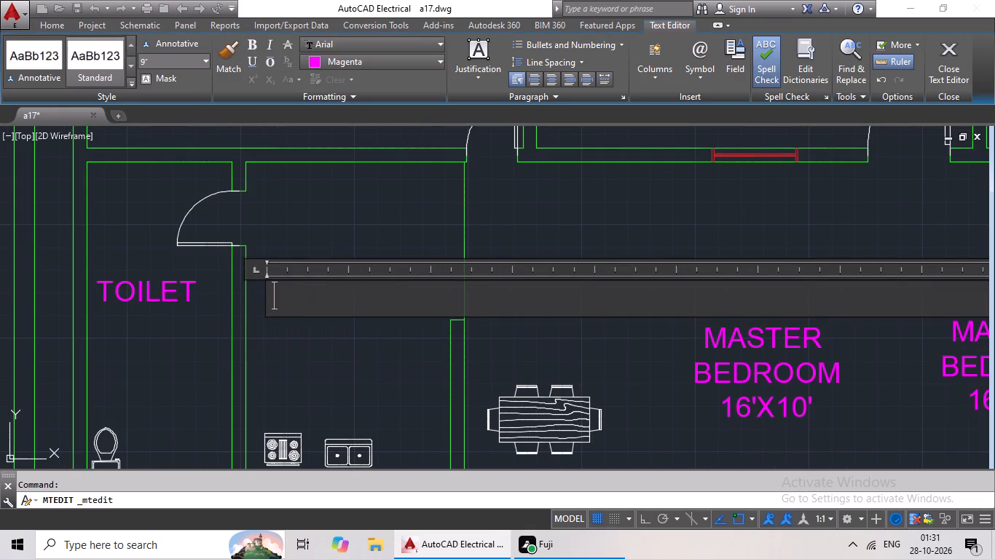
text(KITCHEN)
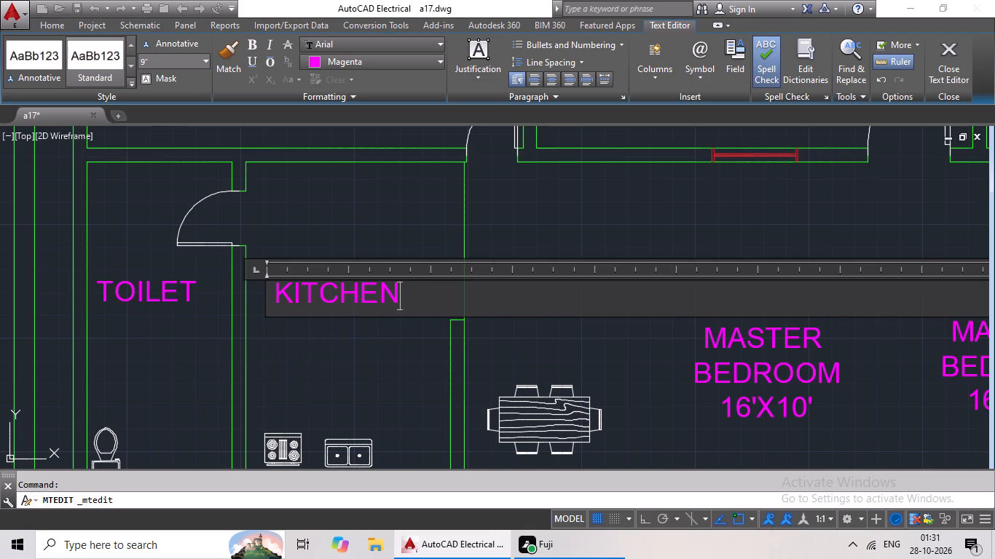
Add the room size 7'6"X10'3 on a second line under KITCHEN.
key(Return)
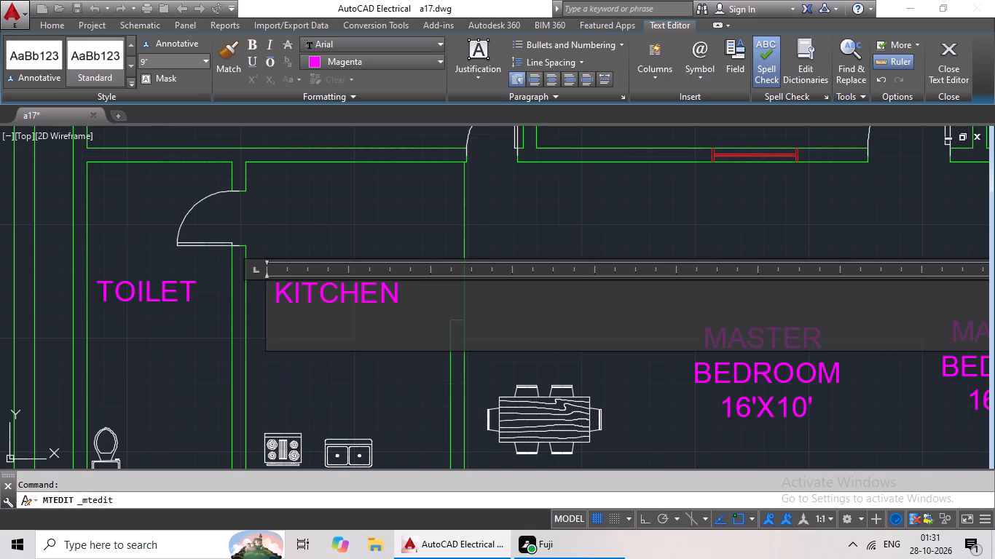
text(7'6)
key(shift+quotedbl)
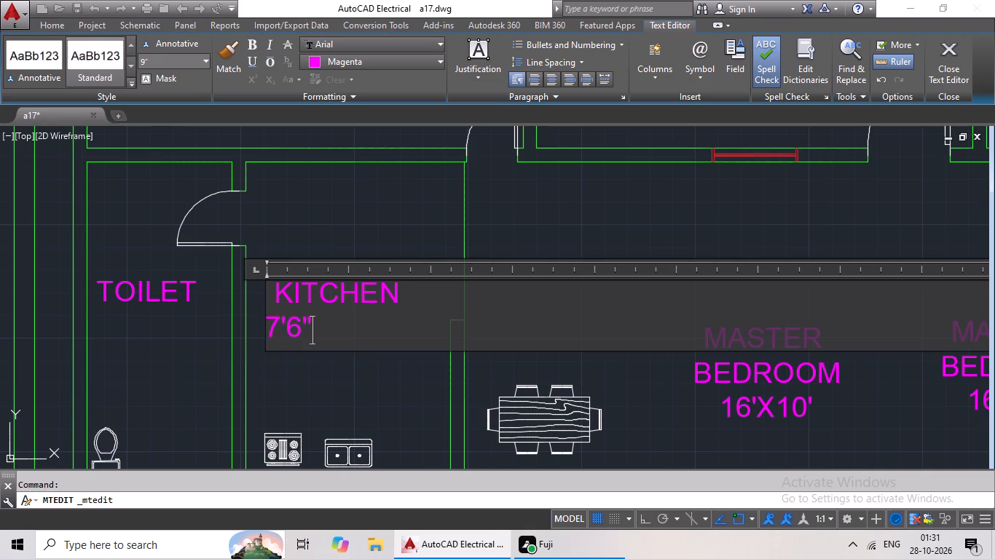
key(End)
key(Insert)
key(BackSpace)
text("X)
text(10'3)
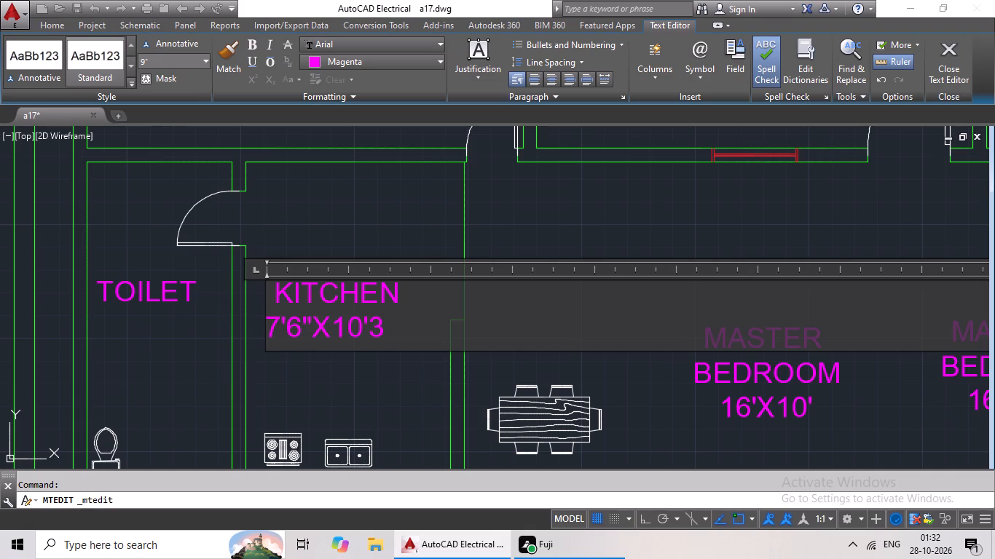
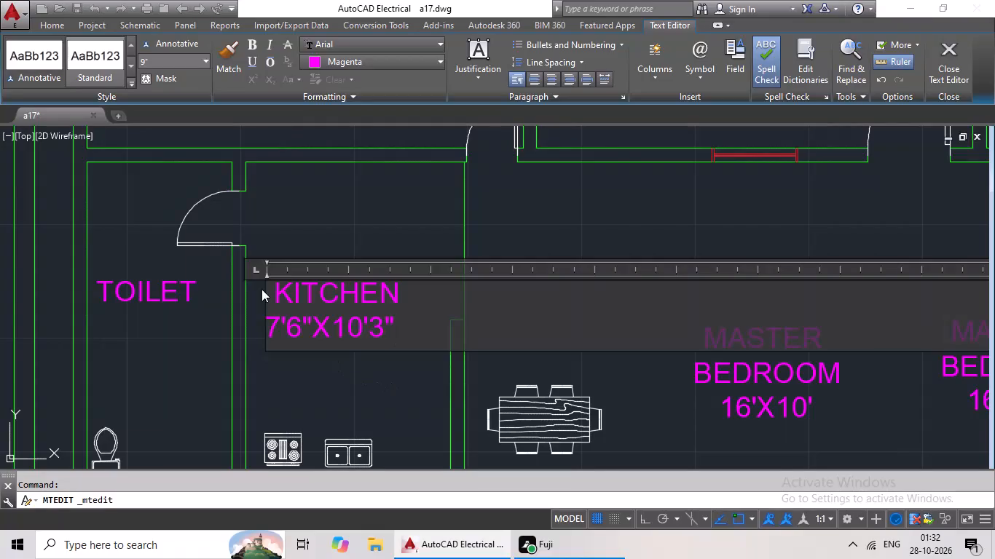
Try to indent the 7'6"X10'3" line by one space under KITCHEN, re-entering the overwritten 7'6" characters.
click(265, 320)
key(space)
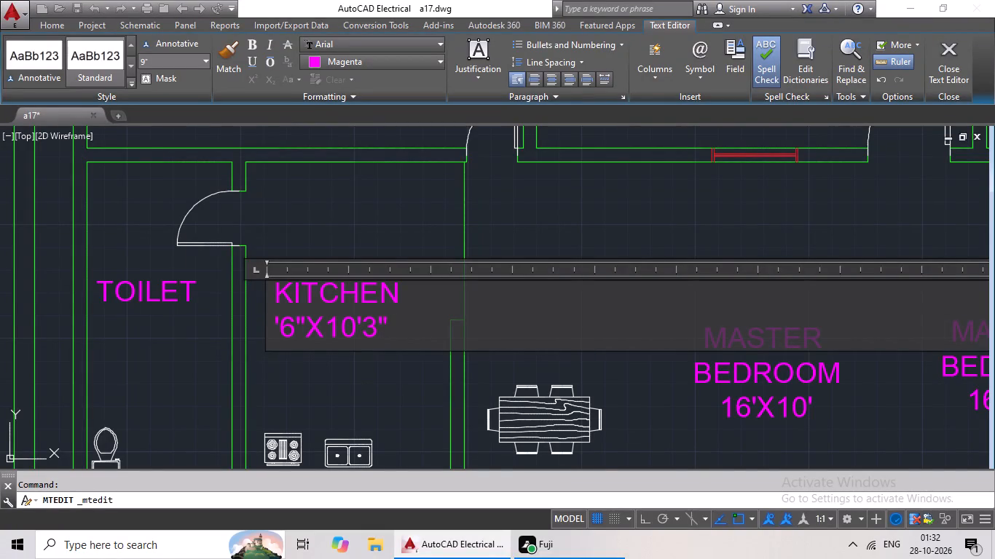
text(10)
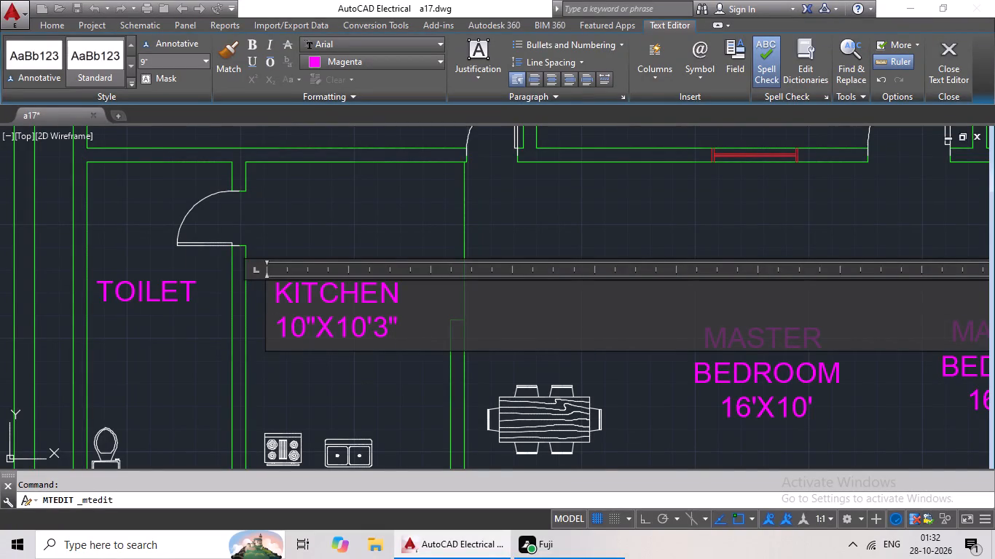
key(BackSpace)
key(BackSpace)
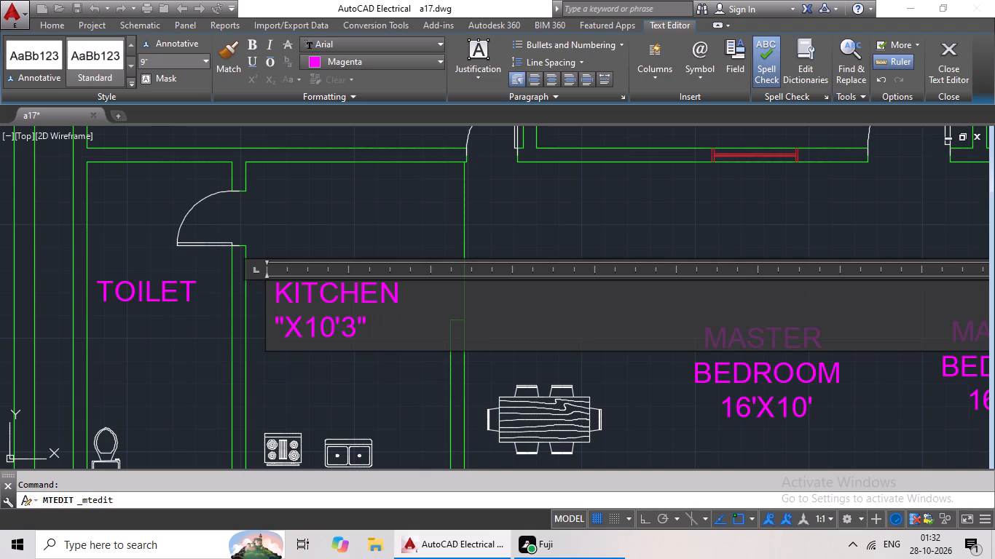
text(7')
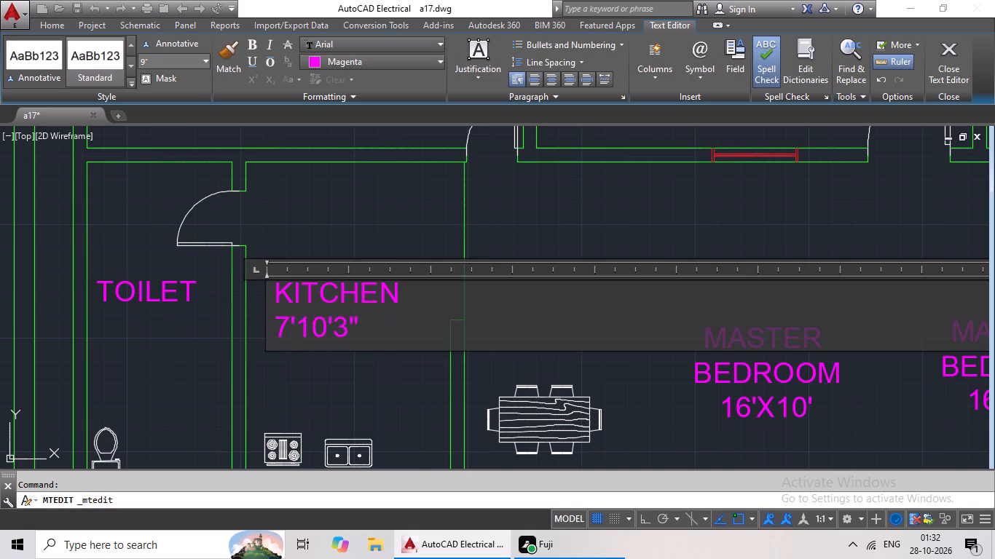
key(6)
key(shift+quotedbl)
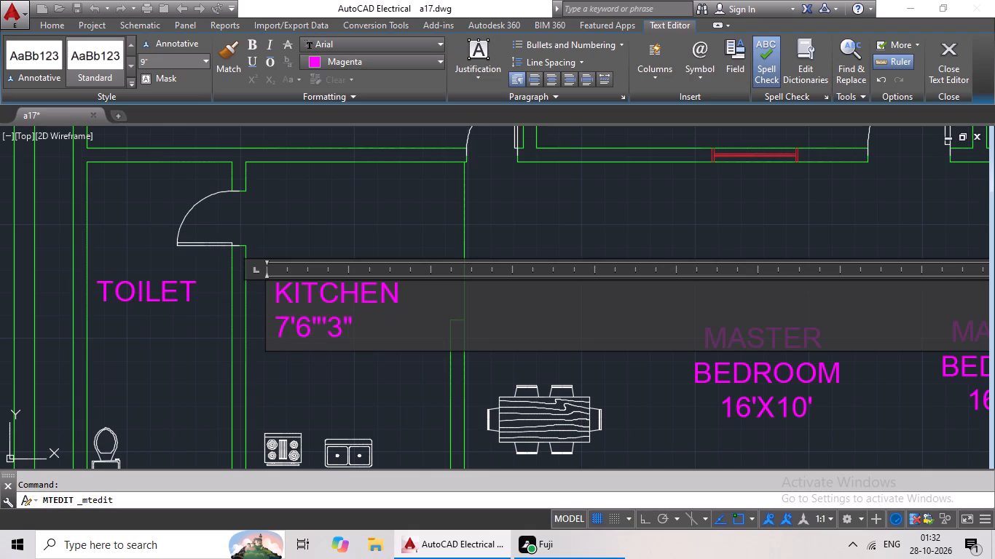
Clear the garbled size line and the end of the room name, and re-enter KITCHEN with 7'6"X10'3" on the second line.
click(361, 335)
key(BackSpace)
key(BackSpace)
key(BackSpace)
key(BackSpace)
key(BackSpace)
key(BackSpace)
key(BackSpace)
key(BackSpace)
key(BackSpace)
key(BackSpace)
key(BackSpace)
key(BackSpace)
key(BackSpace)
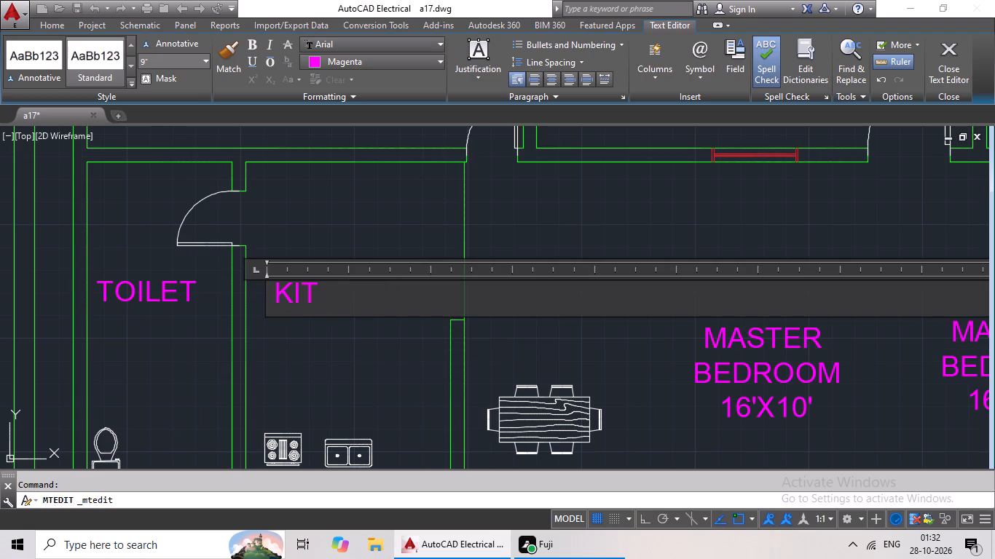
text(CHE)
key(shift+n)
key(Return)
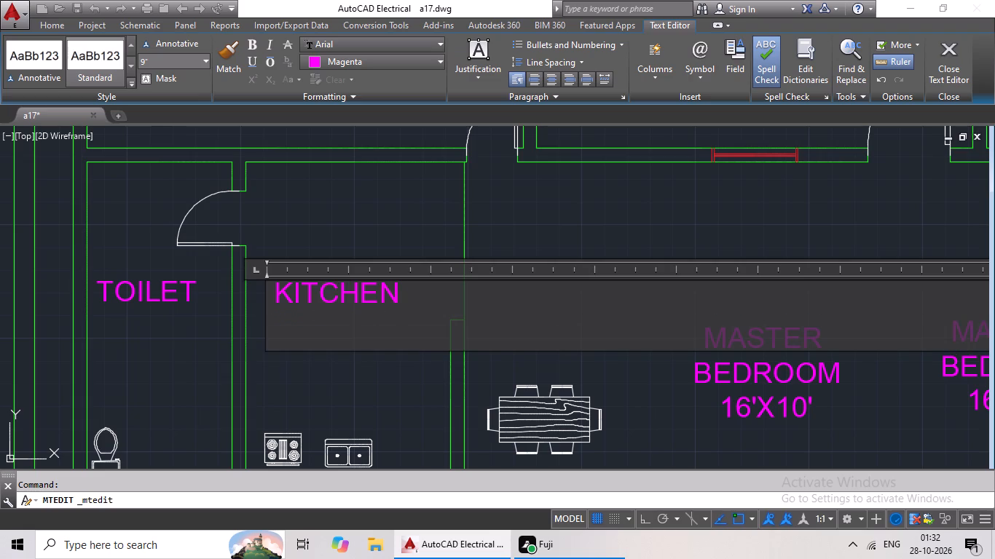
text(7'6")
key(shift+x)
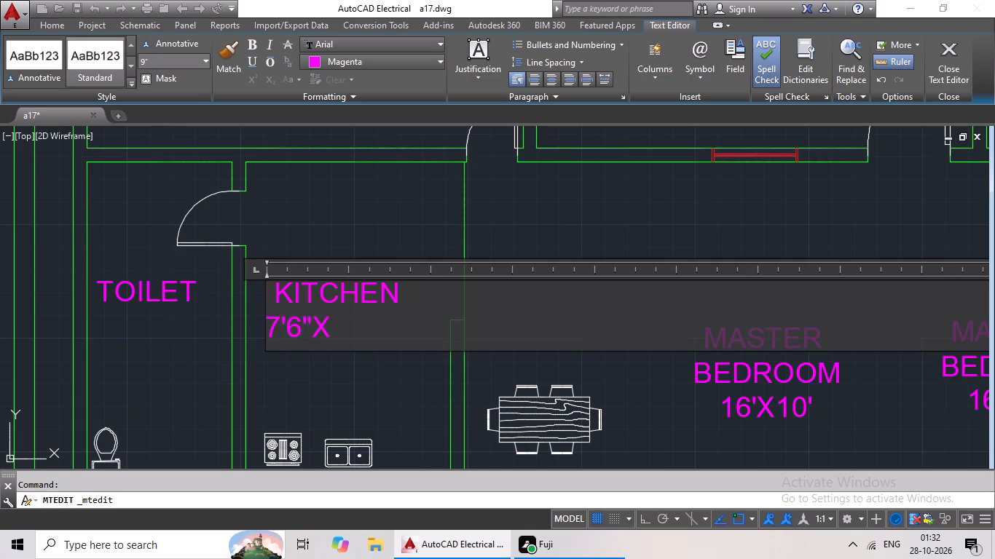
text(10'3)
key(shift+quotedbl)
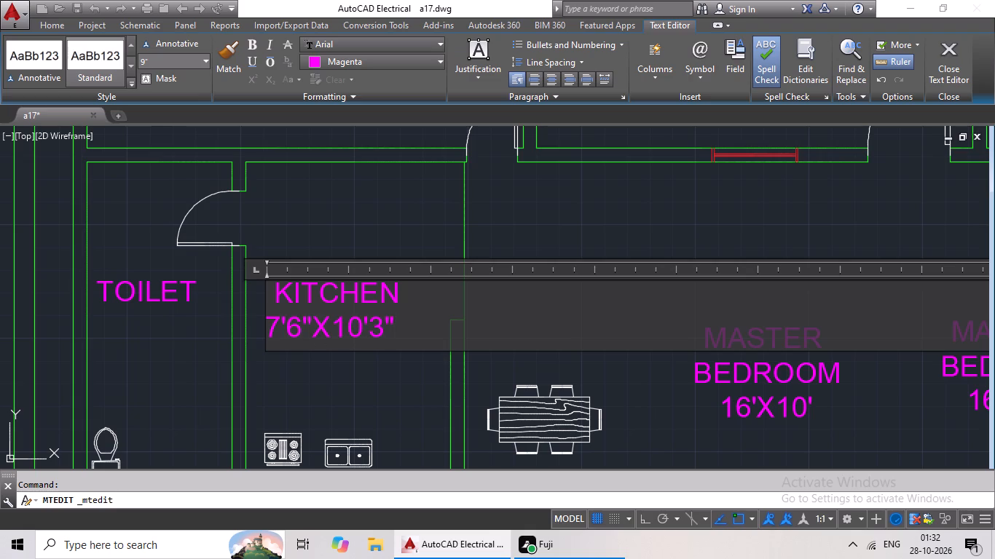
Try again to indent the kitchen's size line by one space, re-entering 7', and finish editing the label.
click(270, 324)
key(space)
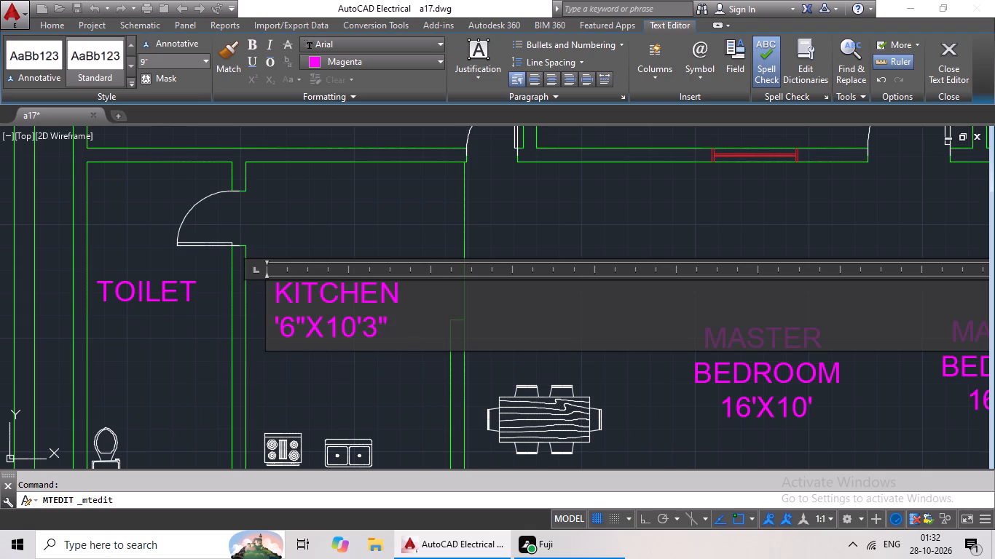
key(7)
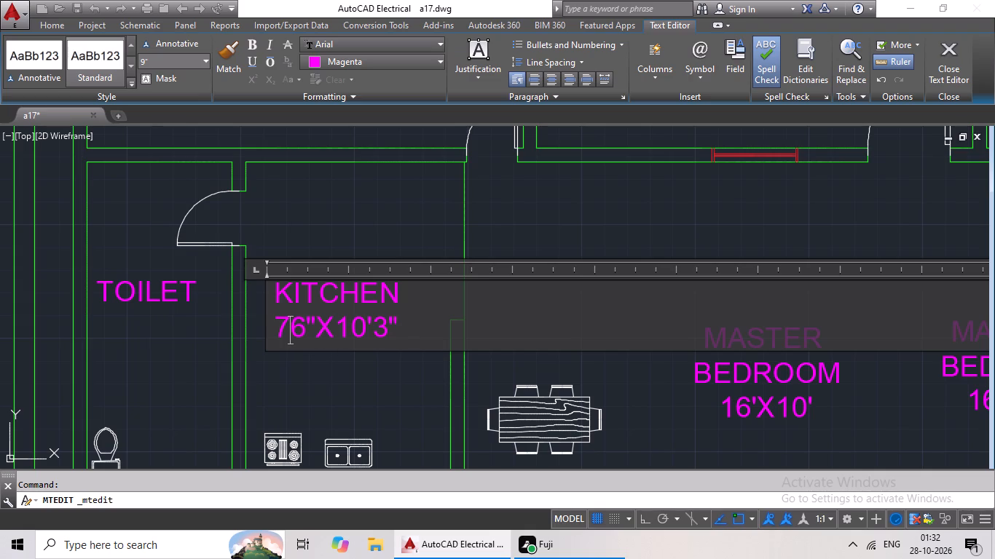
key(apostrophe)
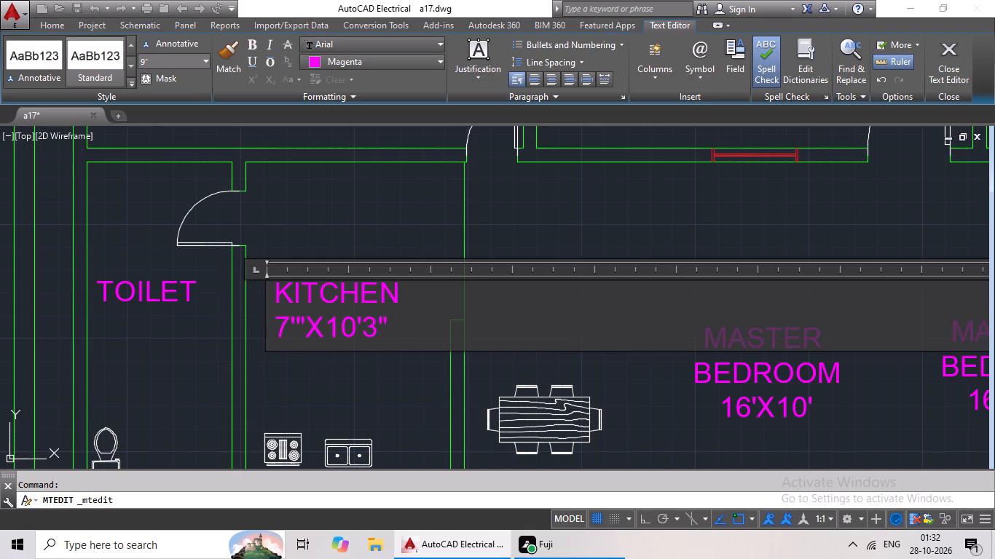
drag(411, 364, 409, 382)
Delete the faulty KITCHEN label from the room with the stove and sink.
click(365, 301)
key(Delete)
key(End)
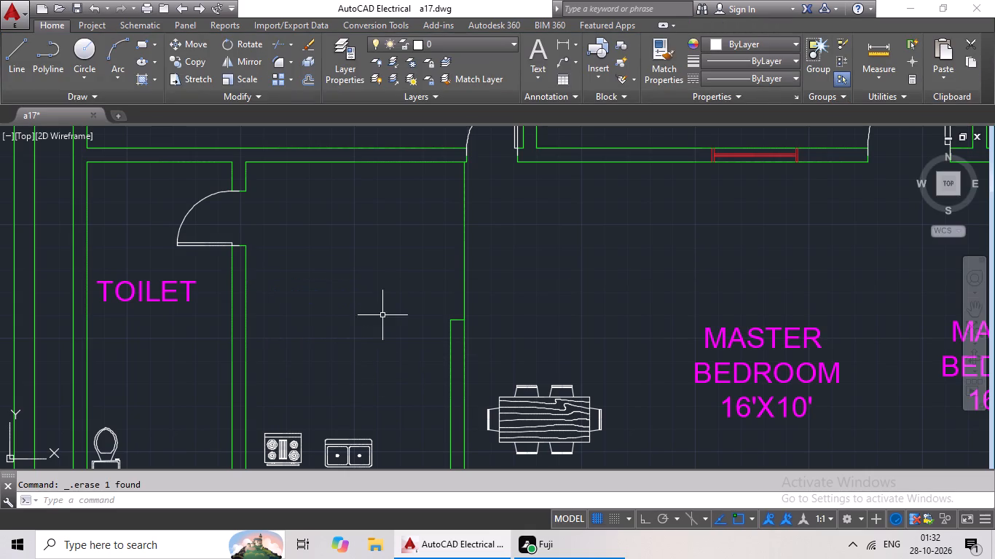
Copy the TOILET label and paste it into the room with the stove and sink.
click(128, 290)
double_click(128, 290)
scroll(292, 313, down, 1)
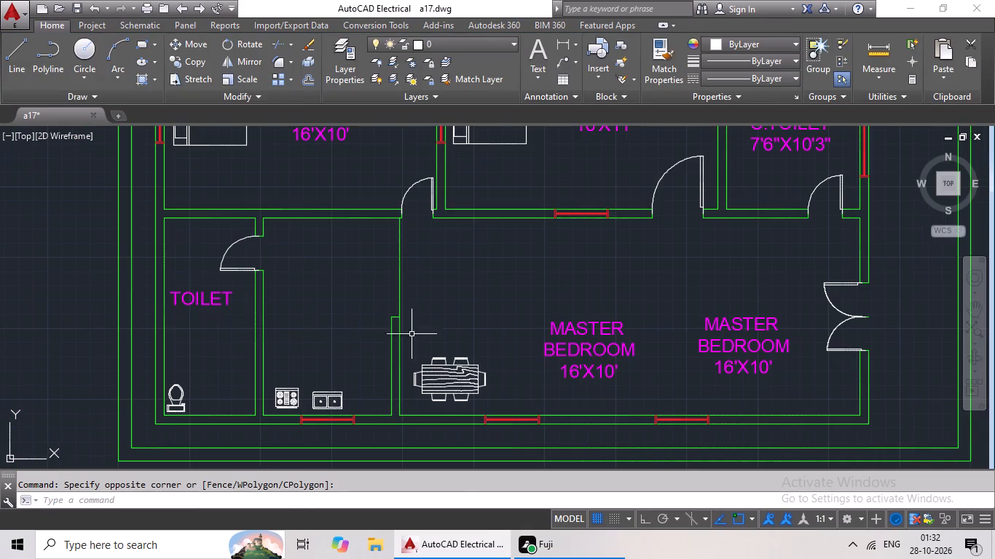
click(197, 296)
key(ctrl+c)
key(ctrl+v)
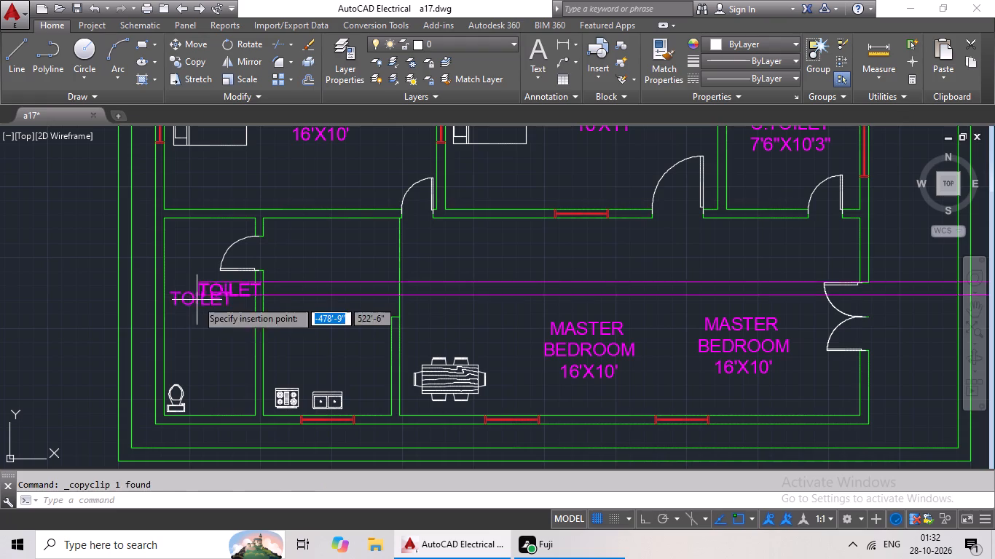
click(291, 298)
triple_click(294, 295)
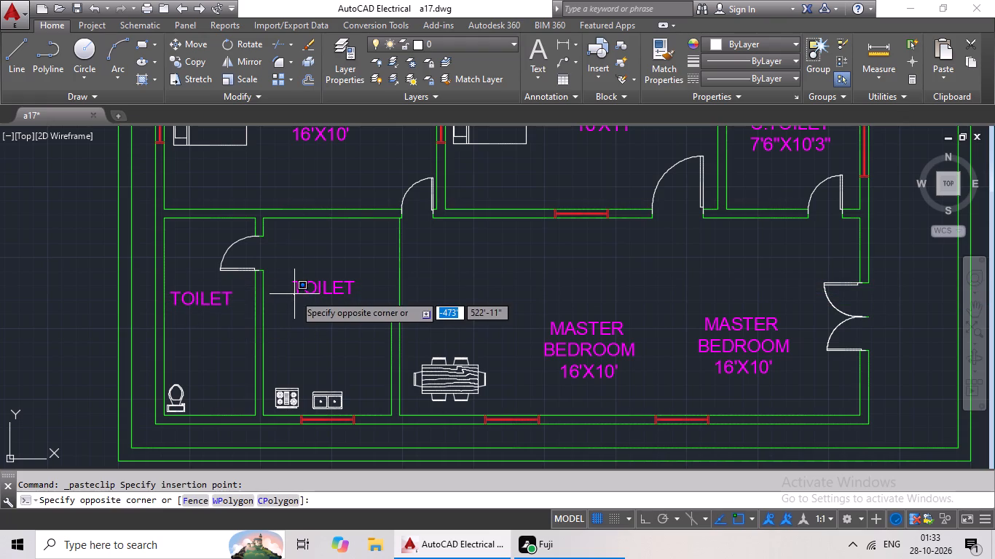
click(296, 293)
Replace the pasted TOILET text in the room with the stove and sink with KITCHEN.
triple_click(304, 290)
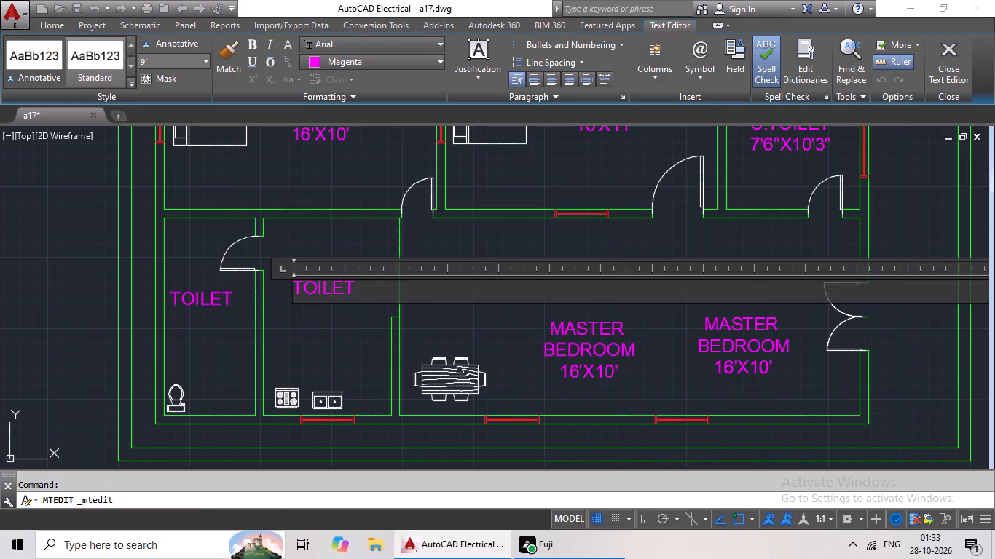
click(375, 298)
key(BackSpace)
key(BackSpace)
key(BackSpace)
key(BackSpace)
key(BackSpace)
key(BackSpace)
key(BackSpace)
key(BackSpace)
key(BackSpace)
key(BackSpace)
key(BackSpace)
key(BackSpace)
key(BackSpace)
key(BackSpace)
key(BackSpace)
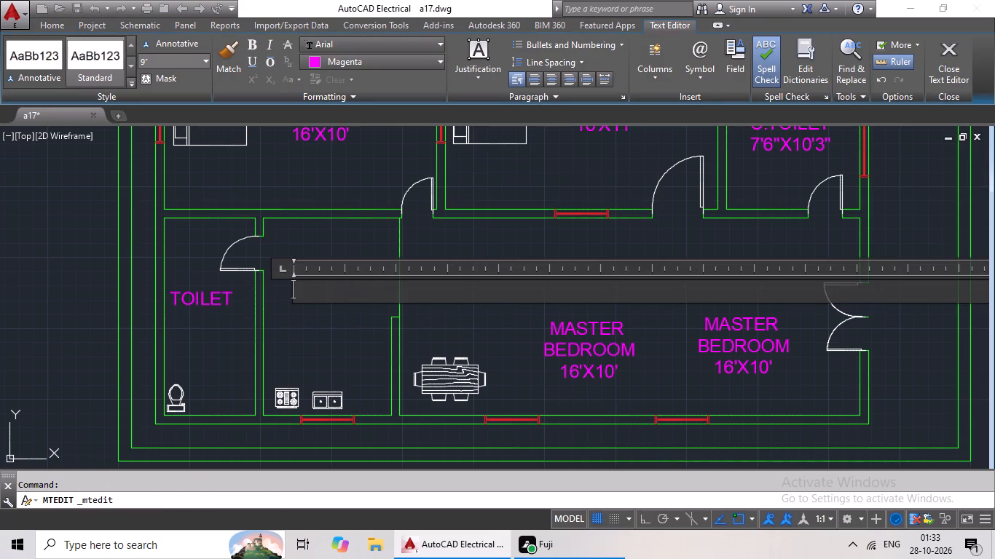
text(KI)
text(CHE)
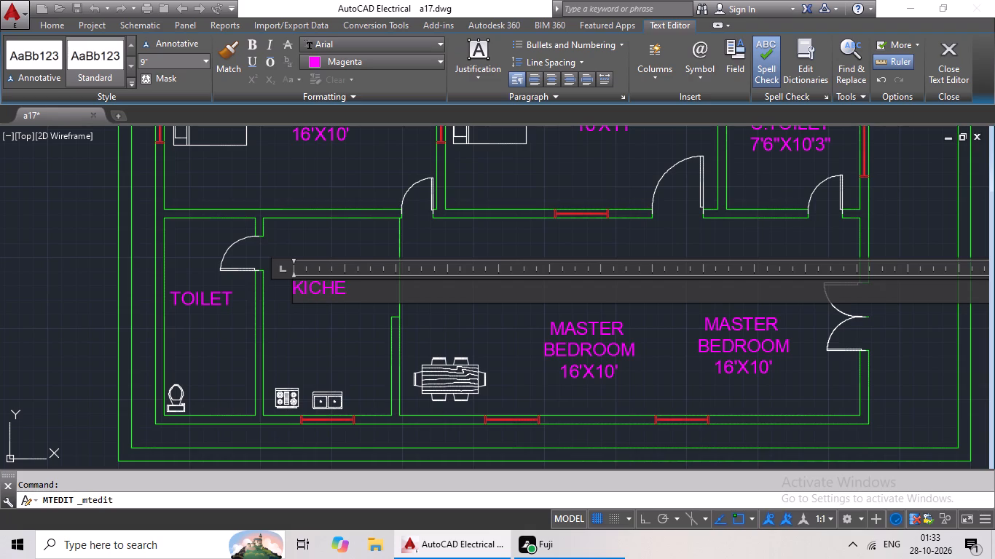
key(shift+BackSpace)
key(shift+BackSpace)
key(shift+BackSpace)
text(TCHEN)
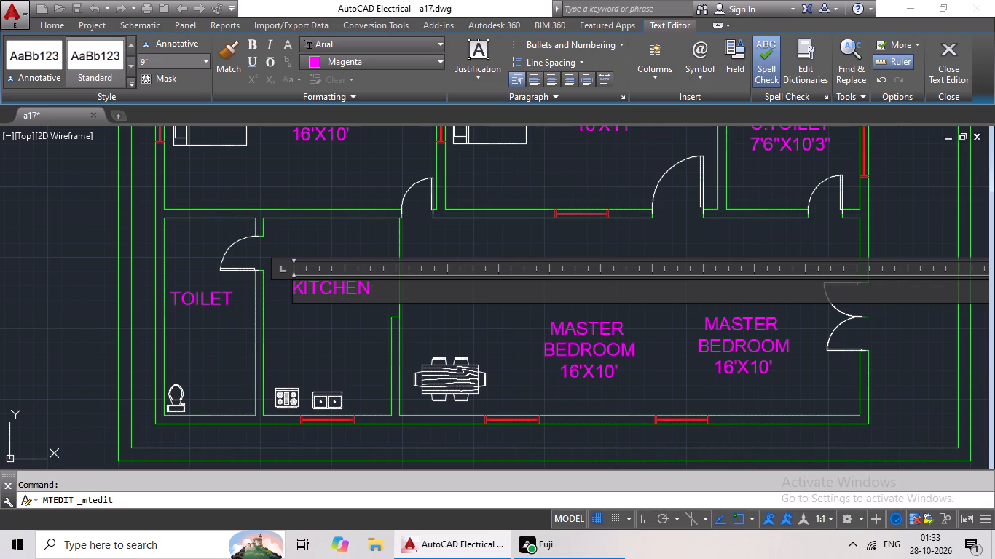
Add the room size 7'6"X10'3" on a second line under KITCHEN and finish editing the label.
key(Return)
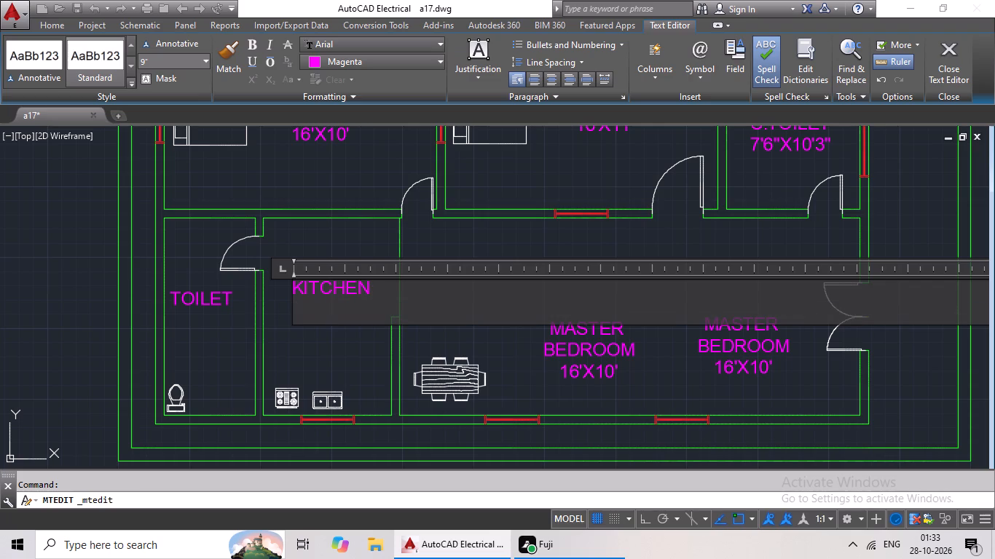
text(7'6)
text("X)
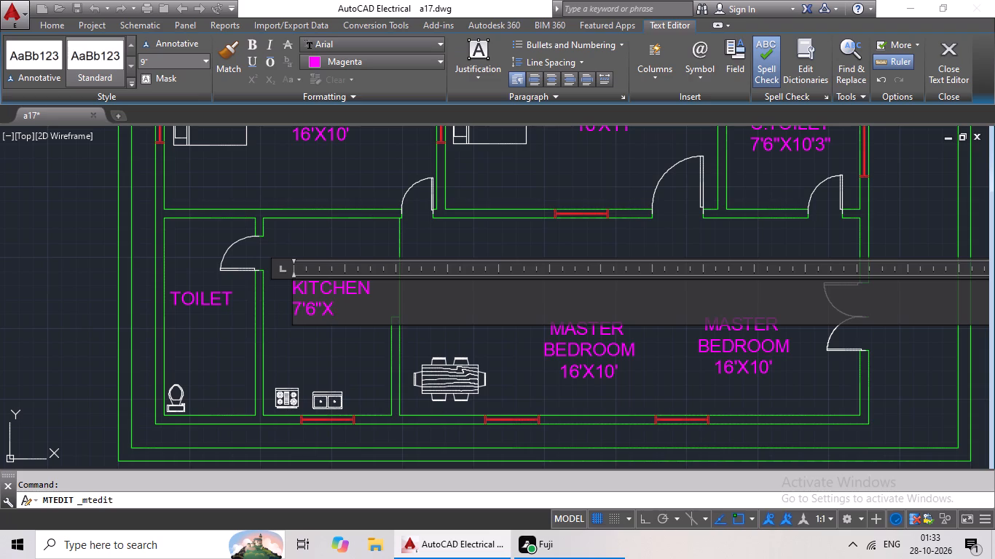
text(10'3")
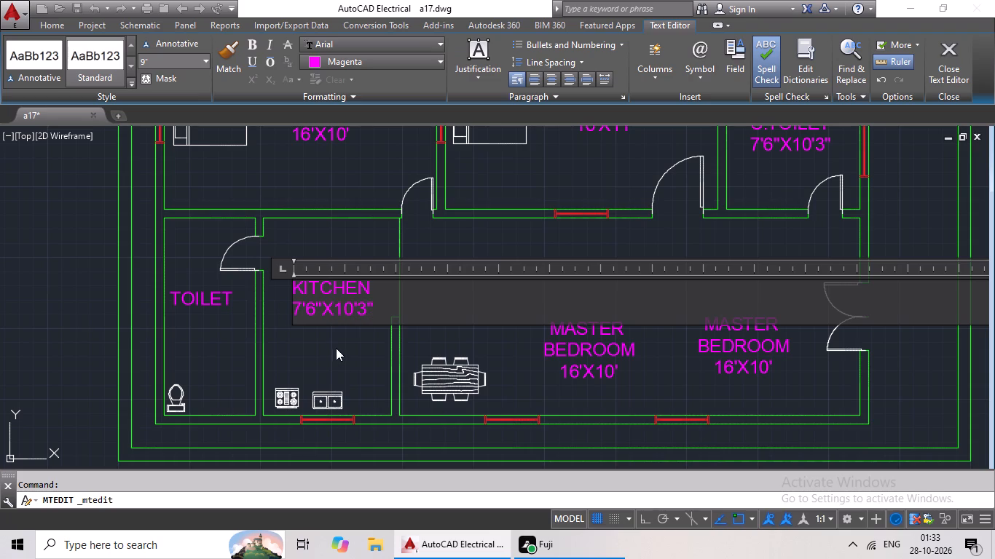
click(336, 348)
Replace the MASTER BEDROOM 16'X10' label nearest the dining table with HALL, CUM and DINING on three lines.
scroll(447, 300, down, 1)
middle_drag(455, 293, 318, 284)
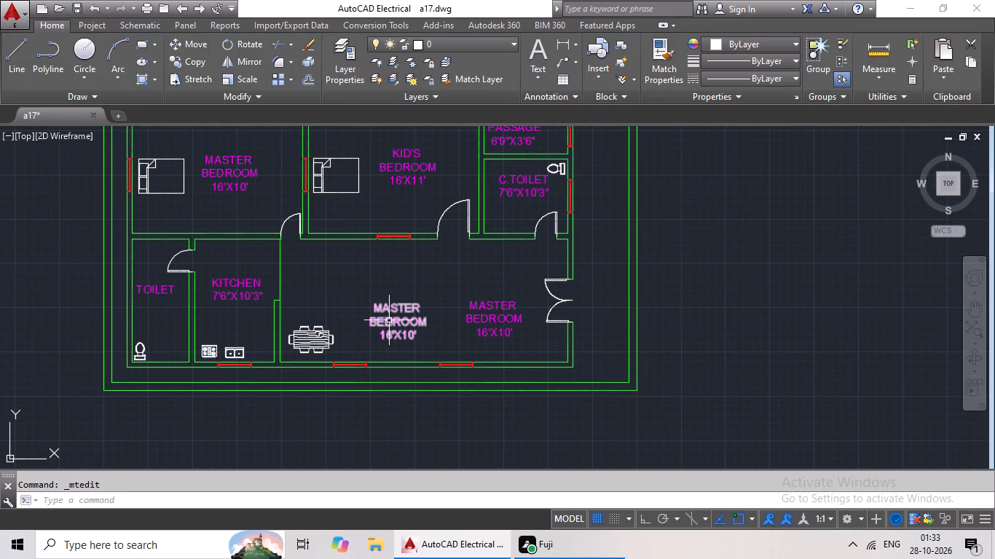
double_click(390, 319)
scroll(414, 332, up, 3)
click(422, 341)
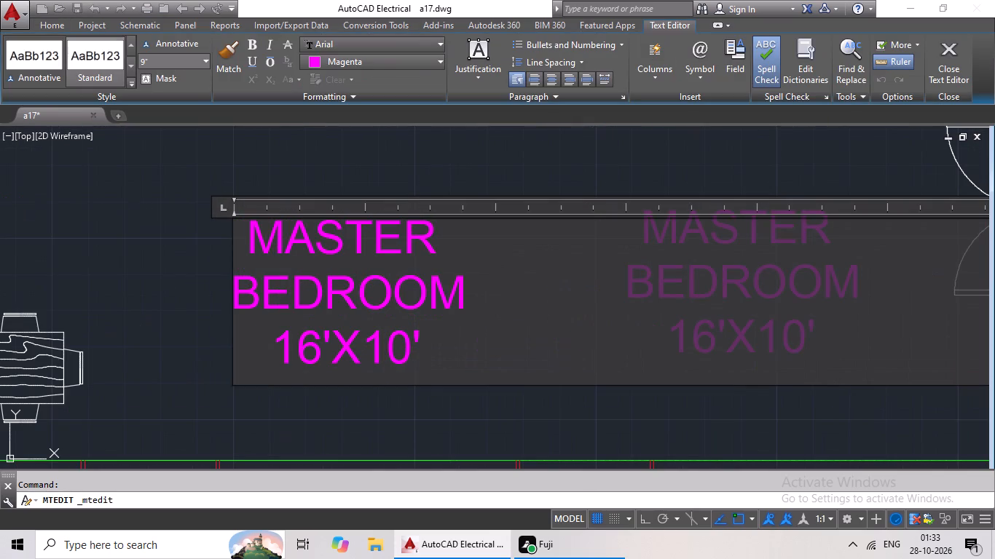
key(BackSpace)
key(BackSpace)
key(BackSpace)
key(BackSpace)
key(BackSpace)
key(BackSpace)
key(BackSpace)
key(BackSpace)
key(BackSpace)
key(BackSpace)
key(BackSpace)
key(BackSpace)
key(BackSpace)
key(BackSpace)
key(BackSpace)
key(BackSpace)
key(BackSpace)
key(BackSpace)
key(BackSpace)
key(BackSpace)
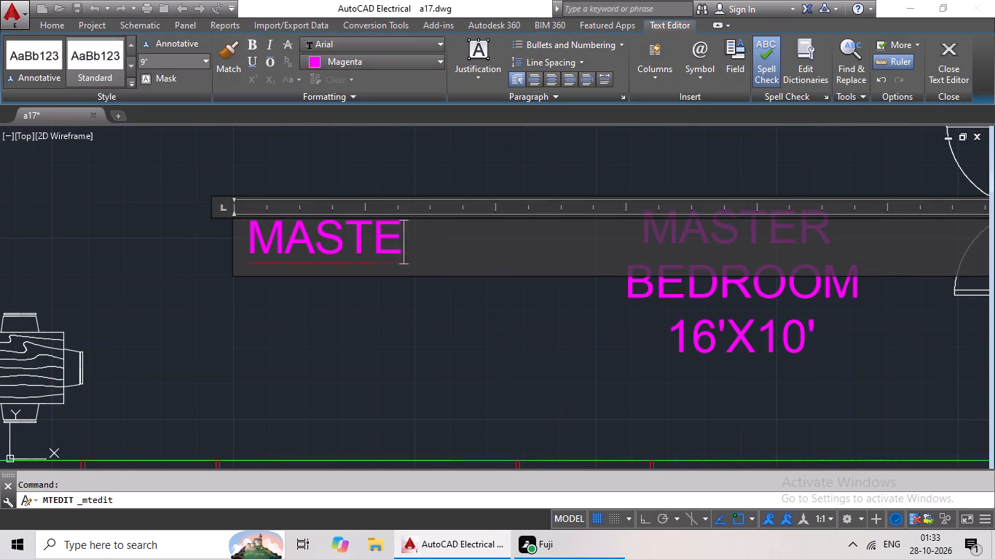
text(HALL)
key(shift+Return)
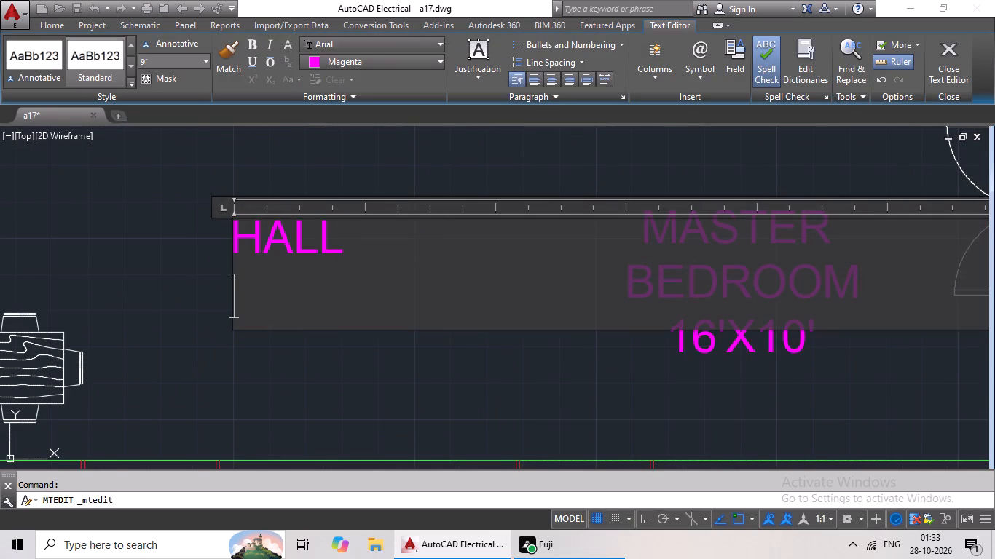
text(CUM)
key(Return)
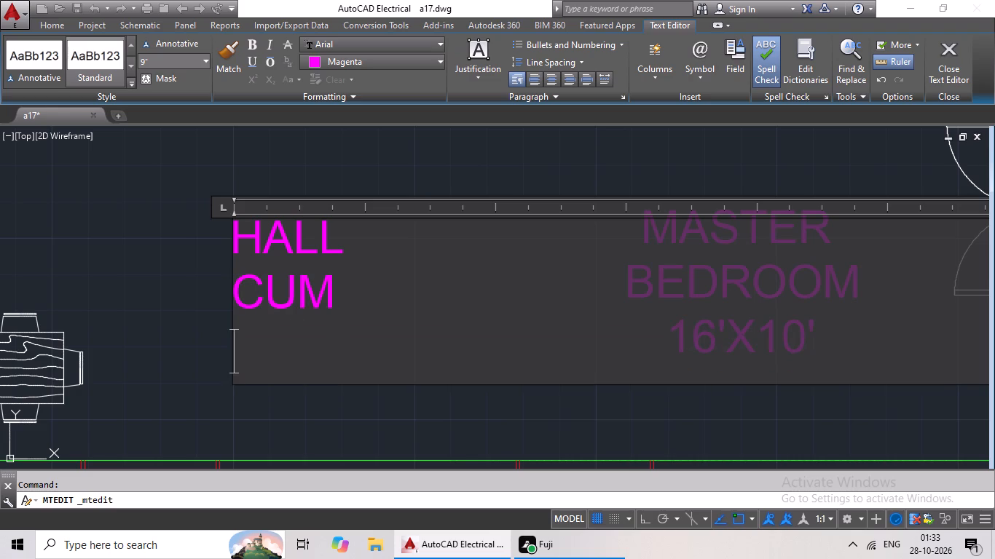
text(DINING)
key(Return)
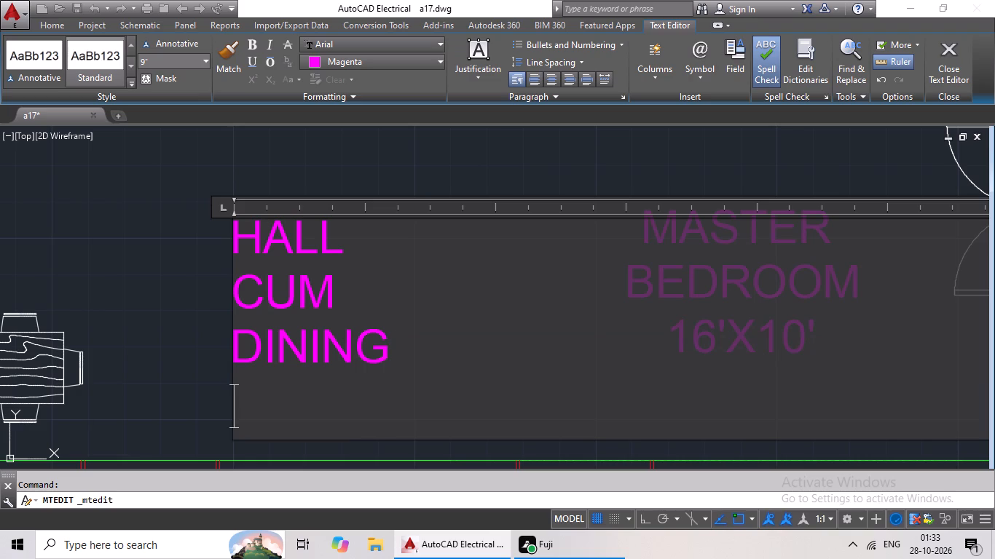
Add the room size 27'X10'3' on a fourth line under HALL CUM DINING.
text(27)
key(apostrophe)
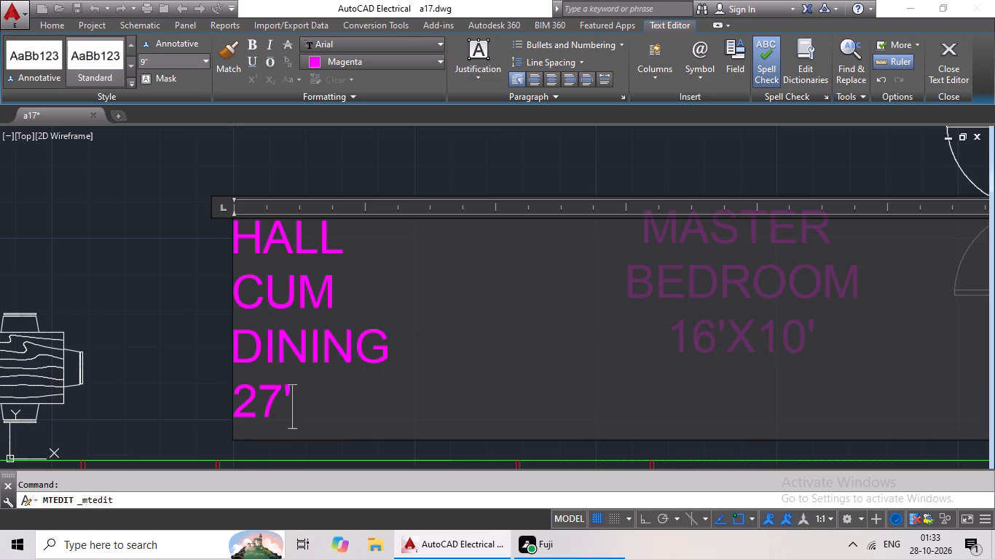
key(shift+x)
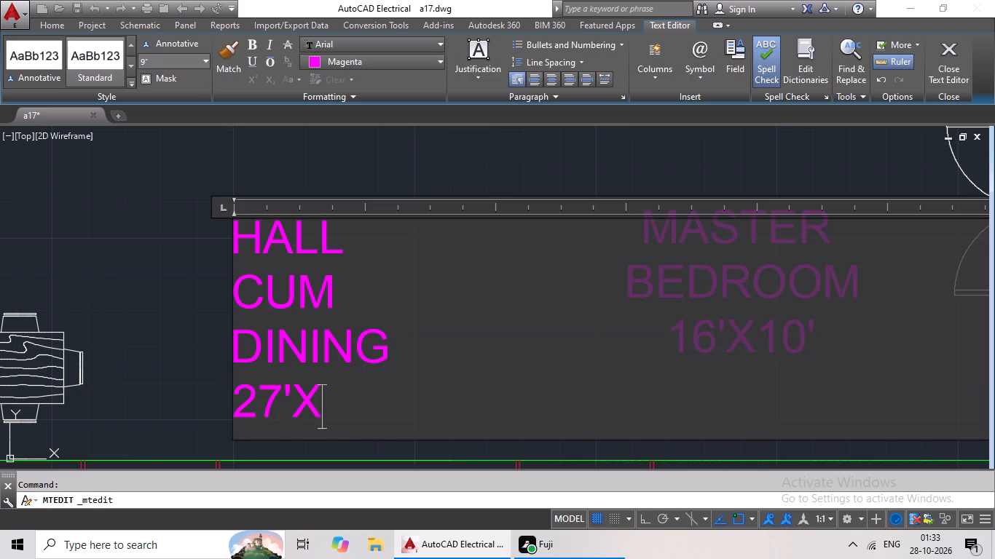
text(10'3')
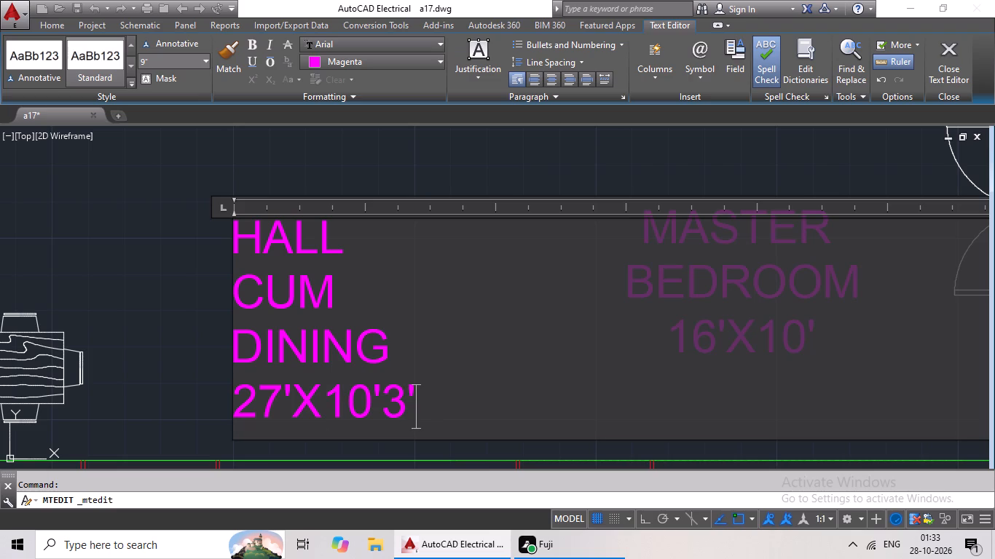
Indent all four lines of the HALL CUM DINING label by one space and finish editing it.
click(238, 231)
key(space)
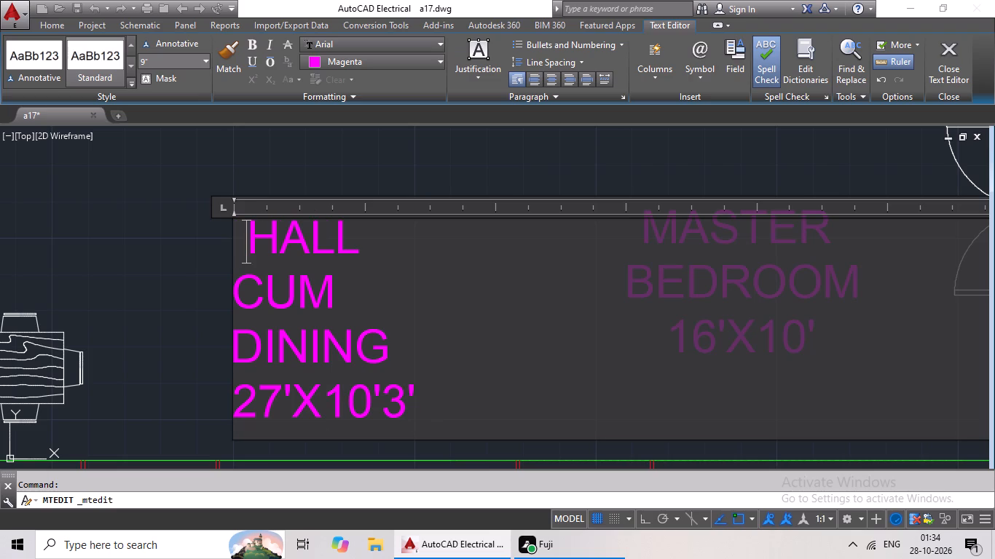
click(240, 297)
key(space)
click(239, 346)
key(space)
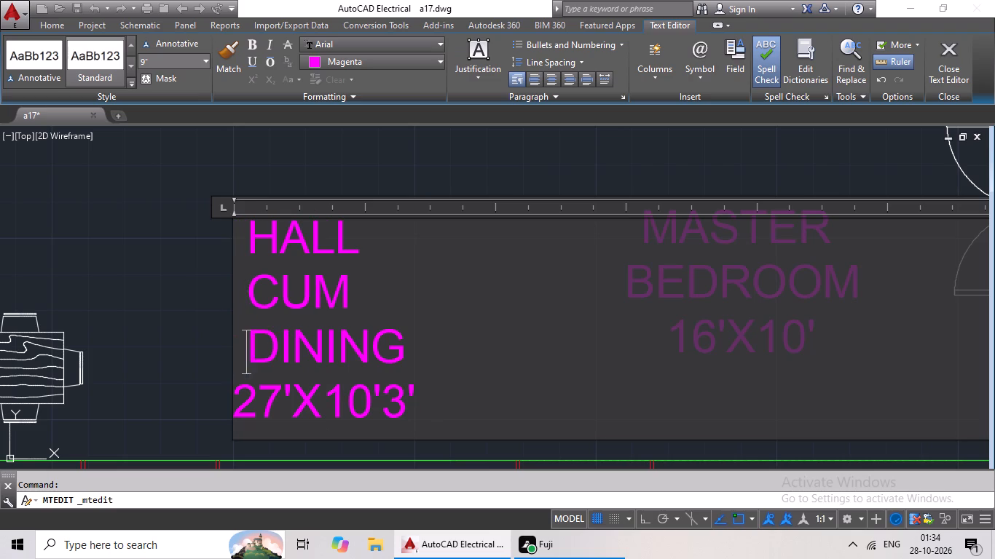
click(243, 388)
key(space)
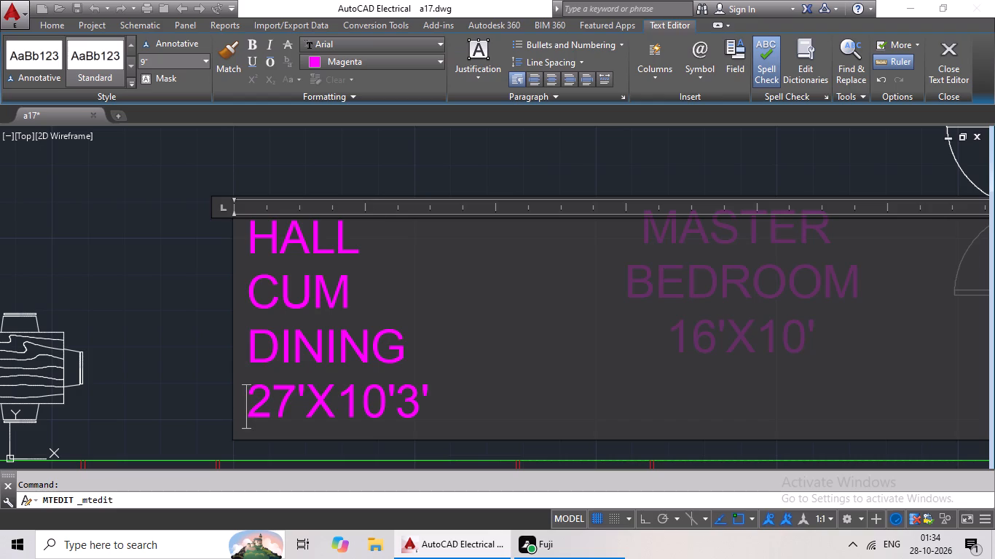
click(378, 176)
Replace the MASTER BEDROOM 16'X10' label near the double entrance door with HALL and DINING on two lines.
scroll(441, 243, down, 3)
double_click(500, 253)
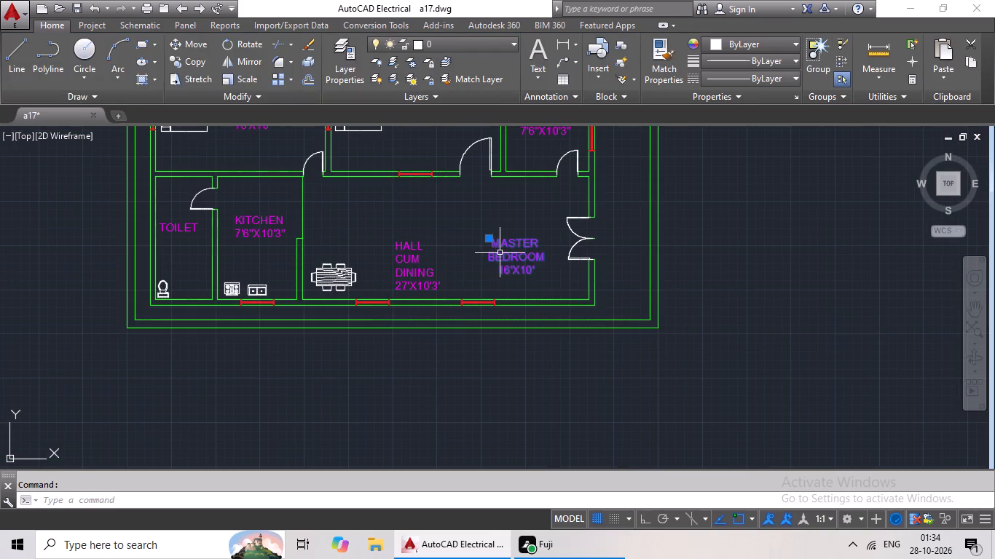
scroll(543, 279, up, 4)
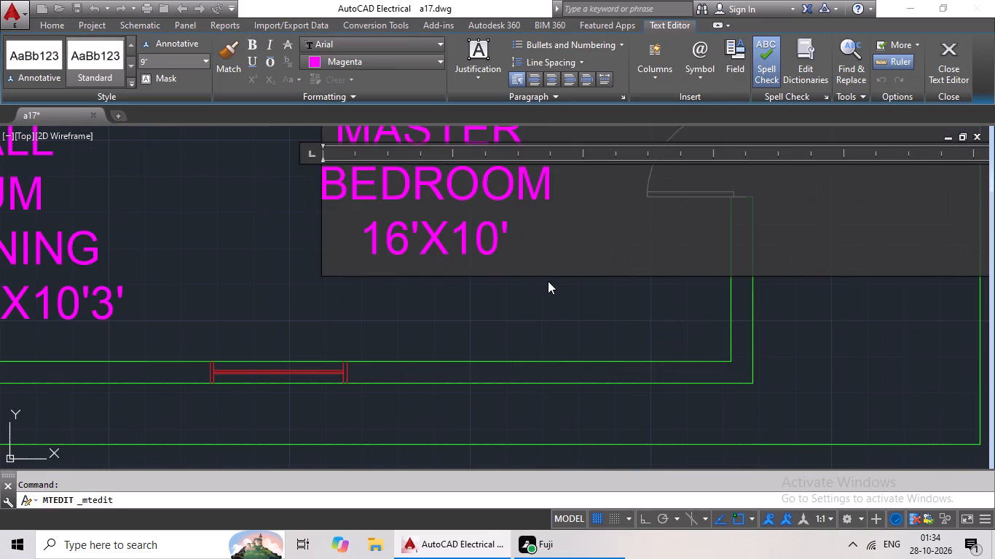
scroll(546, 247, down, 1)
click(548, 242)
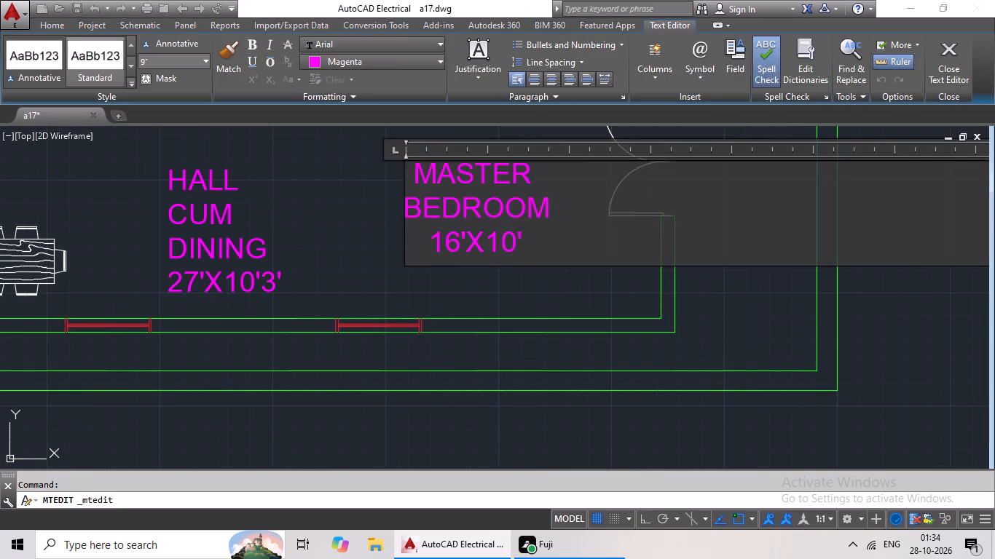
key(BackSpace)
key(BackSpace)
key(BackSpace)
key(BackSpace)
key(BackSpace)
key(BackSpace)
key(BackSpace)
key(BackSpace)
key(BackSpace)
key(BackSpace)
key(BackSpace)
key(BackSpace)
key(BackSpace)
key(BackSpace)
key(BackSpace)
key(BackSpace)
key(BackSpace)
key(BackSpace)
key(BackSpace)
key(BackSpace)
key(BackSpace)
key(BackSpace)
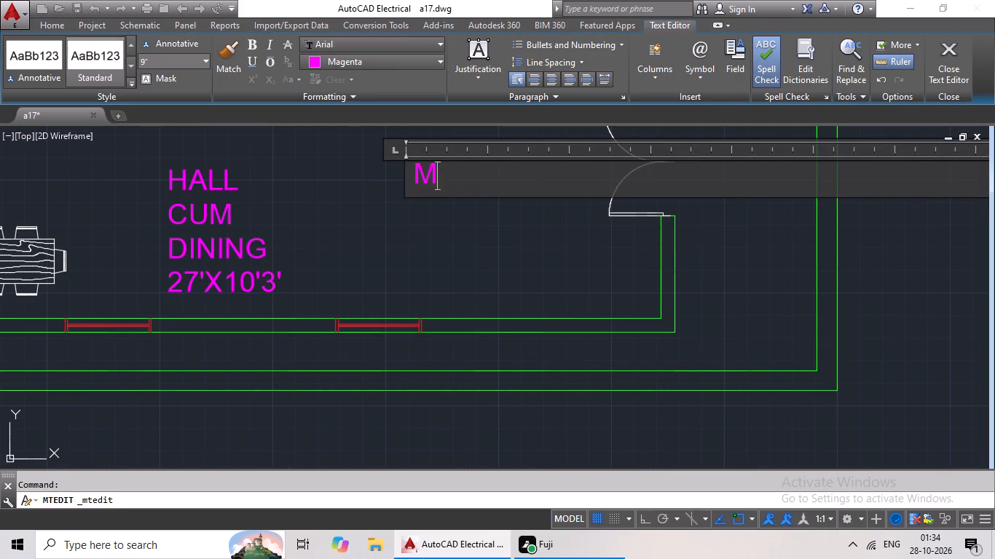
key(BackSpace)
text(HALL)
key(Return)
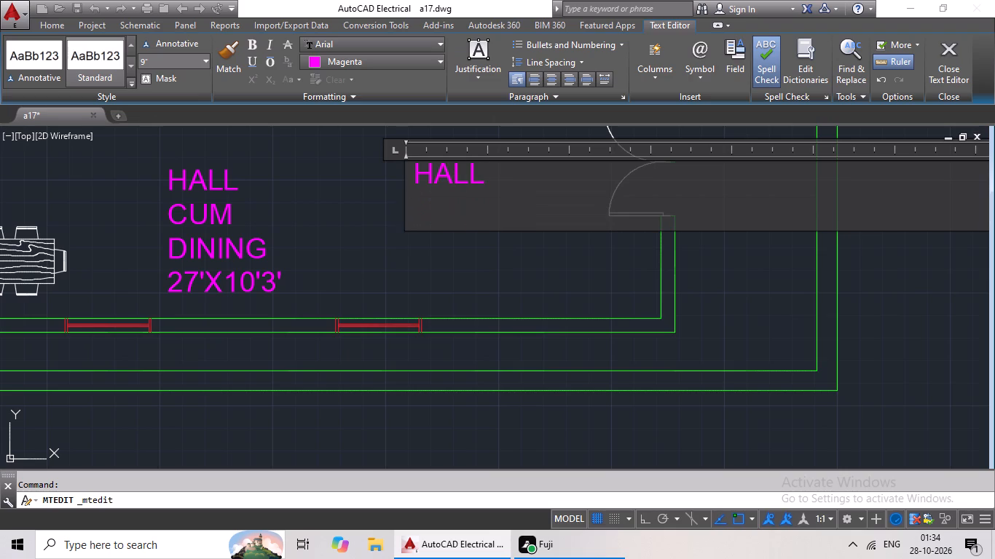
text(DINING)
key(Return)
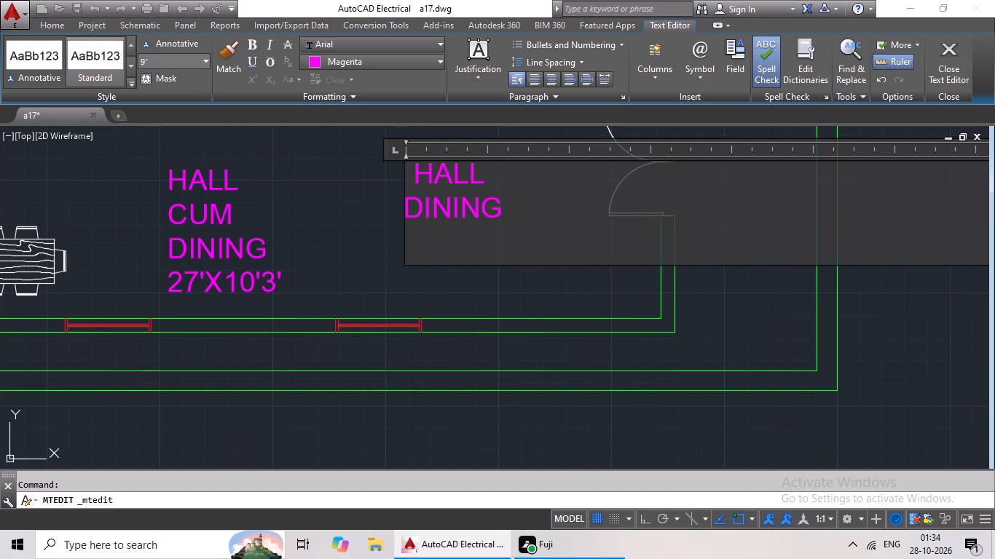
Add the room size 27'X10'3" on a third line under HALL DINING and finish editing the label.
text(27'\)
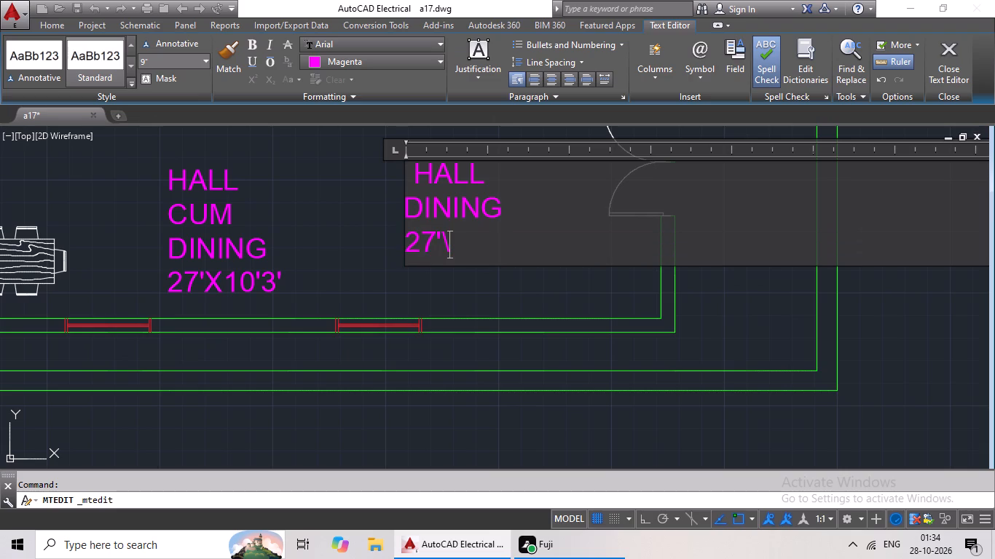
key(BackSpace)
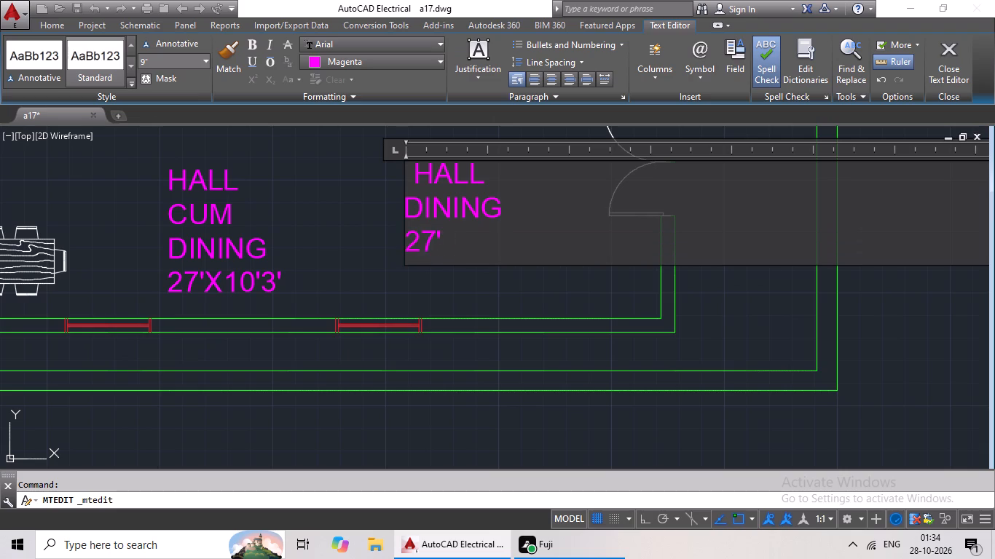
text(X10')
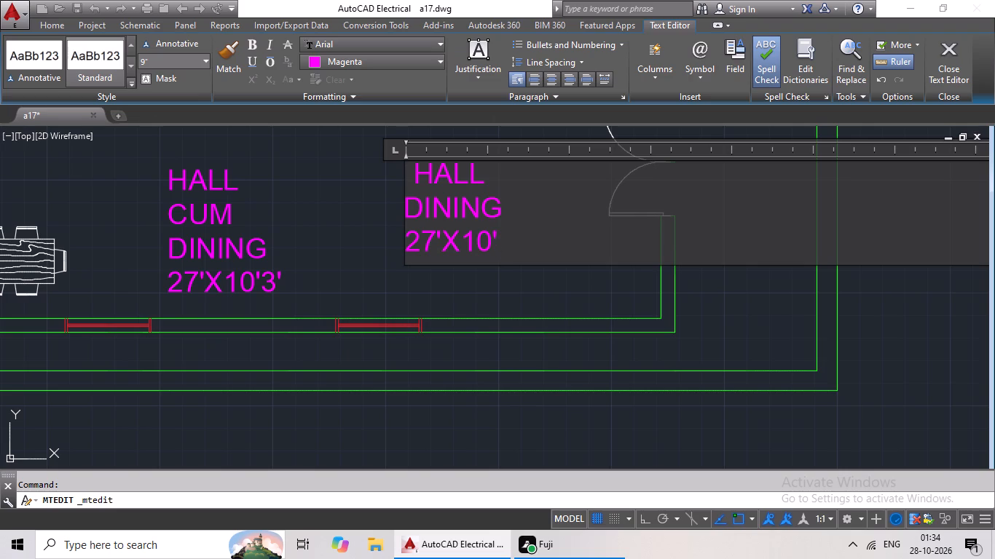
key(3)
key(shift+quotedbl)
click(481, 288)
scroll(507, 265, down, 2)
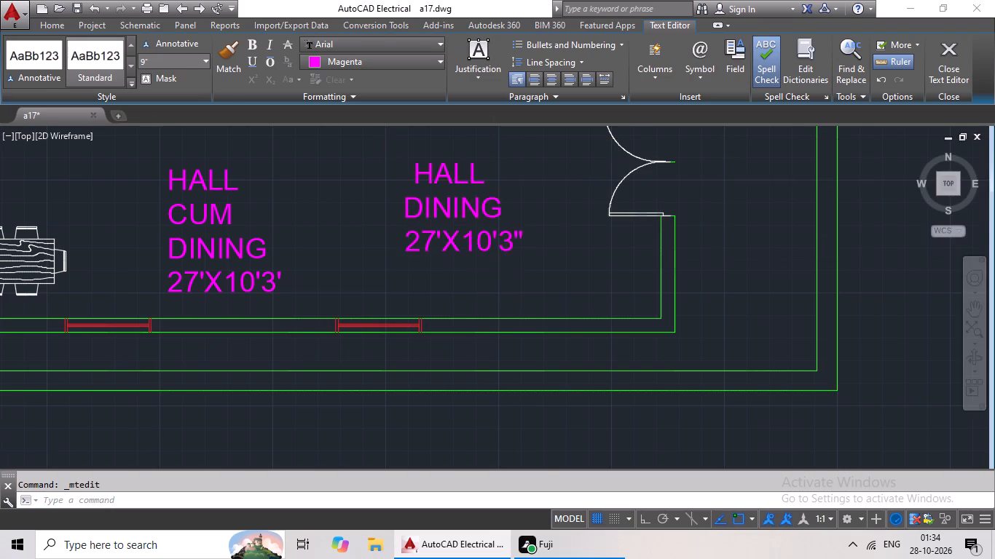
Rotate the spare MASTER BEDROOM label outside the green floor plan about its upper-left corner so it reads vertically upward.
scroll(550, 228, down, 1)
middle_drag(551, 218, 492, 242)
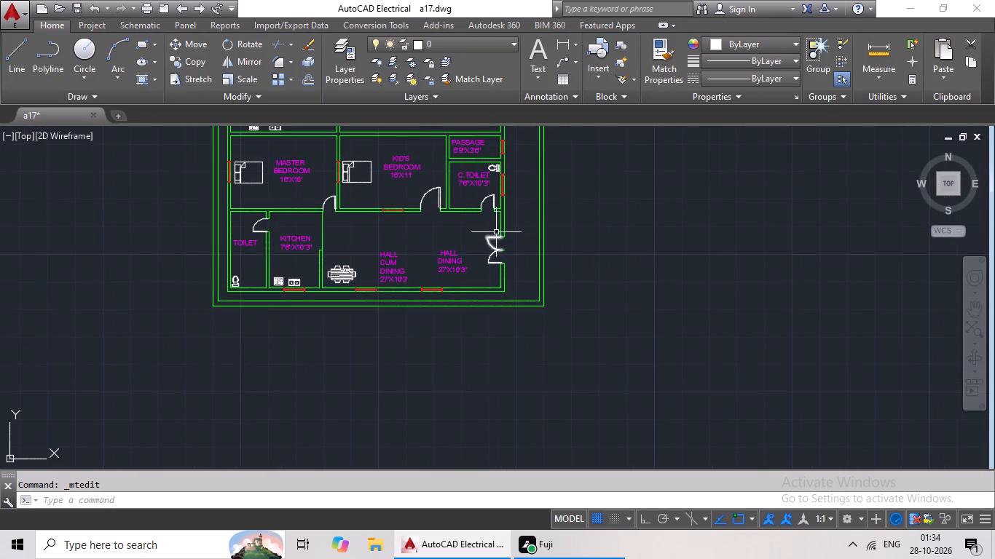
scroll(539, 242, down, 1)
middle_drag(557, 241, 471, 290)
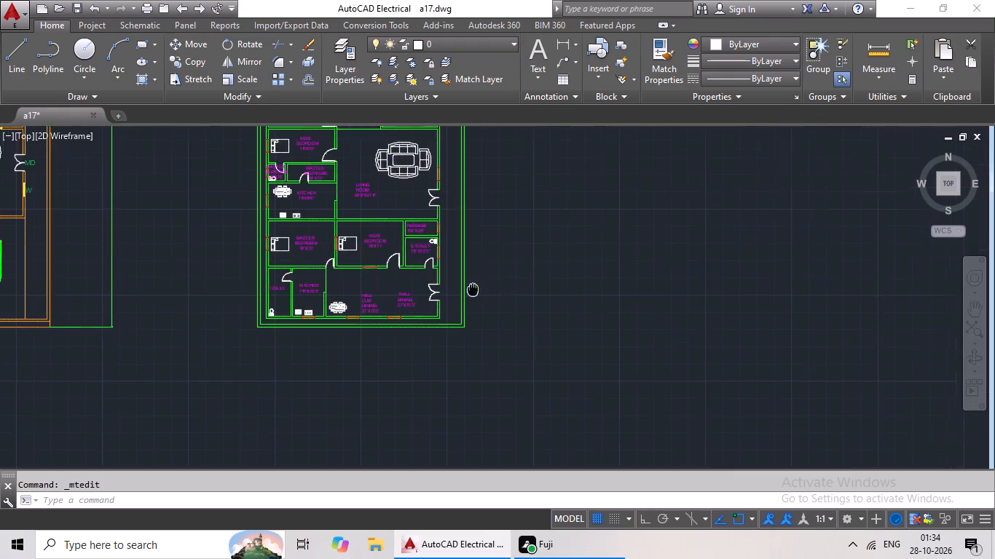
middle_drag(471, 290, 469, 291)
scroll(538, 218, down, 1)
middle_drag(550, 215, 414, 319)
double_click(444, 213)
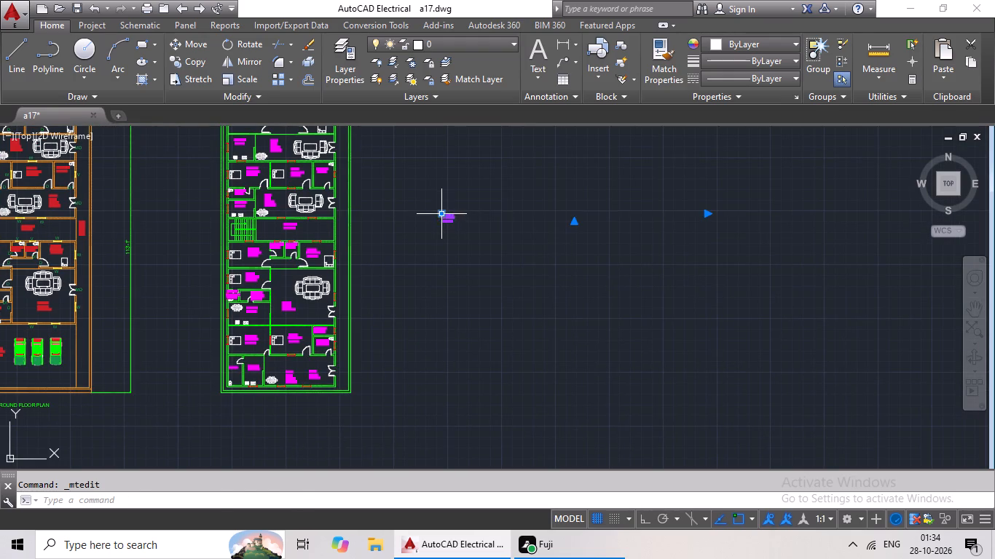
scroll(449, 218, up, 4)
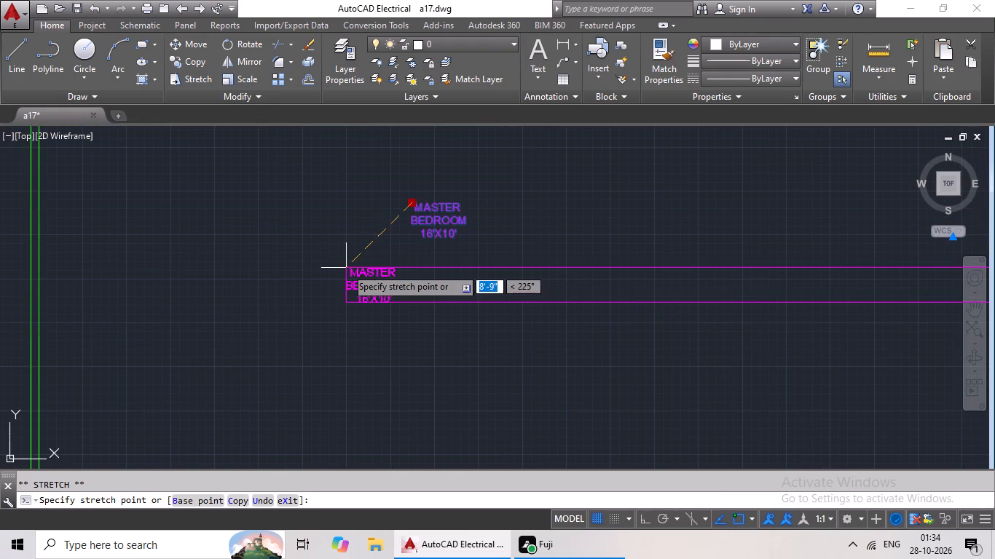
key(Escape)
middle_drag(444, 195, 434, 322)
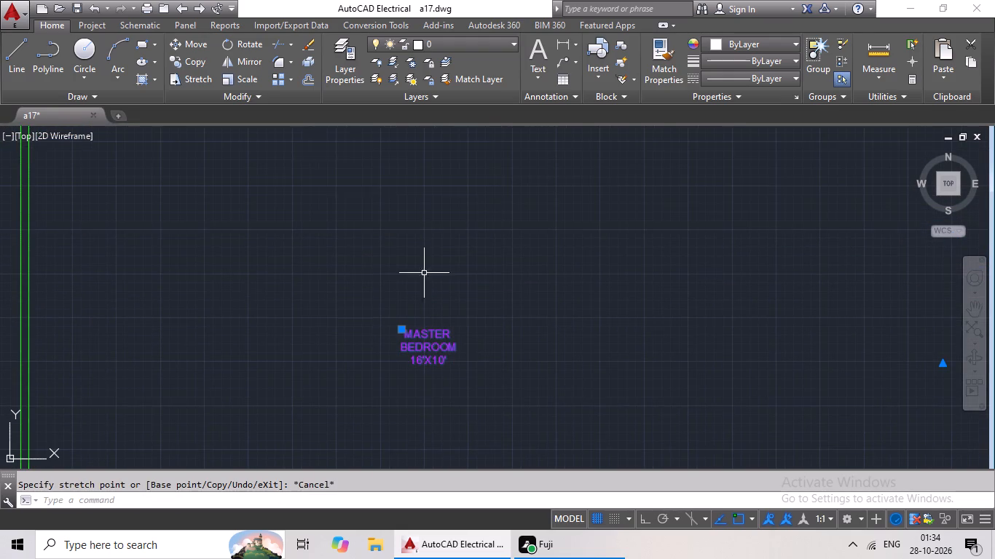
click(243, 44)
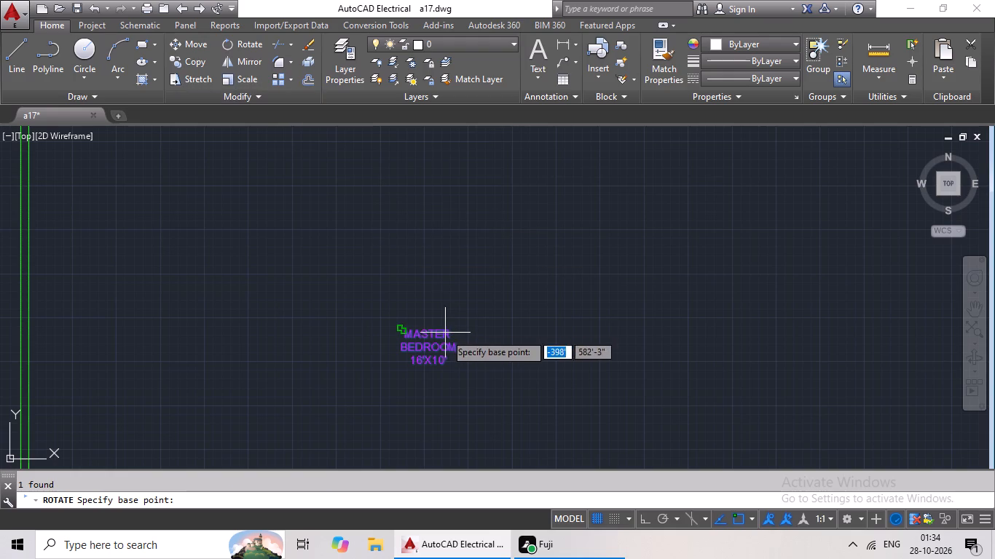
click(443, 329)
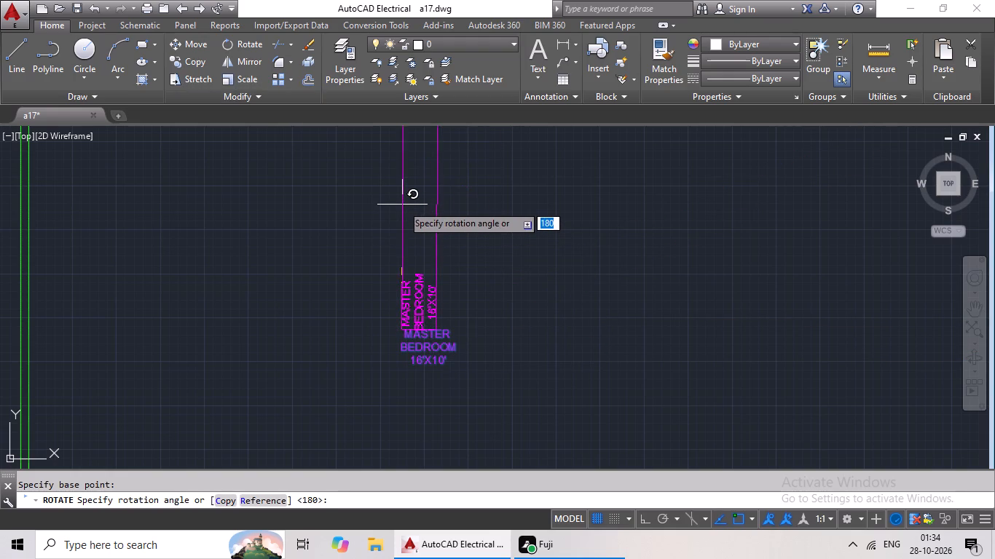
click(399, 158)
Replace the text of the rotated MASTER BEDROOM label outside the plan with PASSAGE, followed by a new line.
double_click(414, 285)
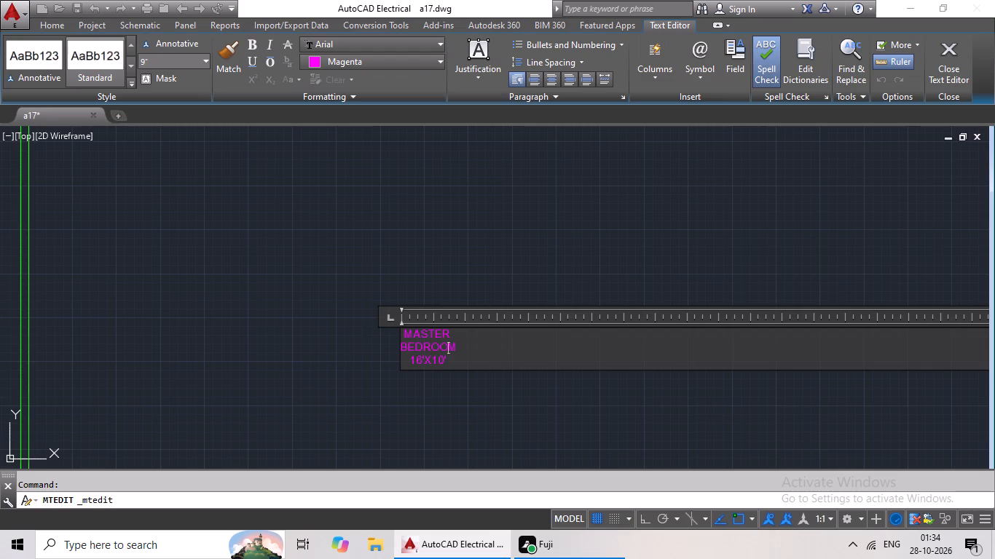
click(460, 362)
key(BackSpace)
key(BackSpace)
key(BackSpace)
key(BackSpace)
key(BackSpace)
key(BackSpace)
key(BackSpace)
key(BackSpace)
key(BackSpace)
key(BackSpace)
key(BackSpace)
key(BackSpace)
key(BackSpace)
key(BackSpace)
key(BackSpace)
key(BackSpace)
key(BackSpace)
key(BackSpace)
key(BackSpace)
key(BackSpace)
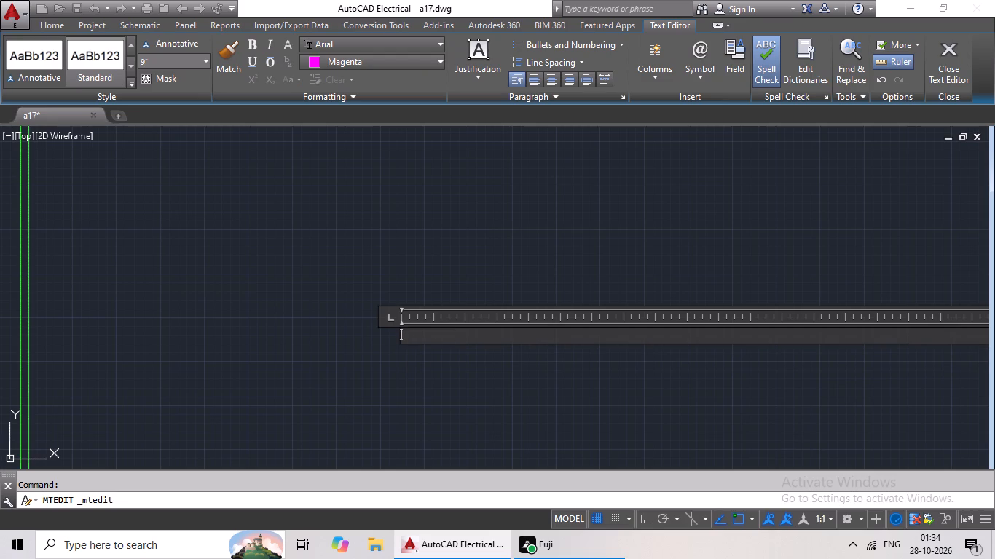
text(PASSA)
text(GE)
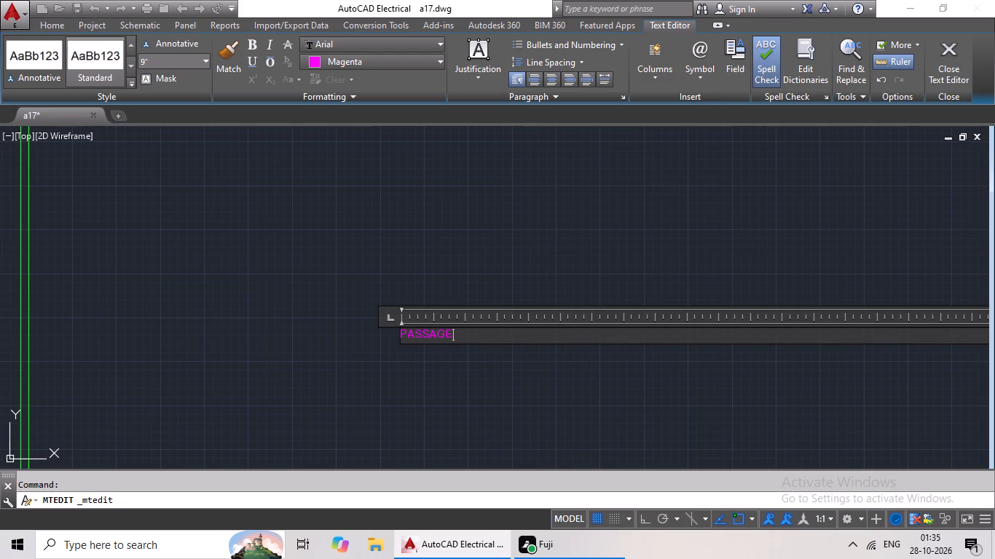
key(Return)
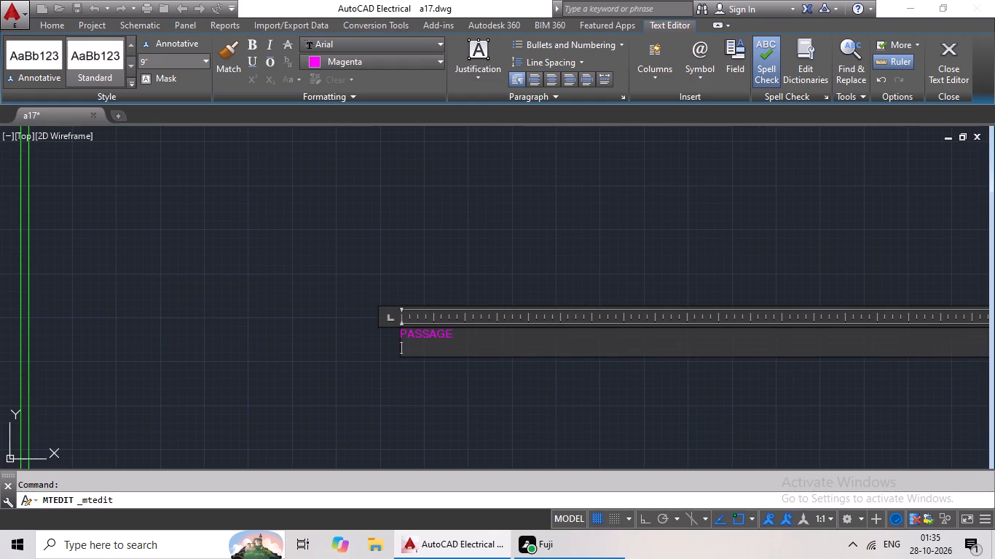
Add the size 5'3"X8'6" under PASSAGE, indent that line by one space and finish editing the label.
text(5'3)
key(shift+quotedbl)
key(shift+x)
text(8'6")
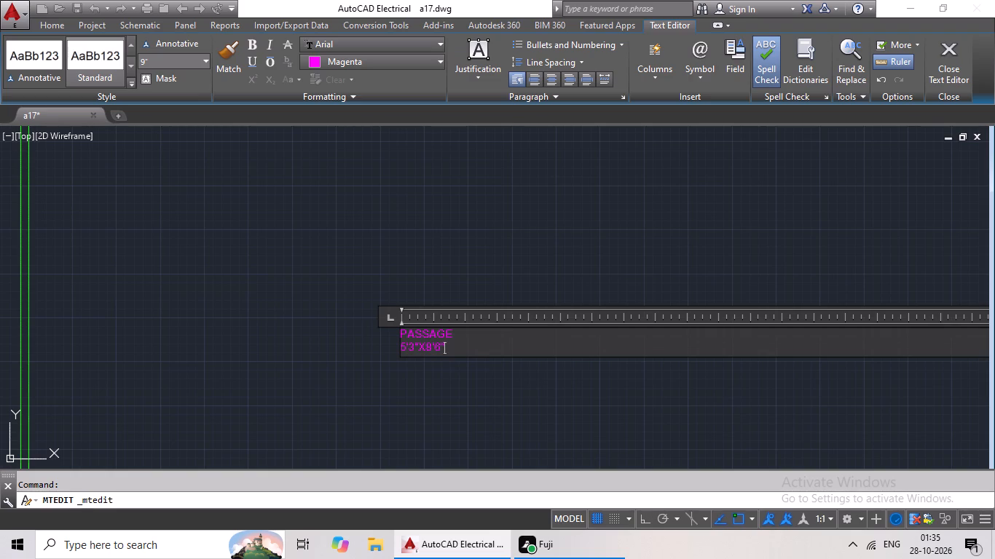
scroll(412, 362, up, 3)
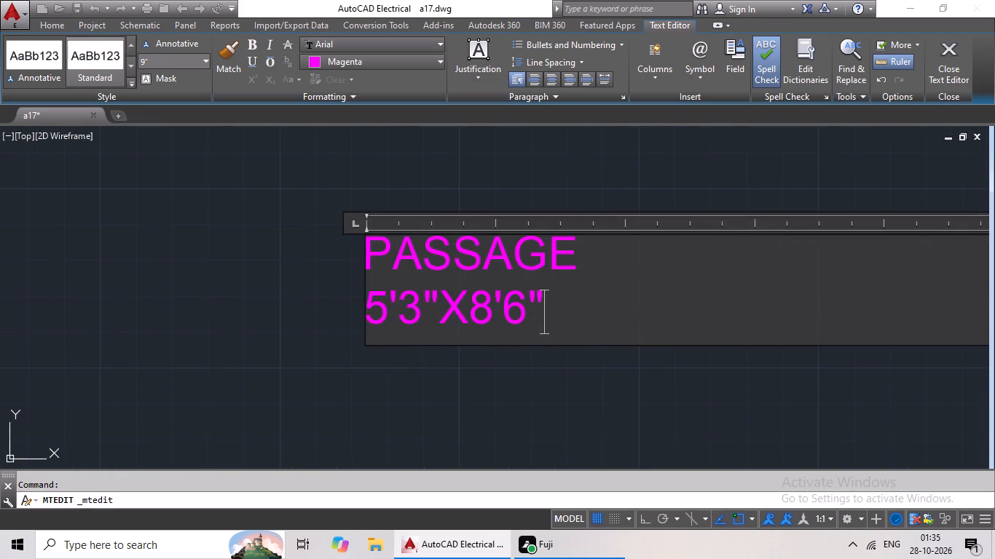
click(374, 310)
key(space)
click(364, 397)
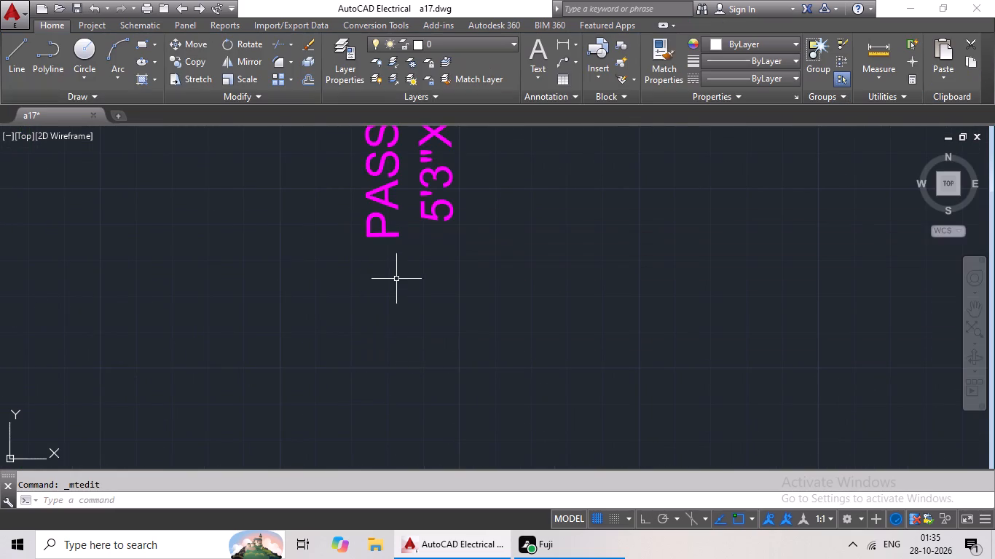
Copy the vertical PASSAGE 5'3"X8'6" label into the narrow side passage beside the double door of the 28'9"X11' hall.
scroll(399, 285, down, 3)
click(390, 247)
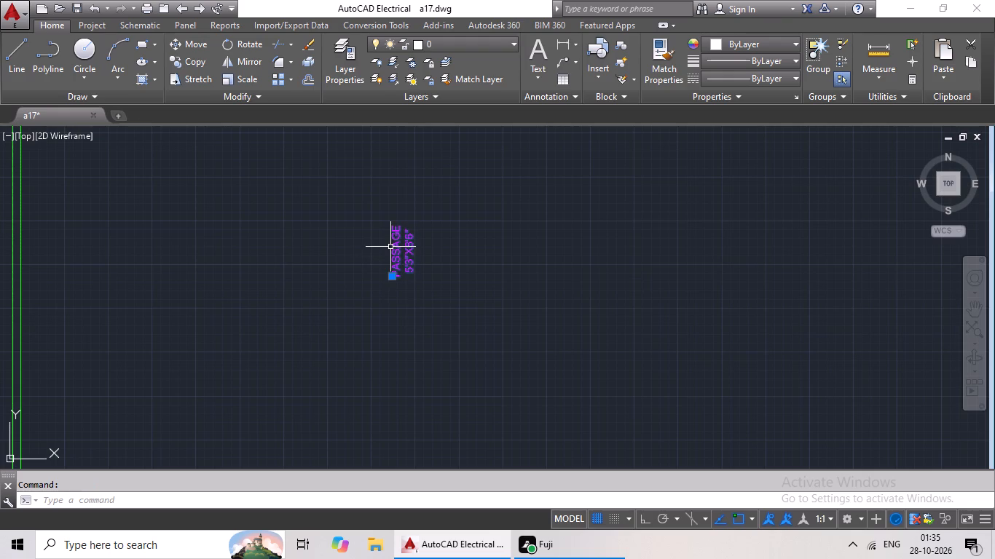
key(ctrl+c)
key(ctrl+v)
ctrl+scroll(342, 290, down, 1)
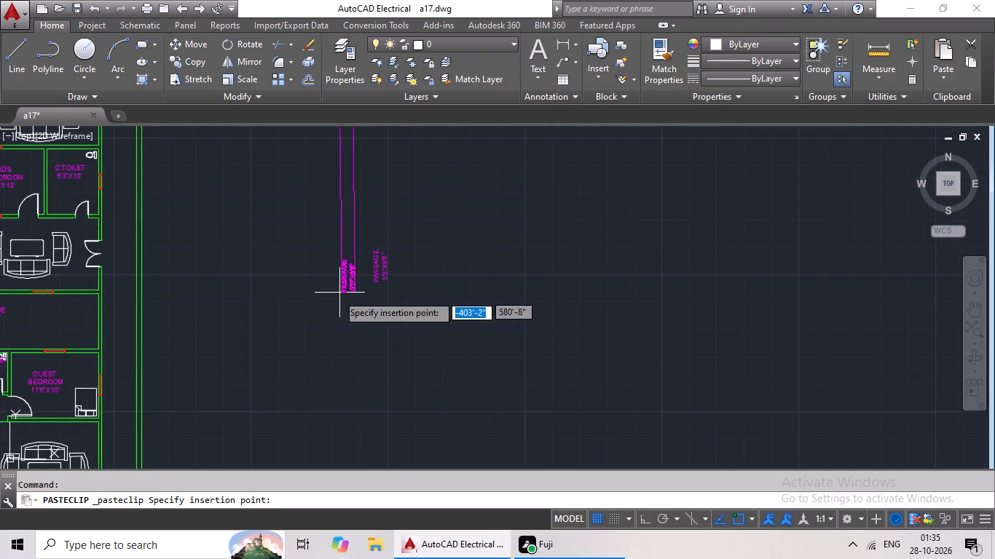
middle_drag(294, 296, 401, 302)
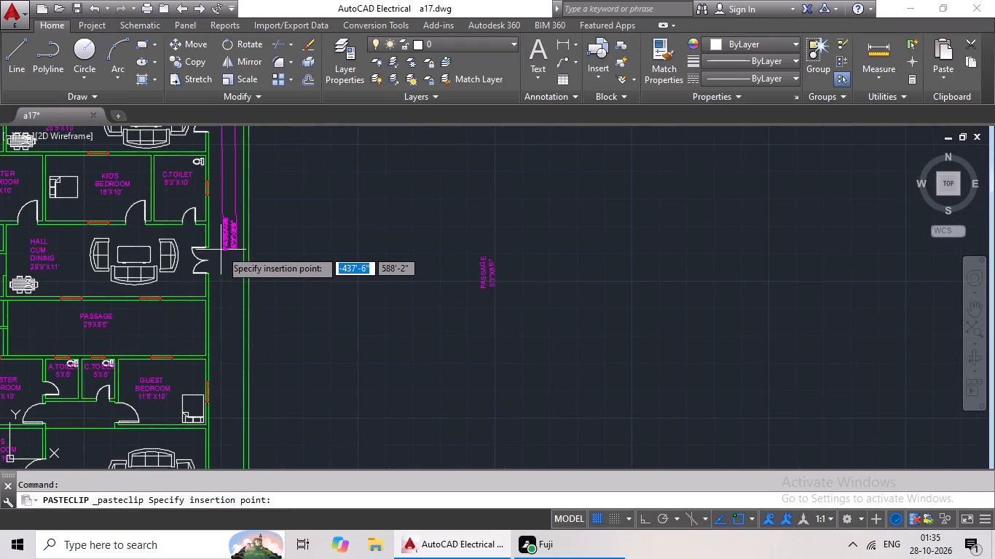
click(219, 249)
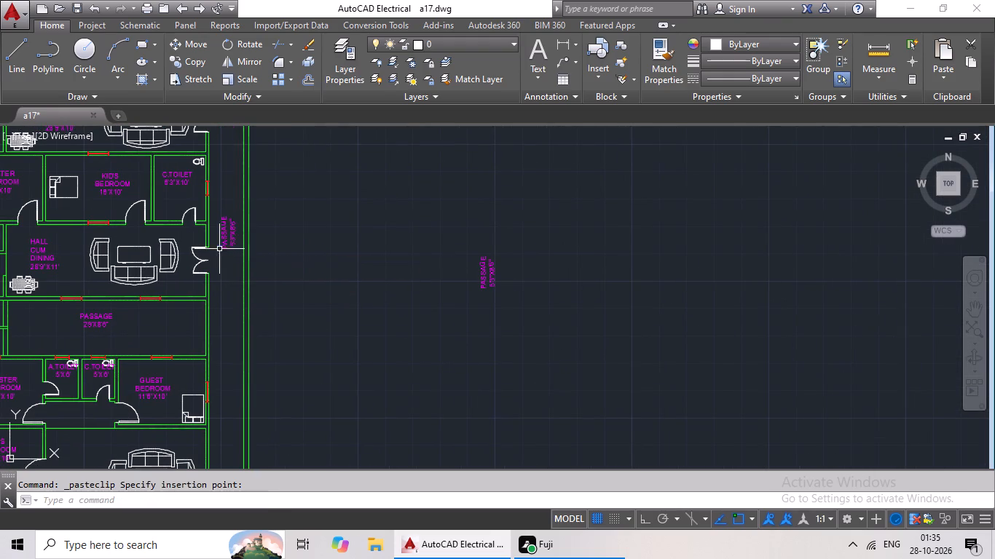
Delete the spare PASSAGE label lying outside the green floor plan.
scroll(318, 257, down, 3)
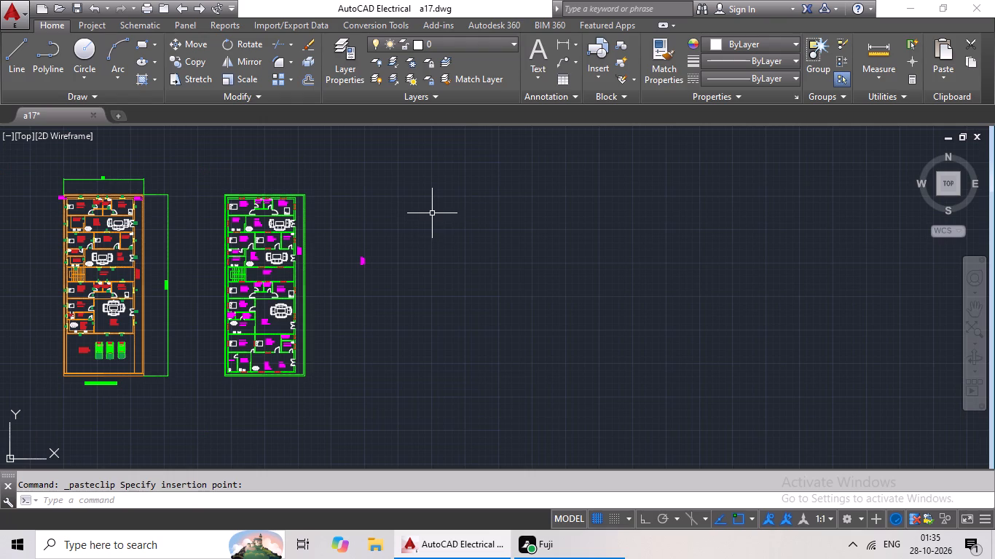
drag(432, 213, 353, 250)
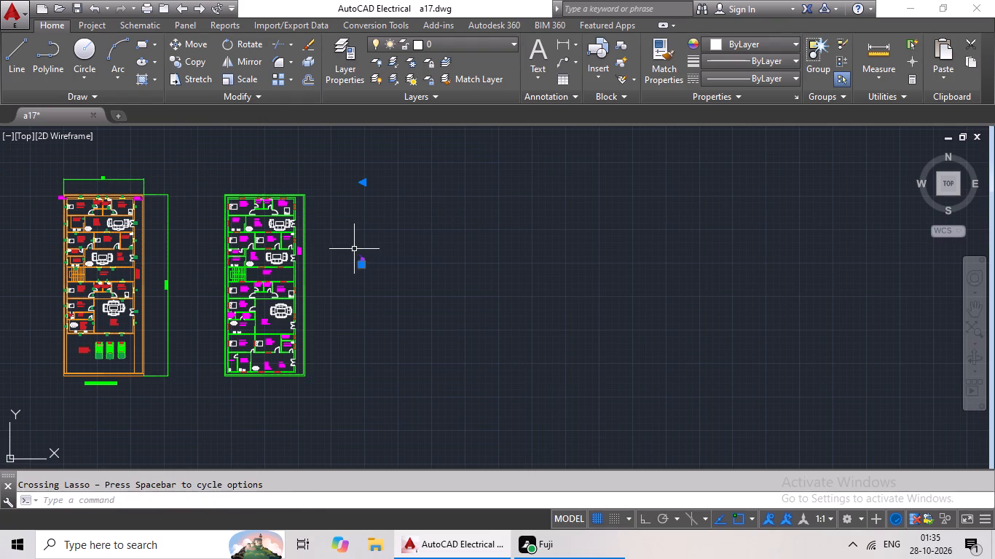
key(Delete)
Create a cyan multiline text W with a height of 1'-3" in the empty space beside the green plan.
scroll(281, 223, up, 2)
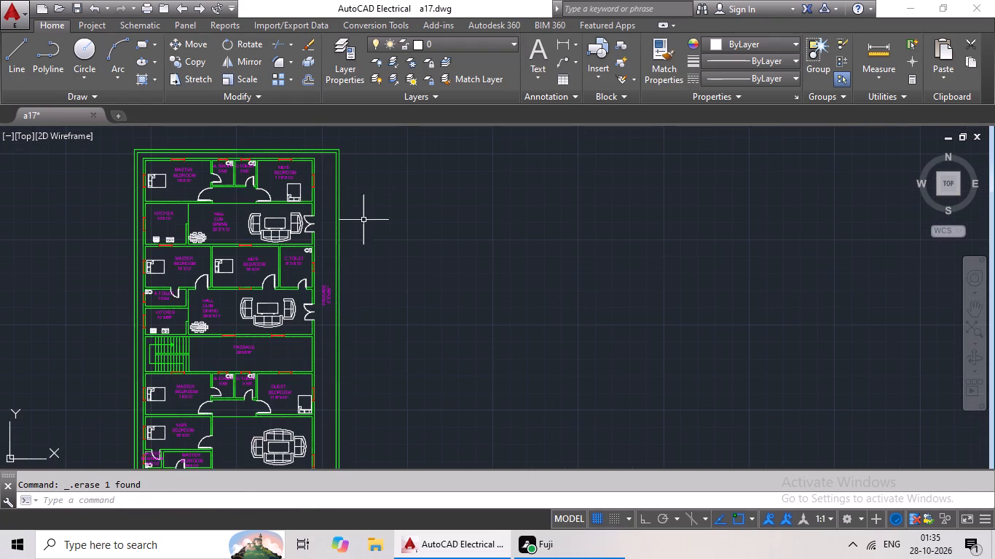
click(538, 55)
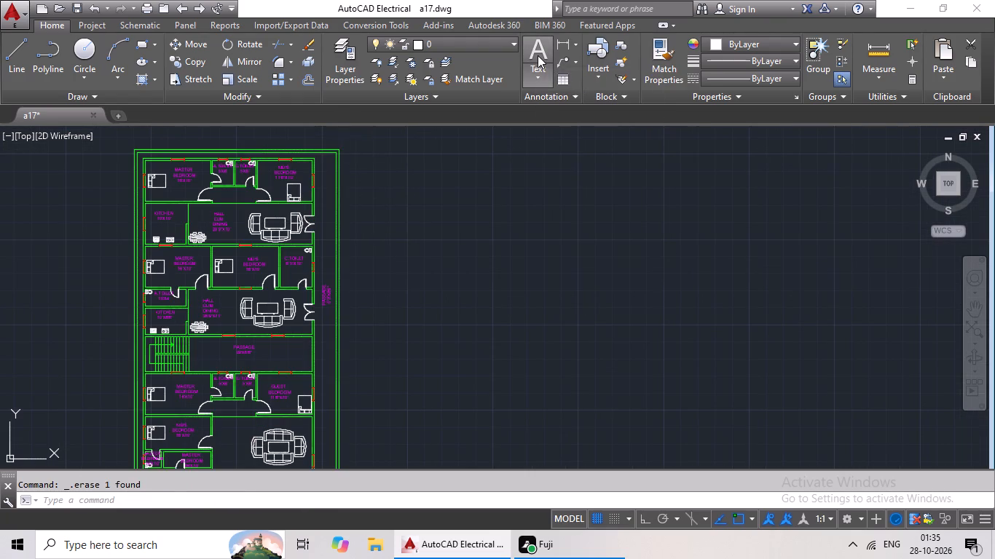
click(436, 188)
click(788, 251)
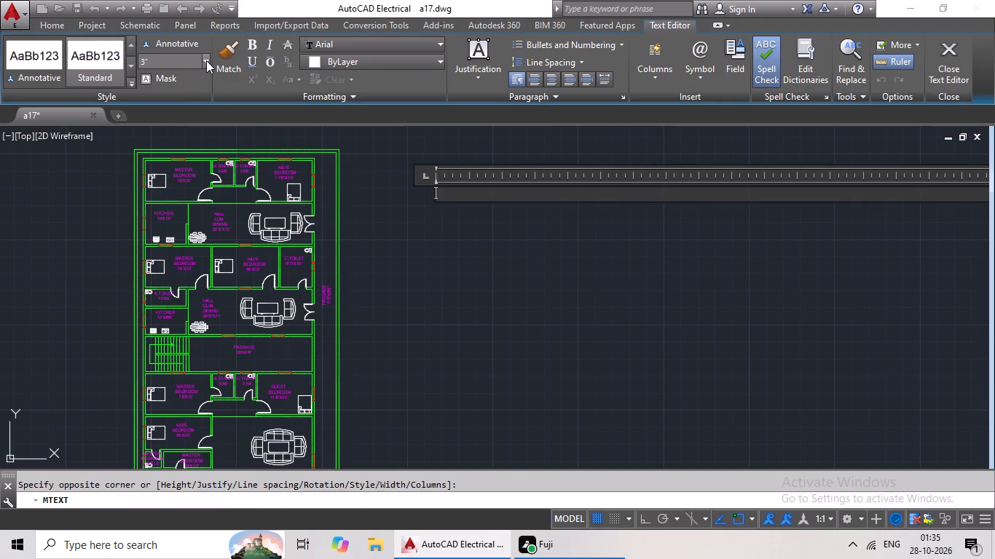
click(206, 60)
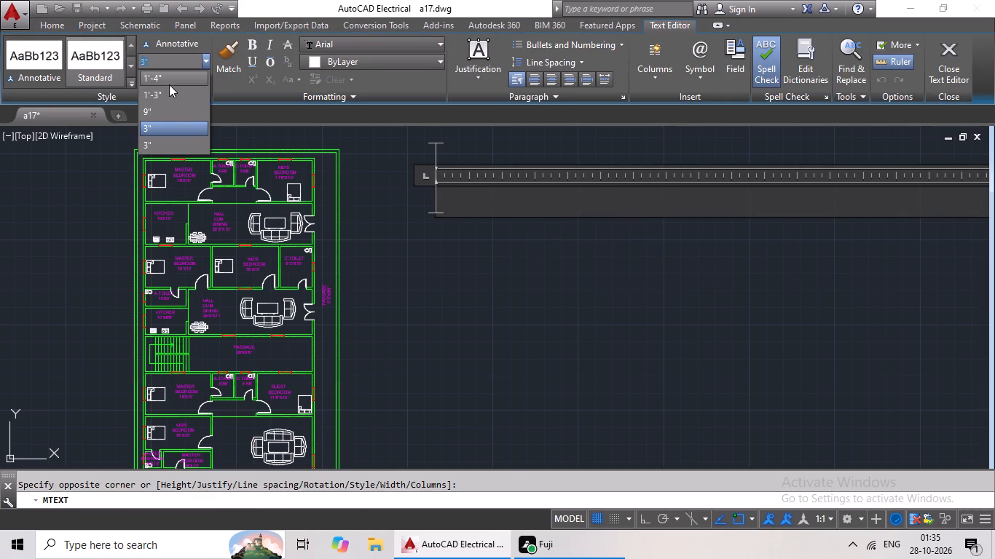
click(161, 94)
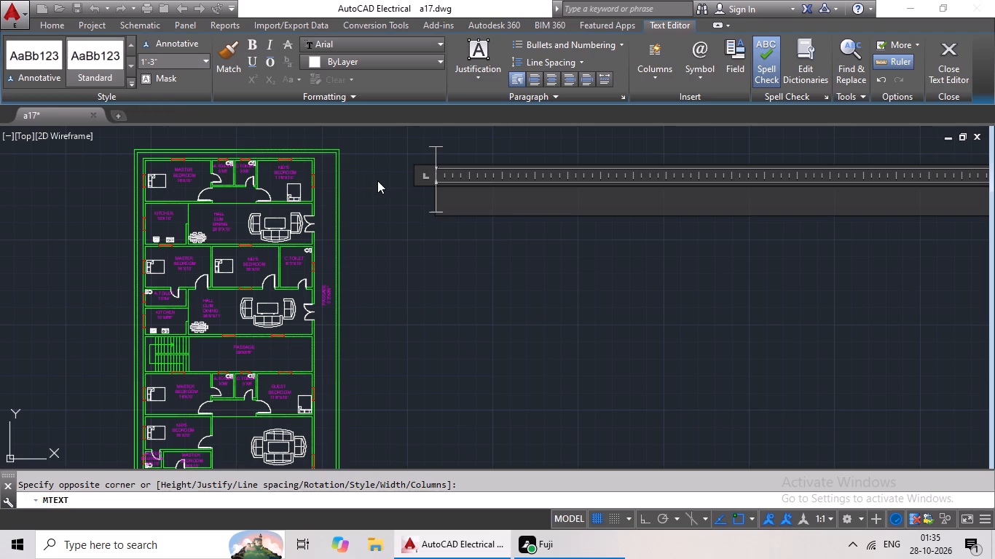
key(shift+w)
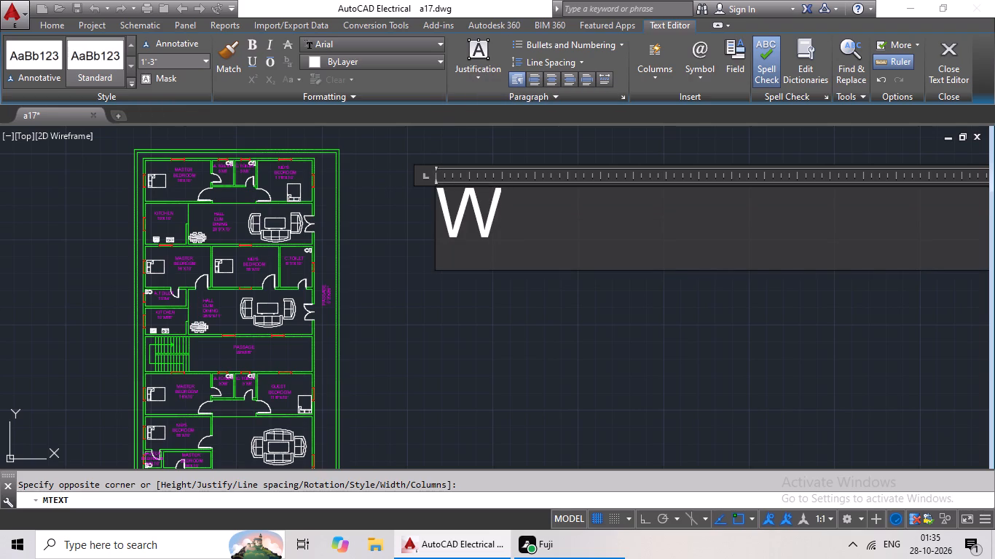
key(BackSpace)
click(406, 60)
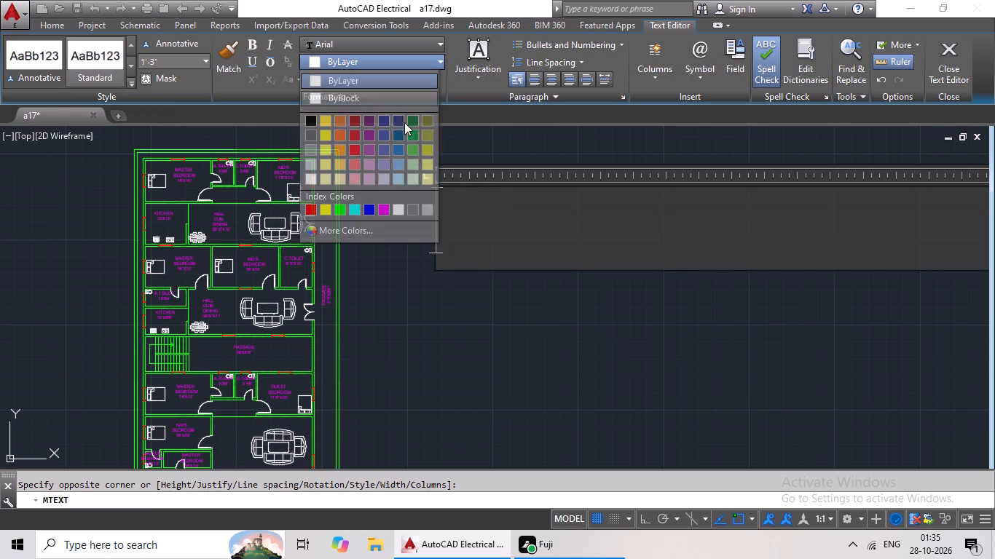
click(351, 209)
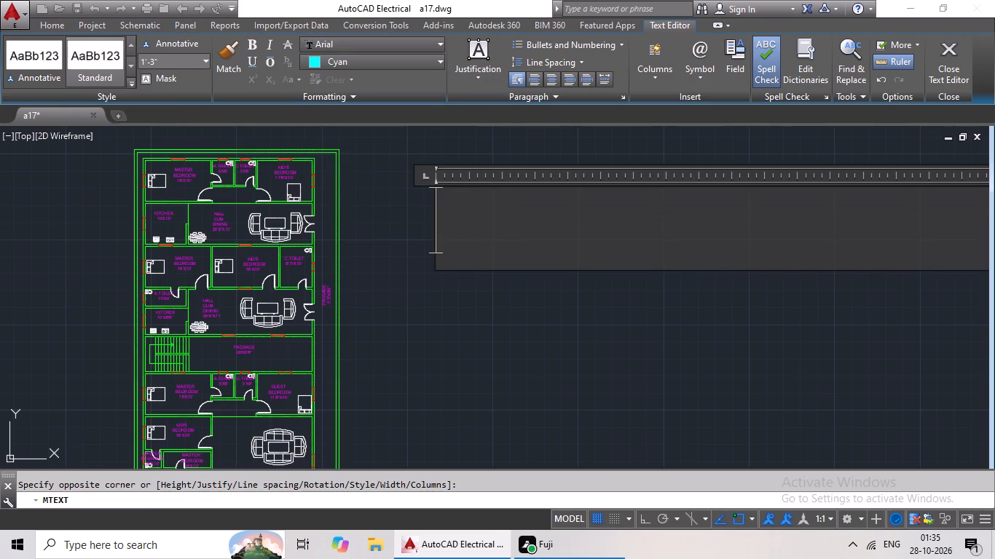
key(shift+w)
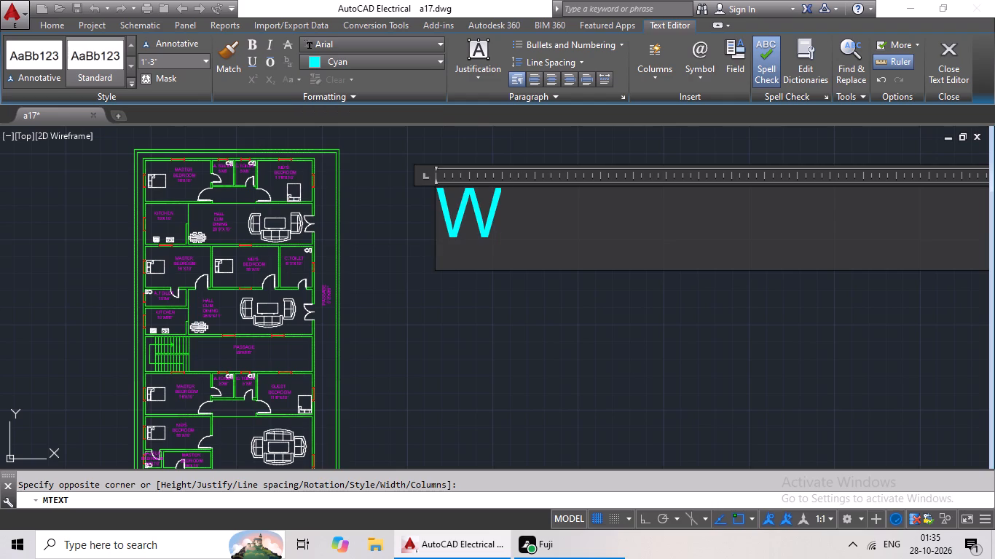
click(464, 284)
Copy the cyan W label and place it just above the top-wall window of the 11'6"X10' kid's bedroom.
click(441, 187)
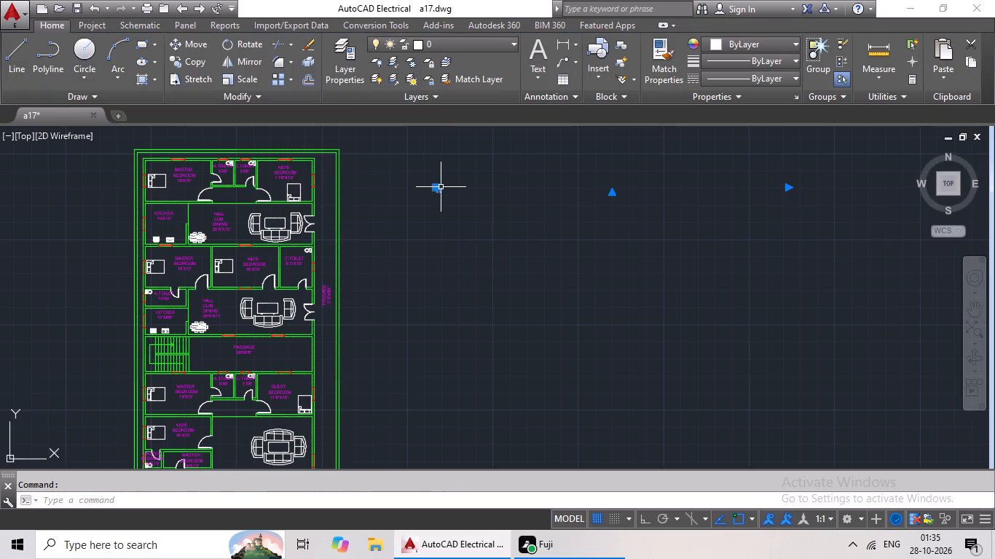
key(ctrl+c)
key(ctrl+v)
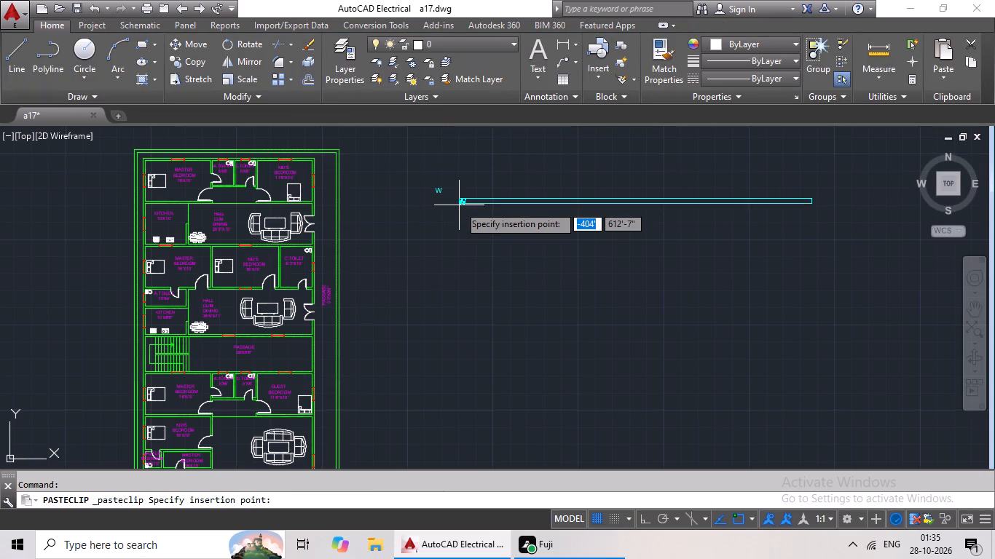
middle_drag(238, 212, 329, 357)
scroll(382, 312, up, 4)
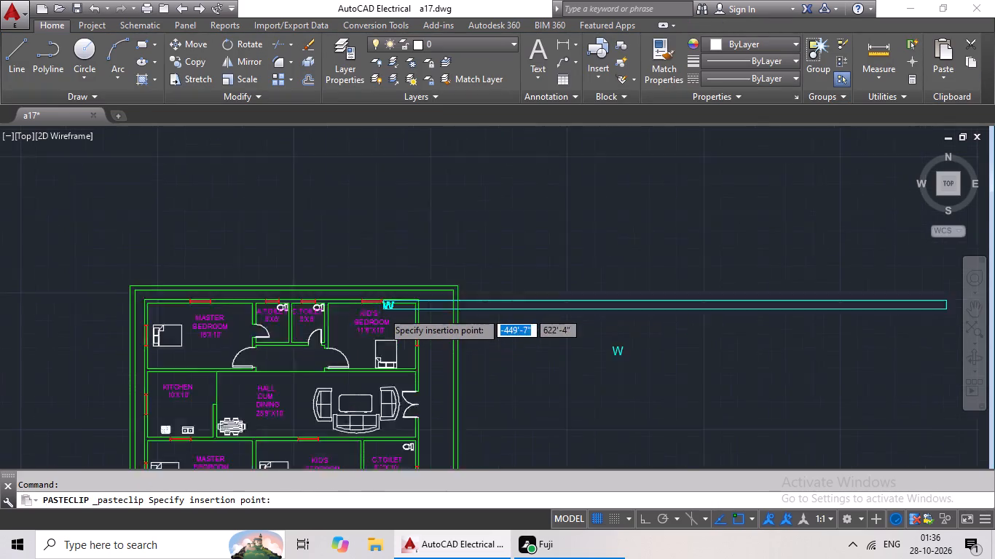
scroll(331, 267, up, 3)
click(232, 277)
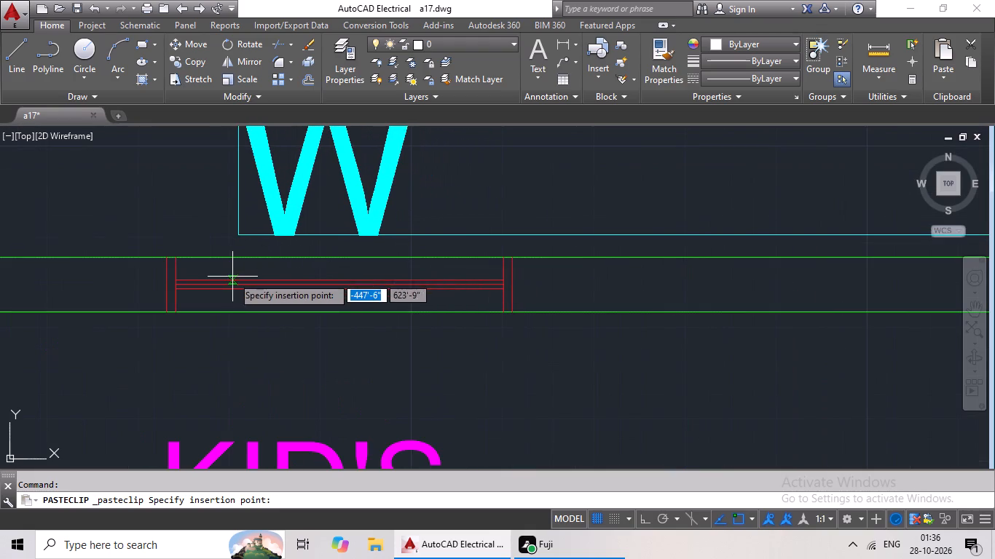
Paste another W label just outside the side-wall window of the 11'6"X10' kid's bedroom.
key(ctrl+c)
key(ctrl+v)
scroll(385, 326, down, 2)
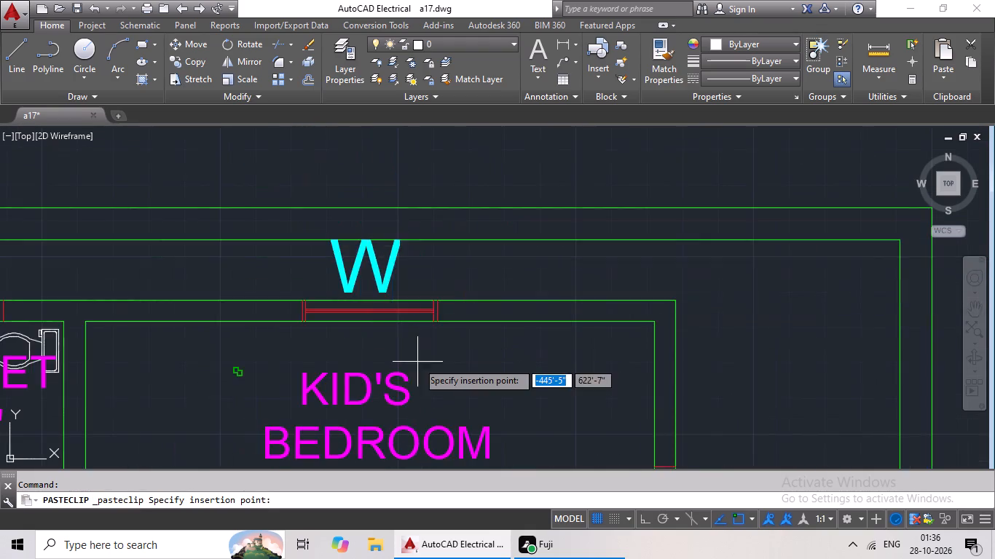
scroll(417, 362, down, 1)
middle_drag(417, 362, 349, 187)
right_click(484, 294)
scroll(520, 313, up, 2)
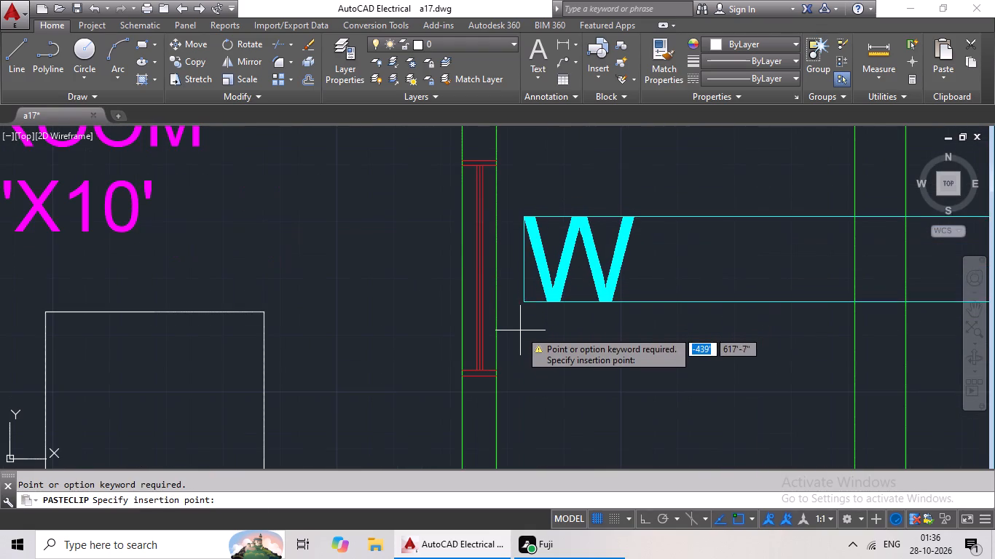
click(514, 339)
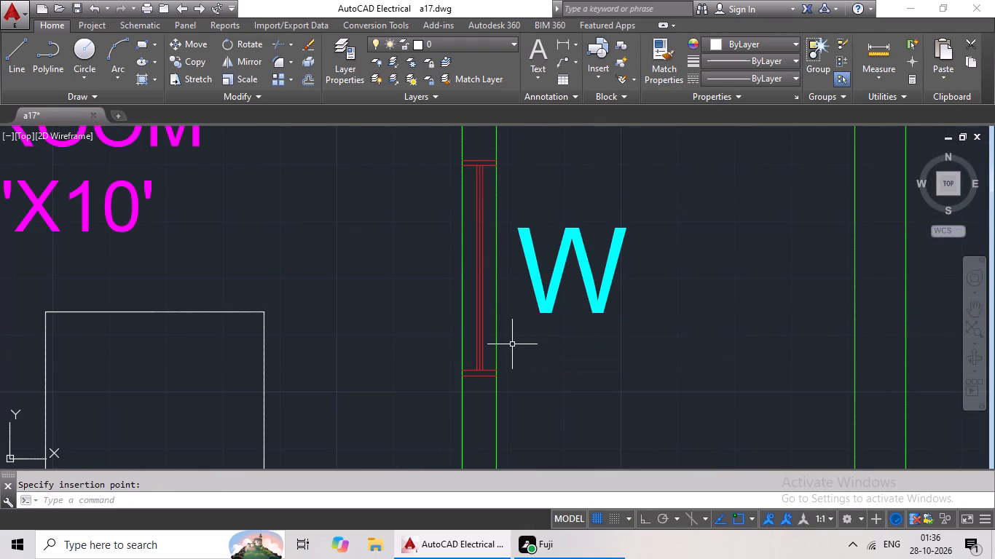
Paste a W label just above the top-wall window of the uppermost master bedroom.
key(ctrl+c)
key(ctrl+v)
ctrl+scroll(519, 340, down, 2)
scroll(472, 350, down, 1)
middle_drag(471, 350, 567, 301)
middle_drag(417, 360, 428, 359)
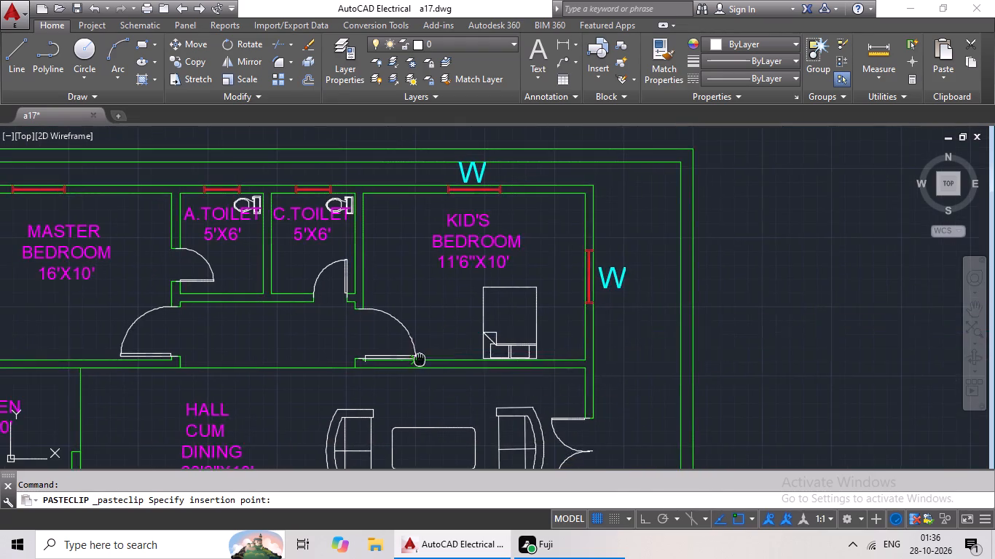
middle_drag(428, 359, 570, 375)
middle_drag(414, 342, 640, 395)
scroll(396, 253, up, 4)
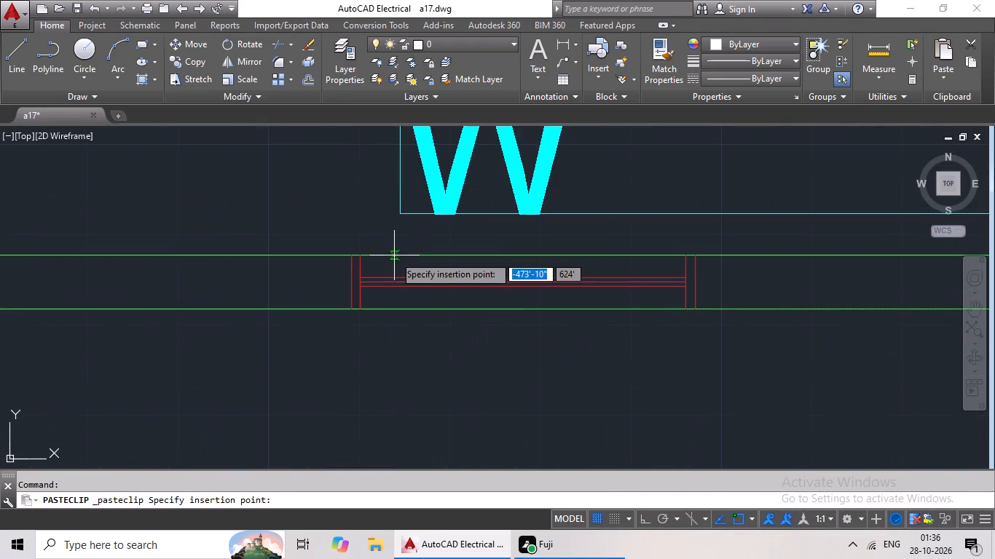
click(414, 270)
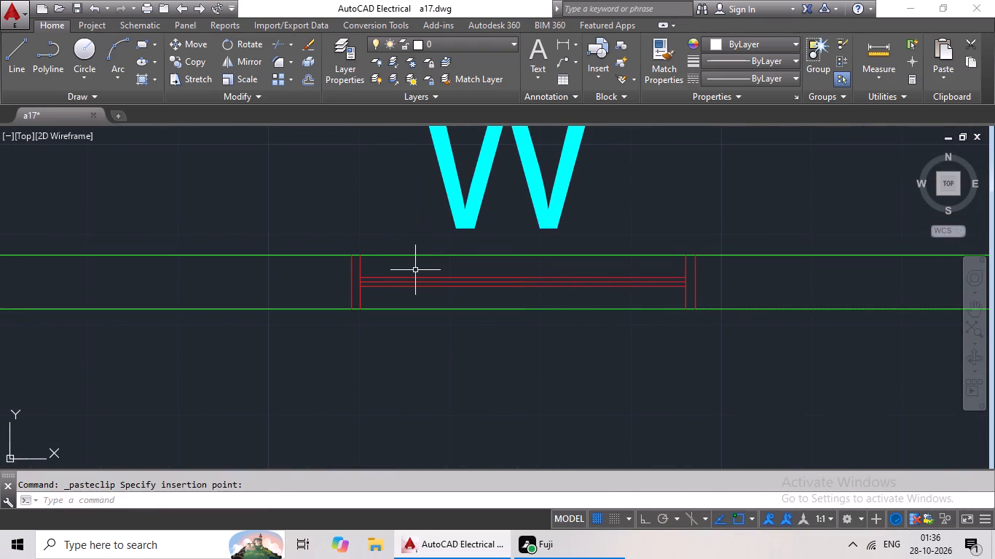
Paste a W label just outside the side-wall window next to the bed in the uppermost master bedroom.
key(ctrl+c)
key(ctrl+v)
scroll(385, 352, down, 2)
middle_drag(384, 354, 406, 187)
middle_drag(356, 330, 498, 193)
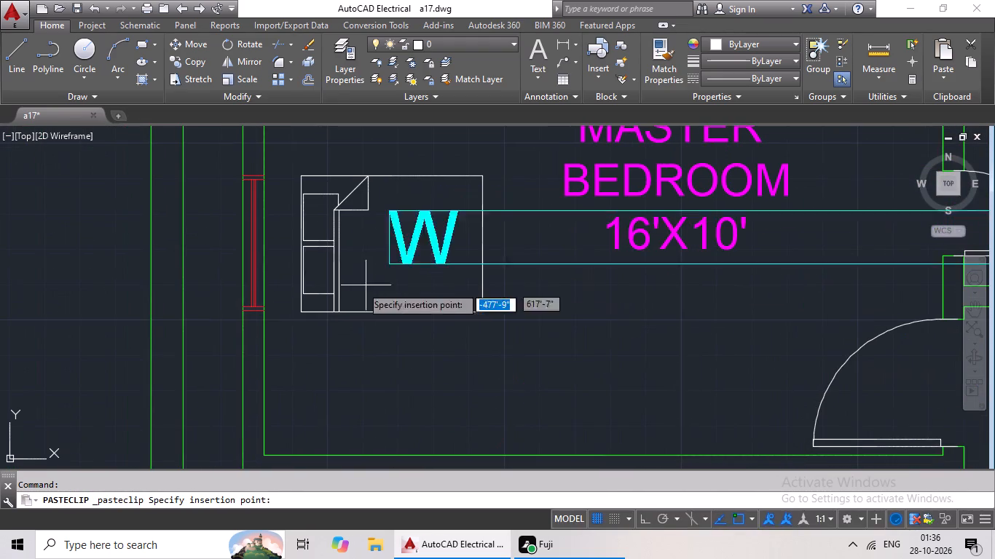
click(168, 302)
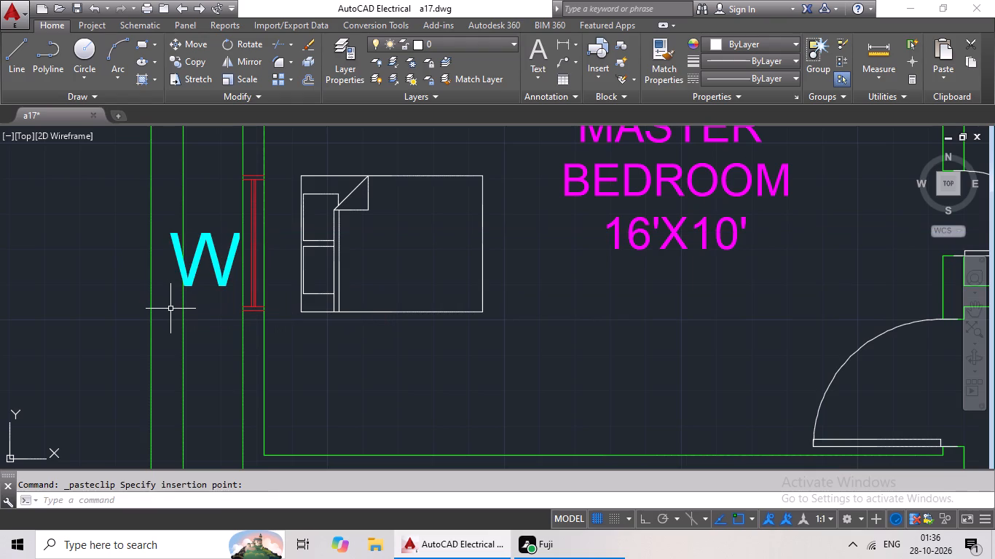
Paste a W label just outside the side-wall window of the 10'X10' kitchen.
key(ctrl+c)
key(ctrl+v)
ctrl+scroll(248, 323, down, 2)
middle_drag(268, 343, 314, 215)
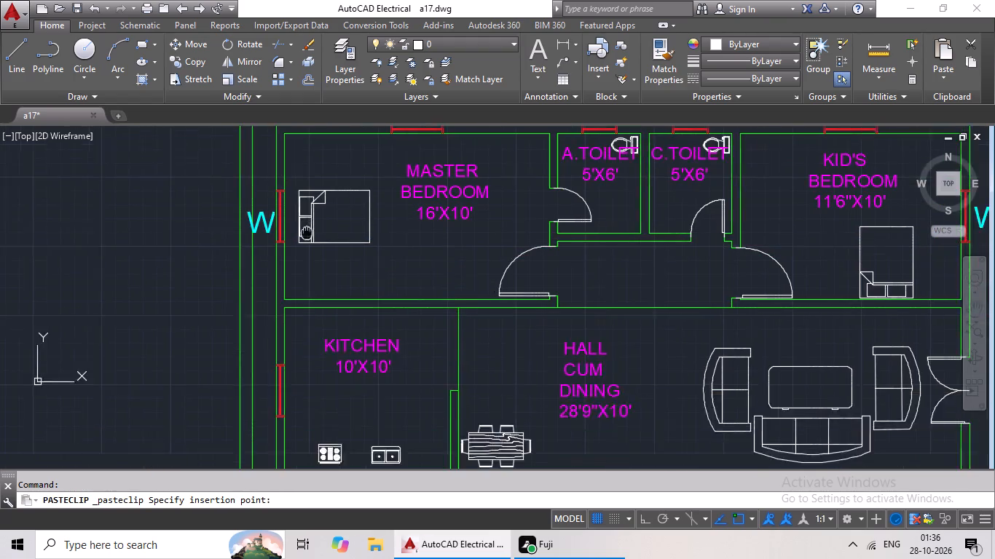
middle_drag(314, 215, 315, 213)
middle_drag(371, 348, 387, 271)
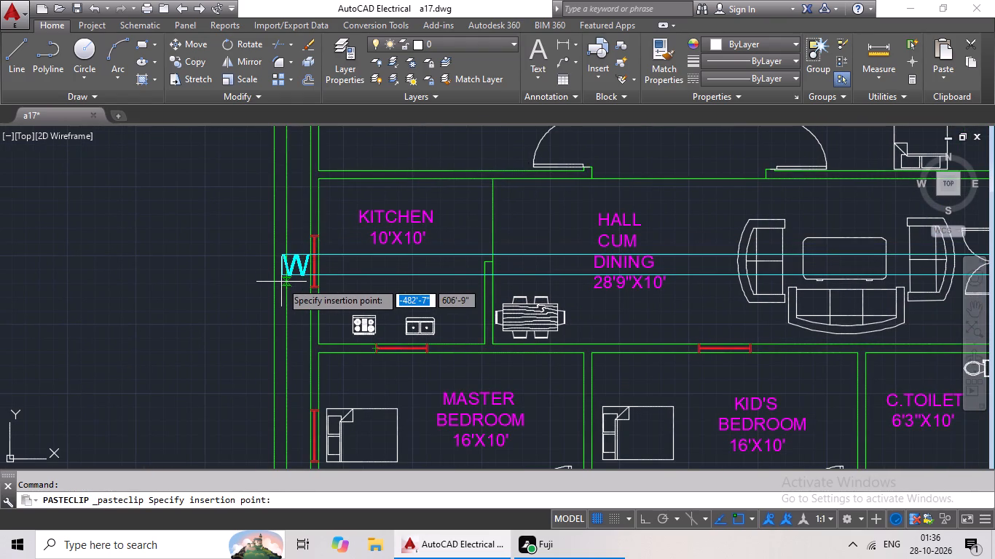
click(278, 283)
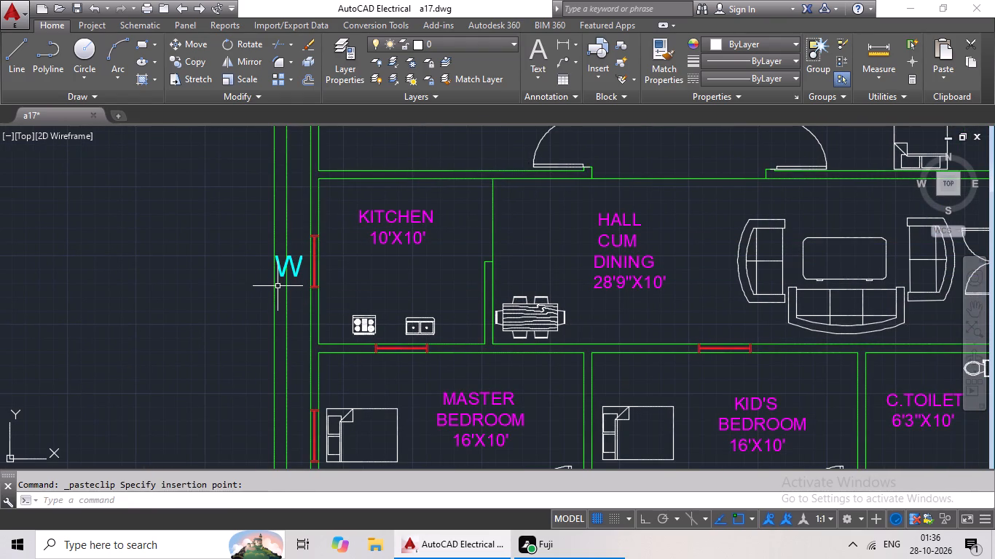
Paste a W label directly below the window between the 10'X10' kitchen and the master bedroom beneath it.
key(ctrl+c)
key(ctrl+v)
scroll(374, 344, up, 4)
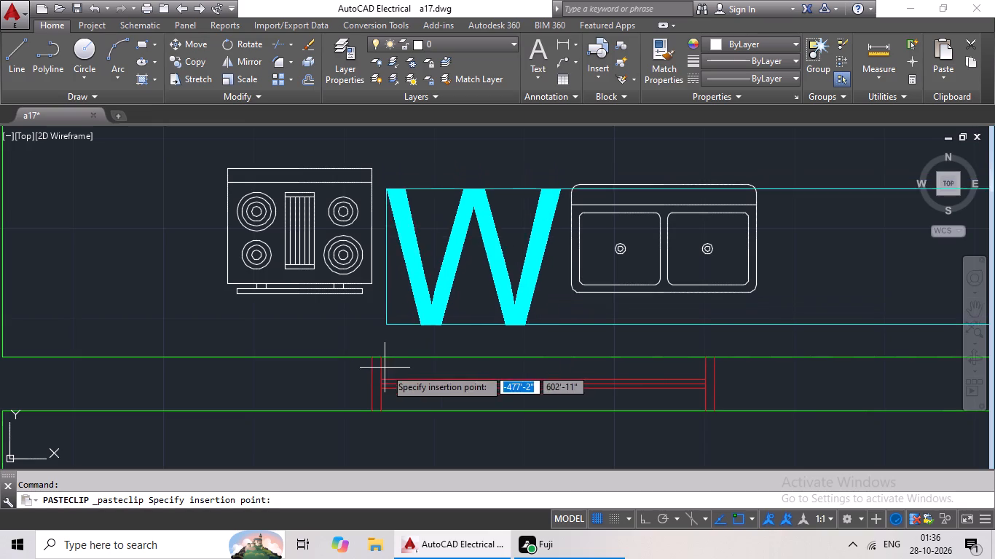
middle_drag(416, 424, 390, 242)
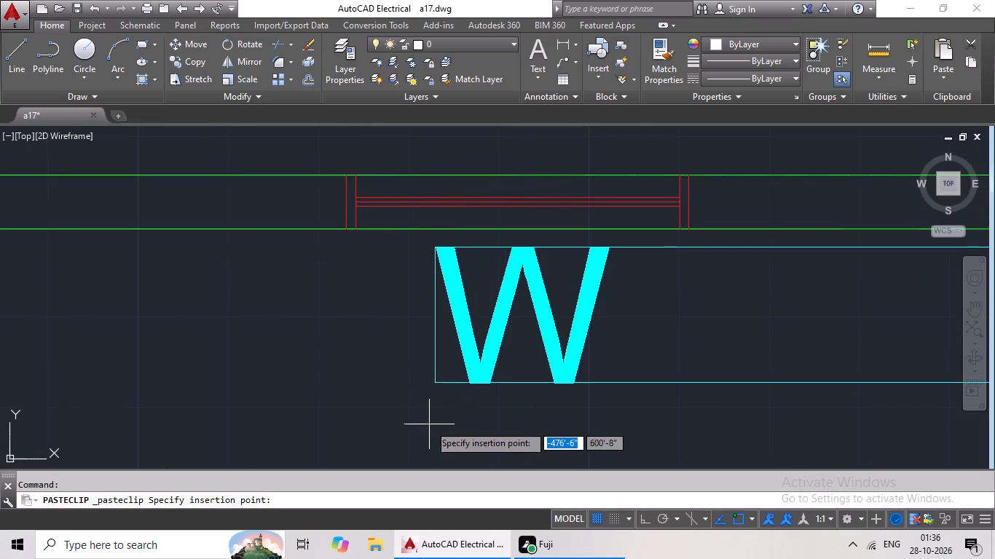
click(426, 427)
Paste a W label directly above the window between the 28'9"X10' hall cum dining and the kid's bedroom beneath it.
key(ctrl+c)
key(ctrl+v)
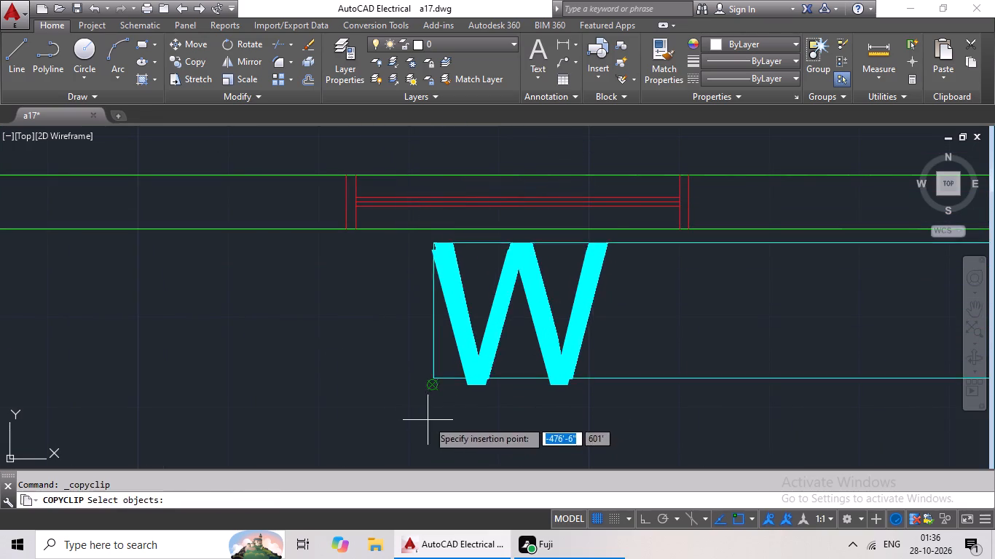
scroll(457, 387, down, 3)
middle_drag(453, 397, 457, 270)
scroll(472, 336, down, 1)
middle_drag(482, 357, 270, 357)
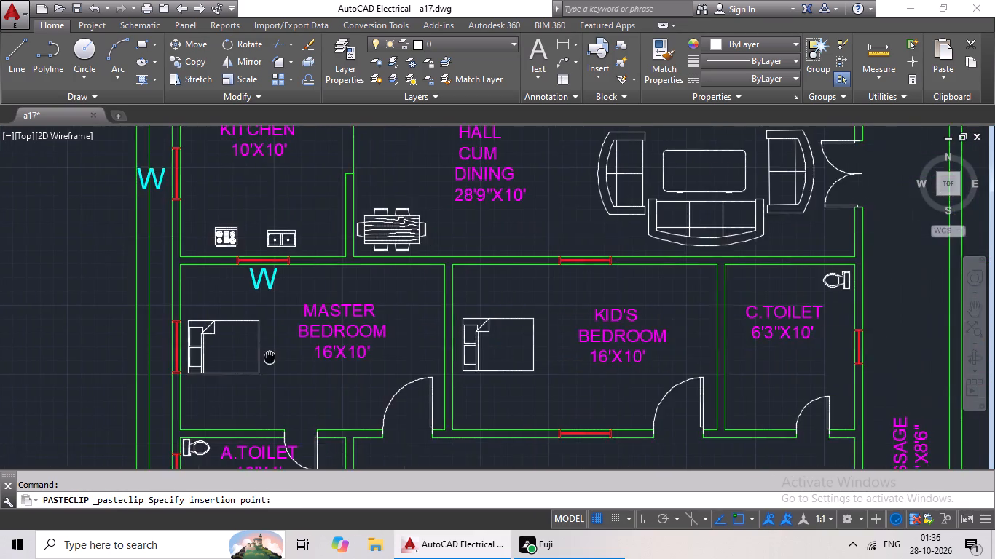
scroll(303, 349, down, 2)
middle_drag(409, 353, 419, 290)
middle_drag(393, 311, 399, 306)
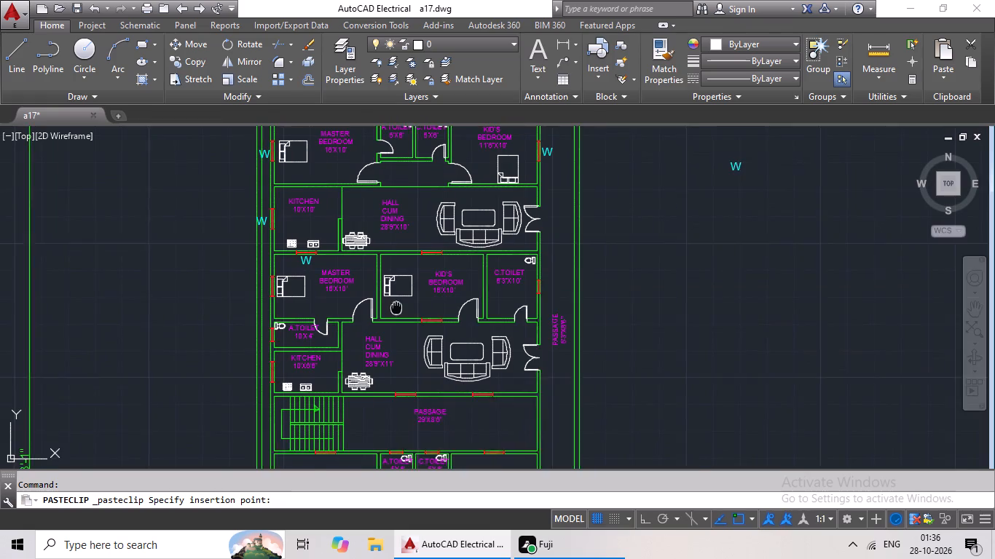
middle_drag(399, 306, 406, 301)
scroll(440, 236, up, 4)
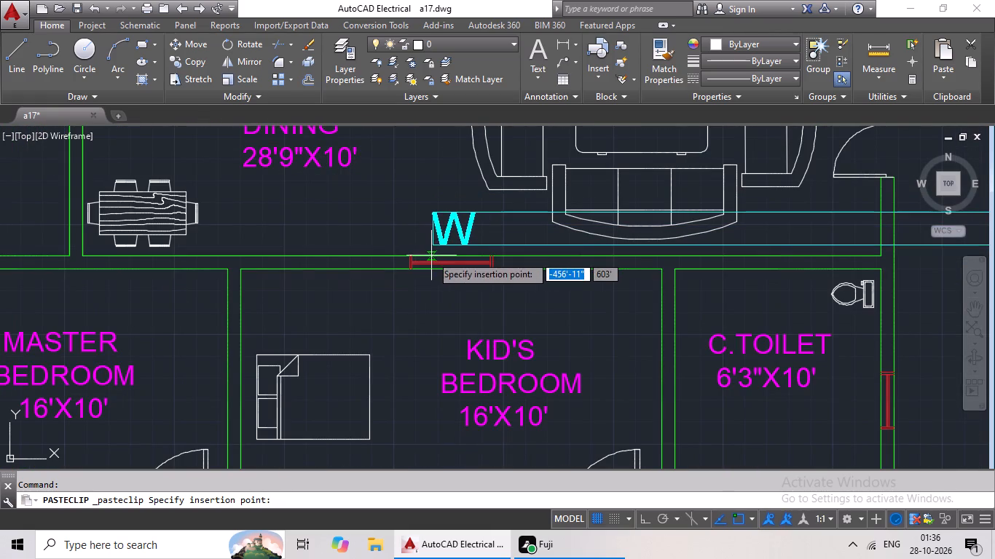
click(431, 255)
Paste a W label just outside the side-wall window next to the bed in the master bedroom beneath the 10'X10' kitchen.
key(ctrl+c)
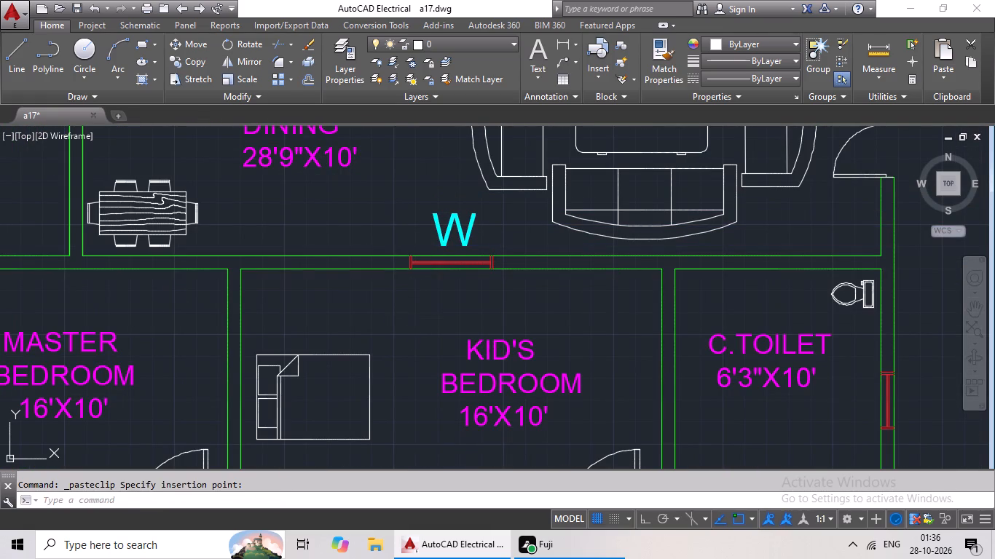
key(ctrl+v)
ctrl+scroll(433, 304, down, 2)
middle_drag(433, 325, 479, 263)
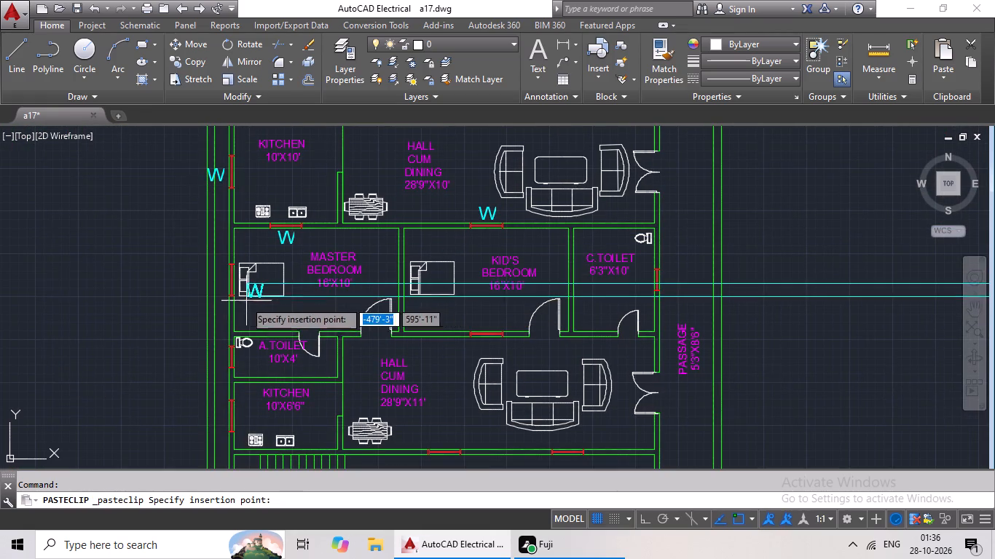
scroll(218, 289, up, 3)
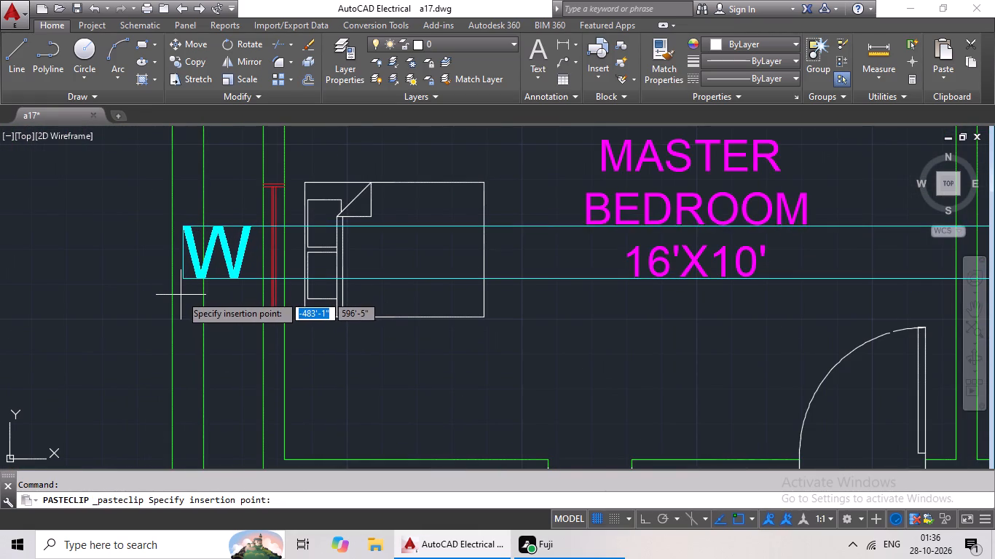
click(181, 295)
Paste a W label directly below the window between the 16'X10' kid's bedroom and the 28'9"X11' hall cum dining.
key(ctrl+c)
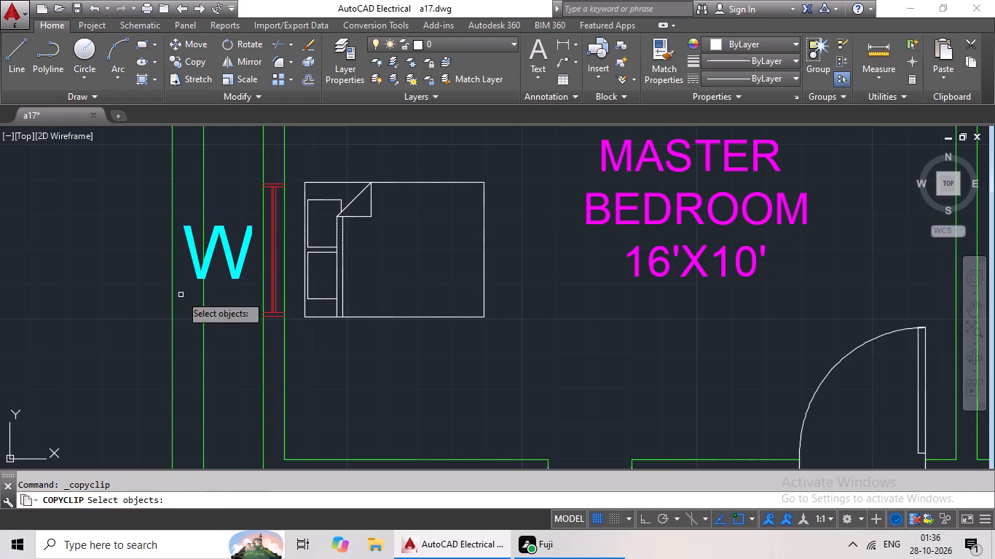
key(ctrl+v)
ctrl+scroll(278, 323, down, 2)
middle_drag(304, 335, 325, 234)
middle_drag(326, 312, 173, 323)
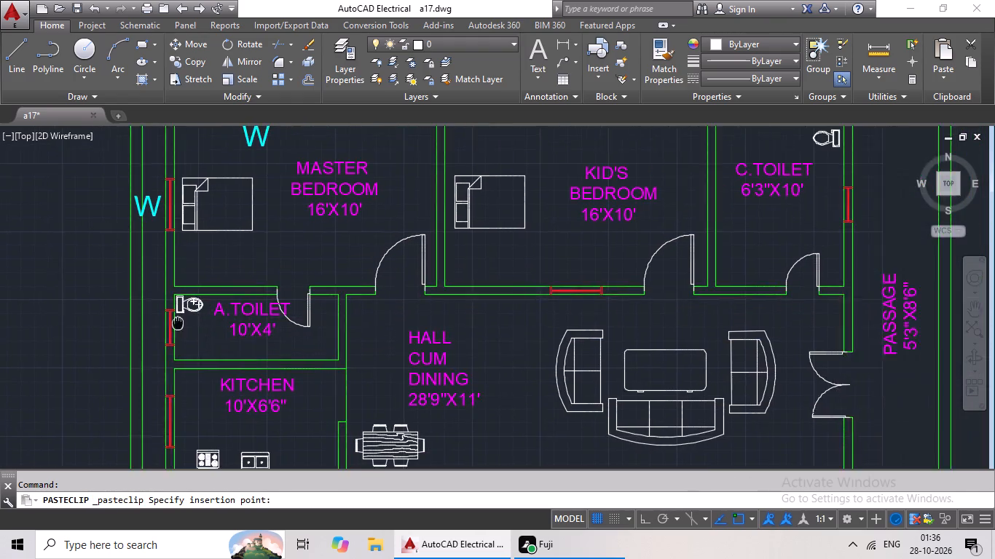
middle_drag(173, 323, 161, 321)
scroll(384, 301, down, 1)
scroll(482, 324, up, 4)
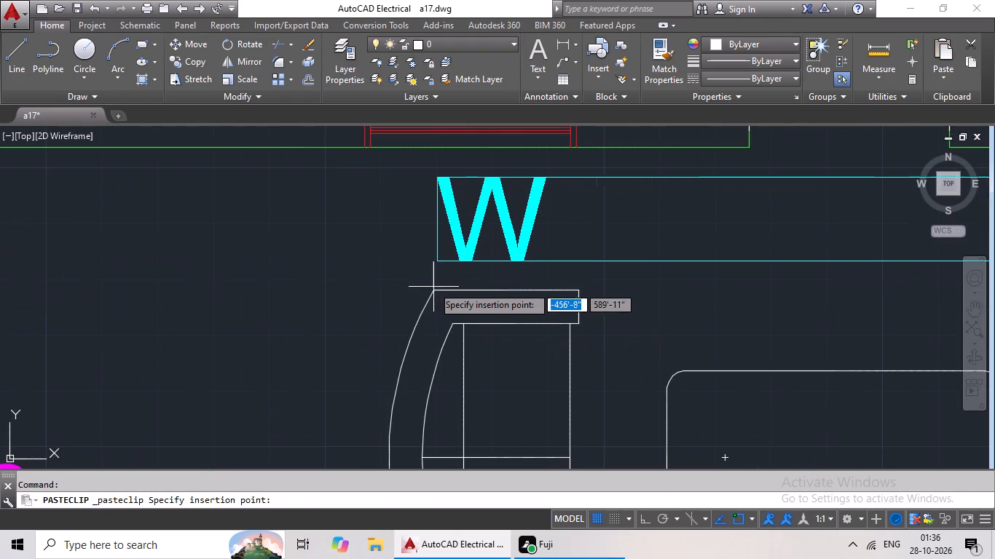
click(414, 270)
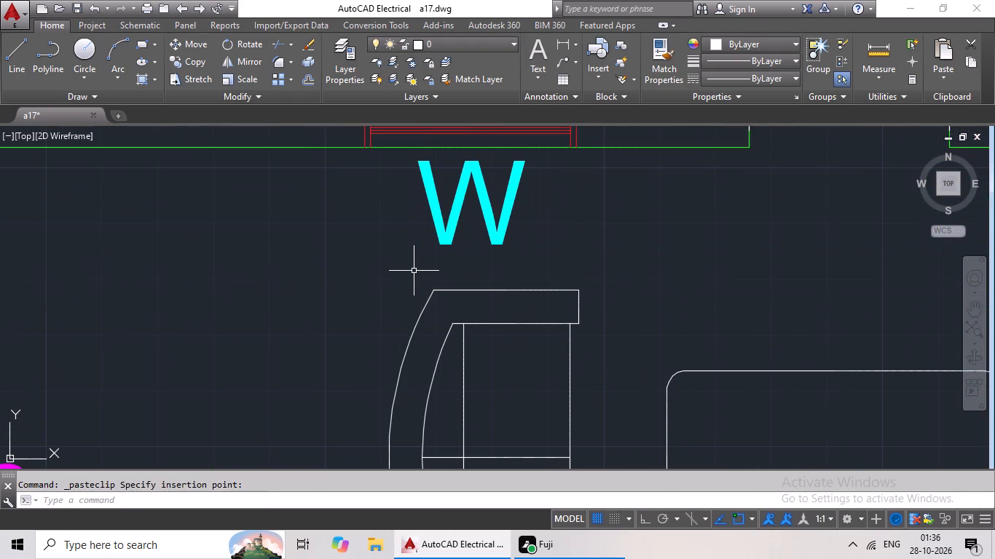
Paste a W label just outside the side-wall window of the 10'X6'6" kitchen.
key(ctrl+c)
key(ctrl+v)
ctrl+scroll(415, 275, down, 2)
middle_drag(556, 306, 224, 296)
scroll(281, 284, down, 2)
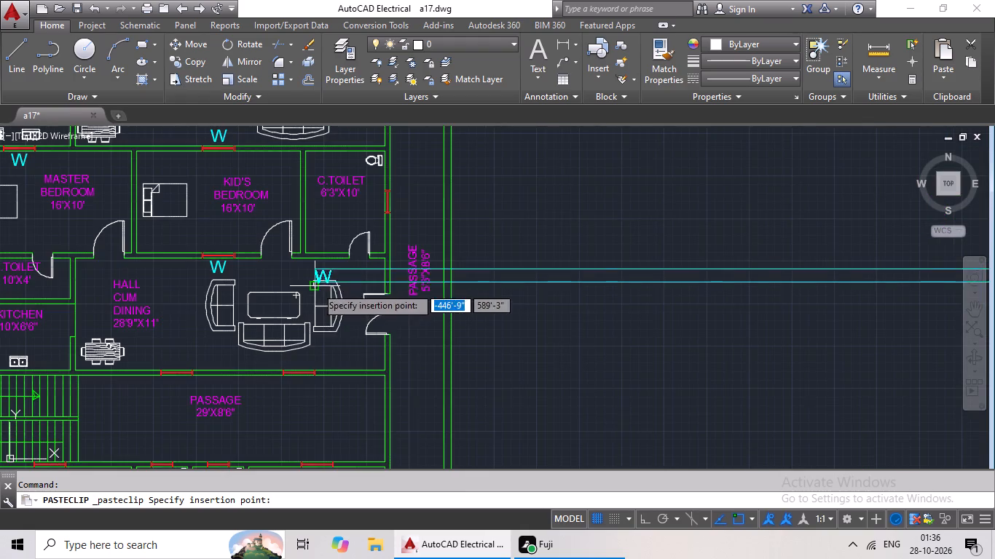
middle_click(316, 287)
middle_drag(316, 326, 316, 336)
middle_drag(301, 290, 530, 255)
middle_drag(428, 279, 486, 268)
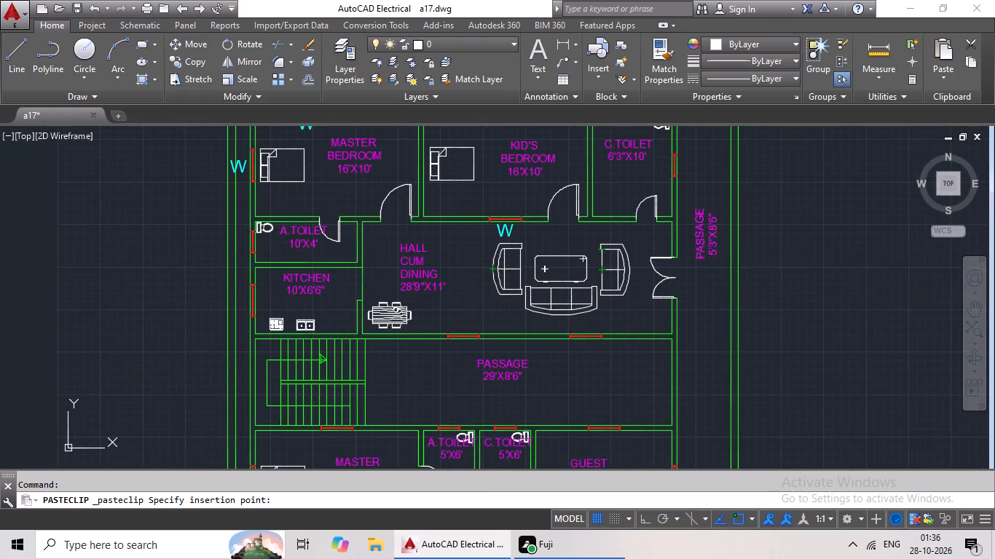
middle_drag(348, 294, 415, 274)
scroll(332, 286, up, 5)
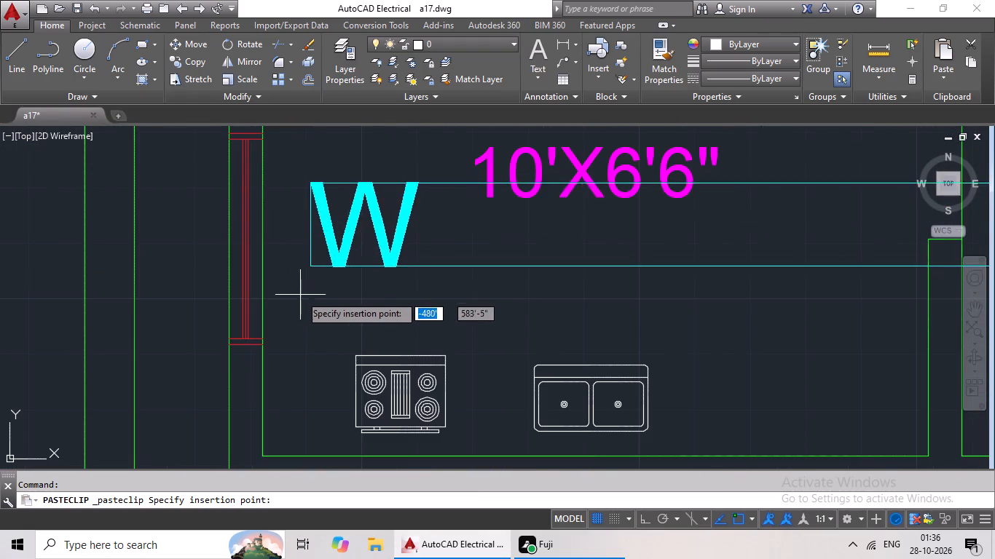
click(109, 307)
Paste a W label in the 29'X8'6" passage, below the hall window nearer the staircase.
key(ctrl+c)
key(ctrl+v)
ctrl+scroll(212, 293, down, 3)
scroll(260, 307, down, 1)
middle_drag(288, 320, 312, 261)
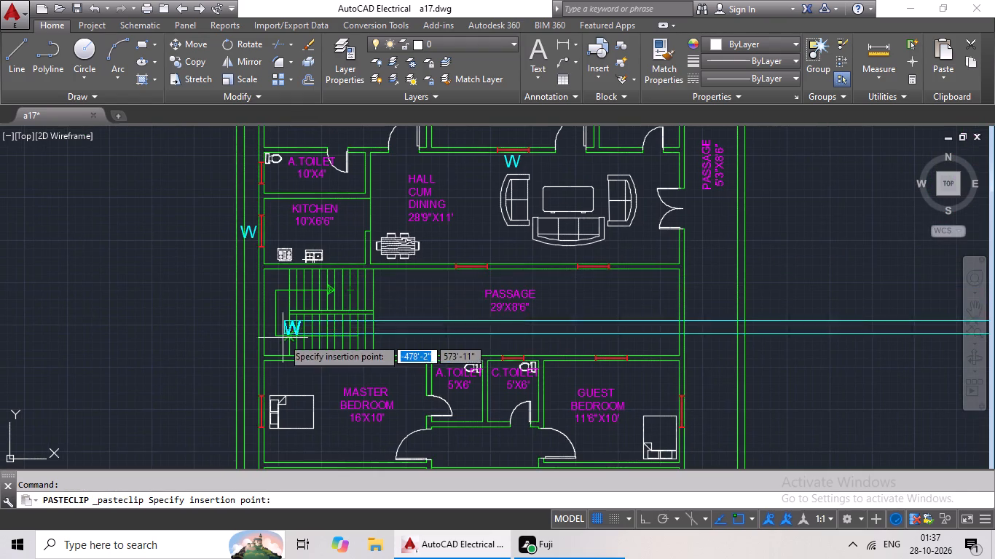
middle_drag(427, 333, 288, 349)
scroll(359, 298, up, 3)
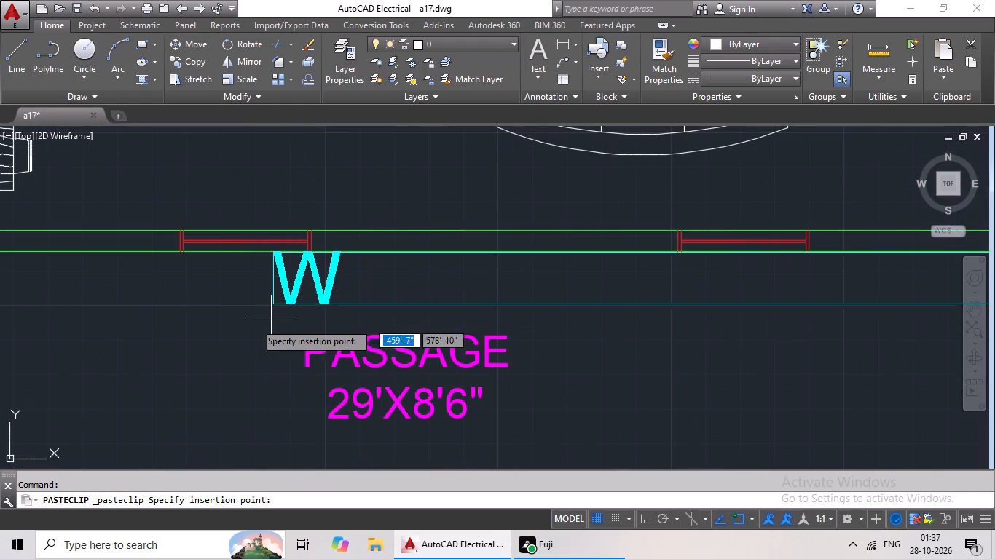
click(207, 330)
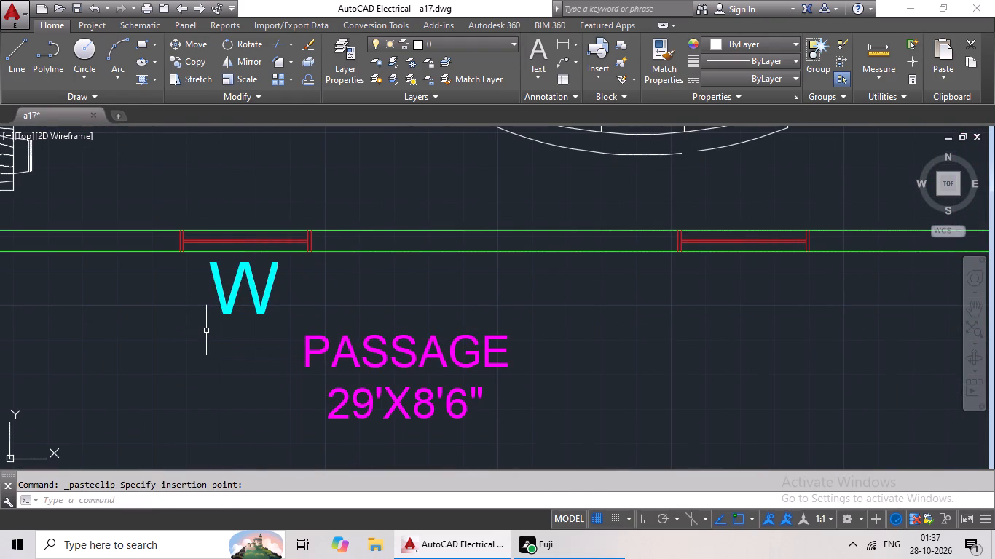
Paste a W label in the 29'X8'6" passage, below the hall window farther from the staircase.
key(ctrl+c)
key(ctrl+v)
scroll(492, 364, down, 1)
middle_drag(549, 362, 391, 332)
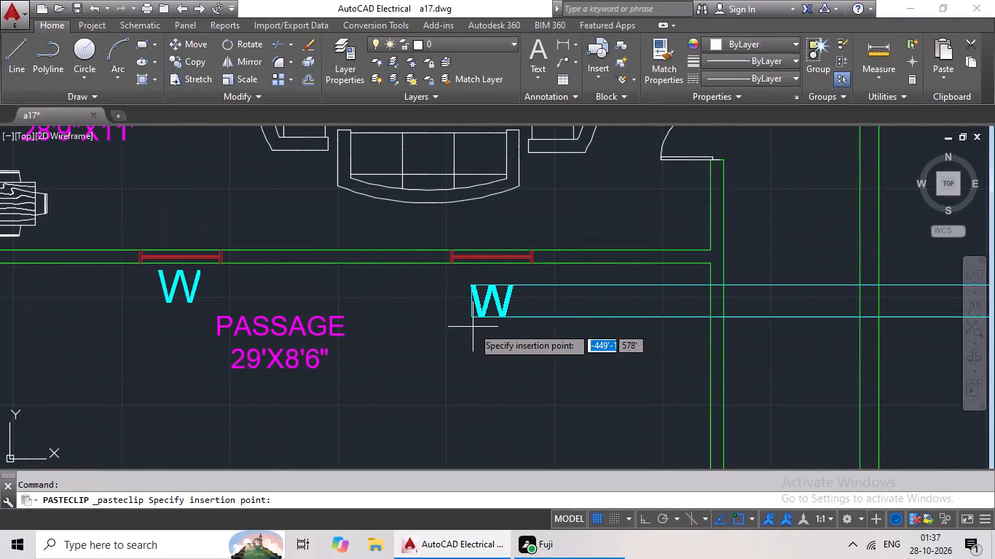
click(465, 316)
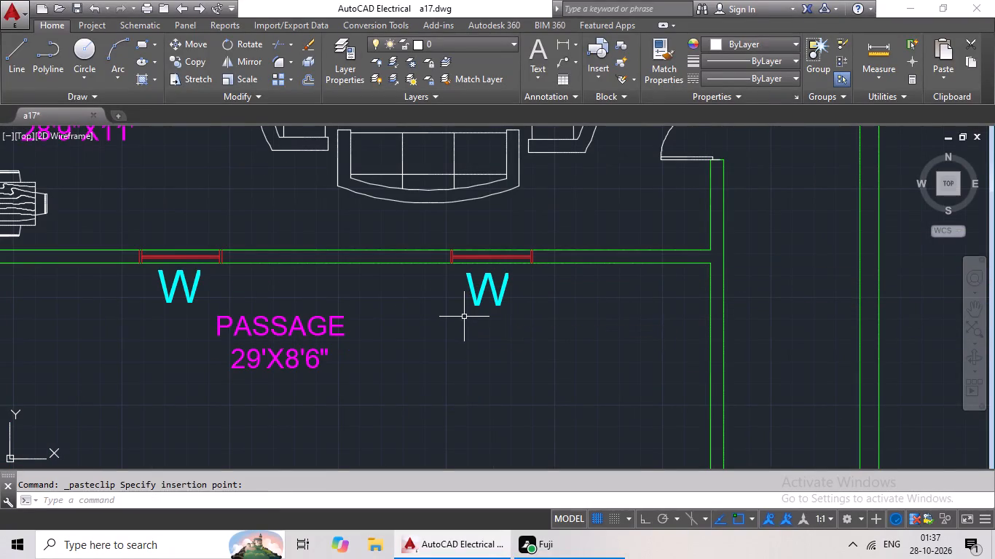
Paste a W label below the window between the staircase and the 16'X10' master bedroom beneath it.
key(ctrl+c)
key(ctrl+v)
ctrl+scroll(464, 317, down, 2)
middle_drag(465, 335, 495, 275)
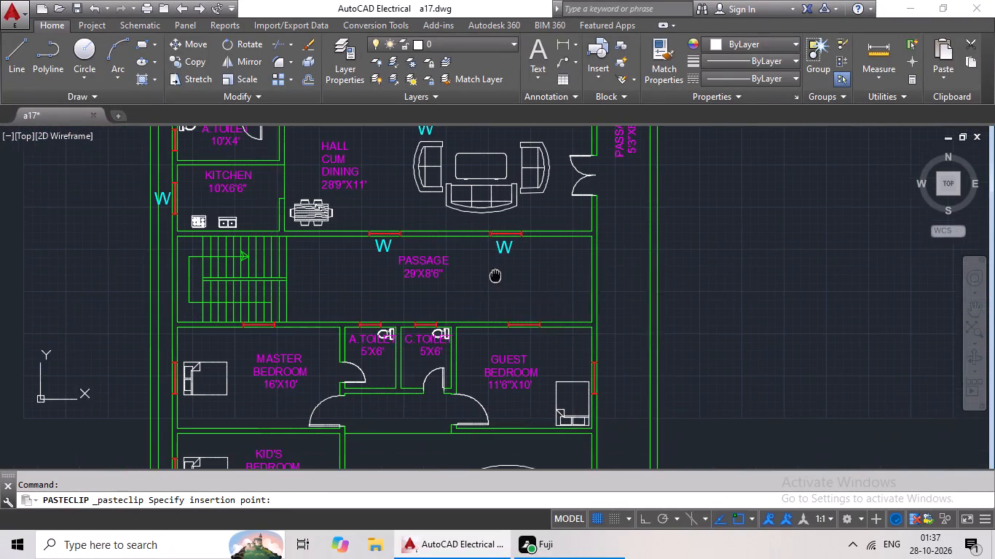
middle_drag(370, 333, 433, 266)
scroll(313, 288, up, 4)
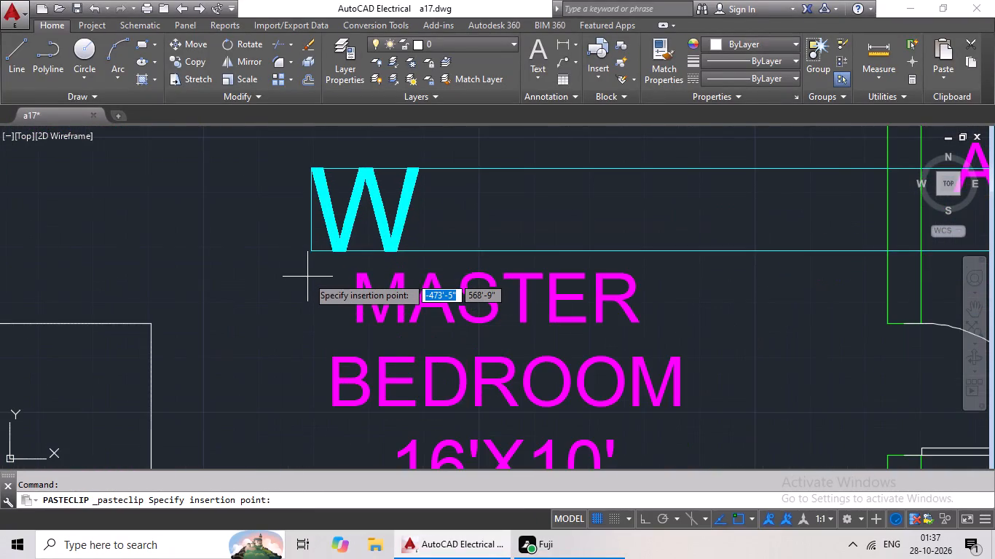
scroll(307, 277, down, 1)
click(304, 248)
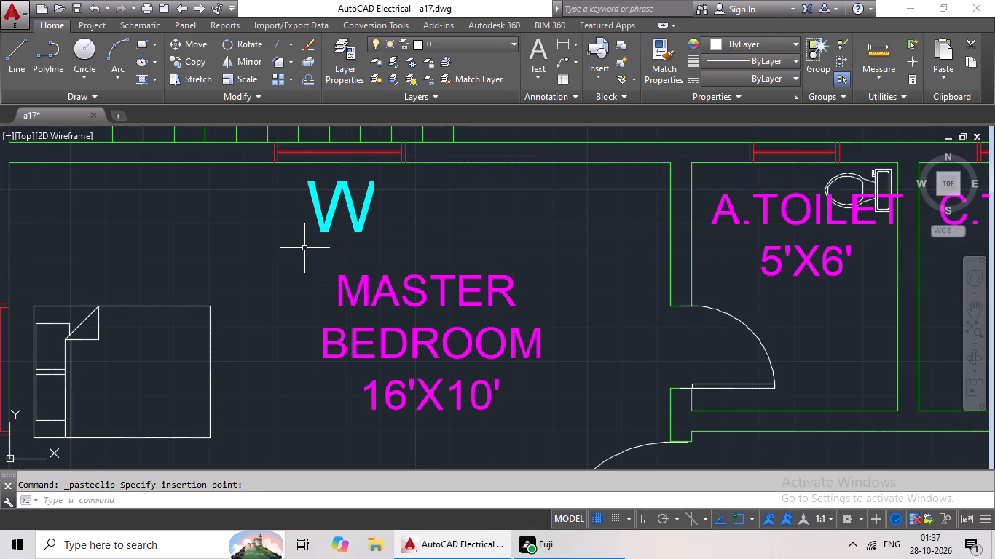
Paste a W label just outside the side-wall window next to the bed in the master bedroom beneath the staircase.
key(ctrl+c)
key(ctrl+v)
scroll(355, 271, down, 1)
middle_drag(431, 295, 422, 297)
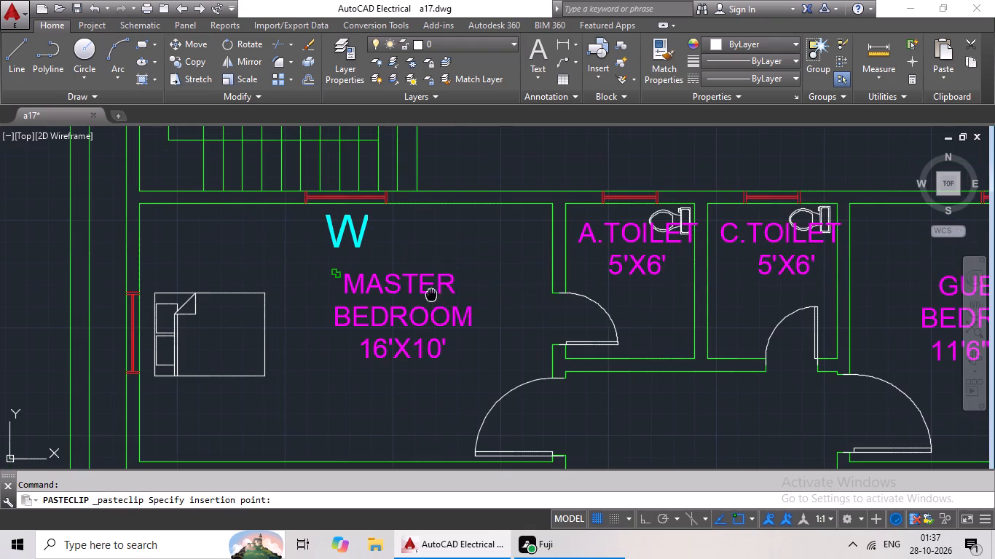
middle_drag(422, 297, 404, 304)
middle_drag(294, 360, 443, 251)
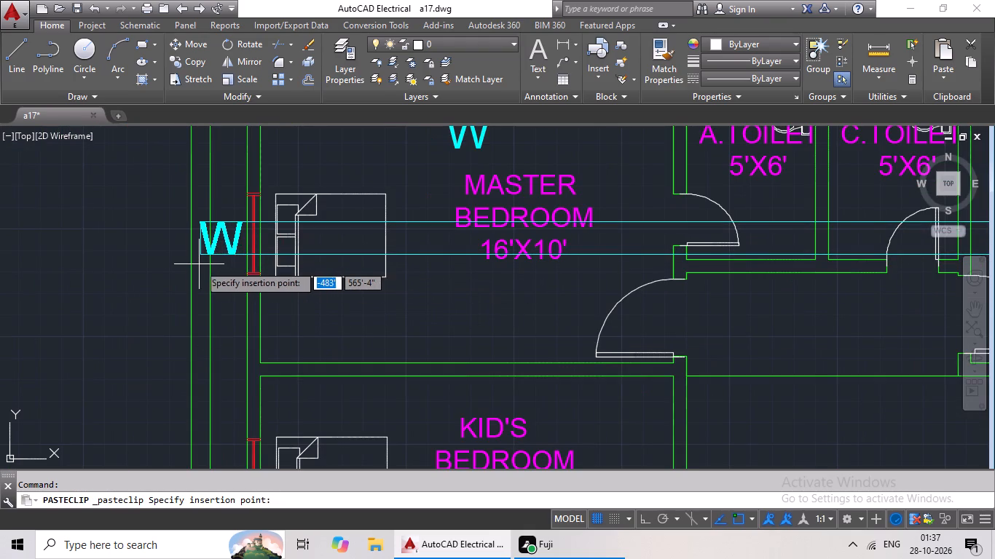
click(193, 264)
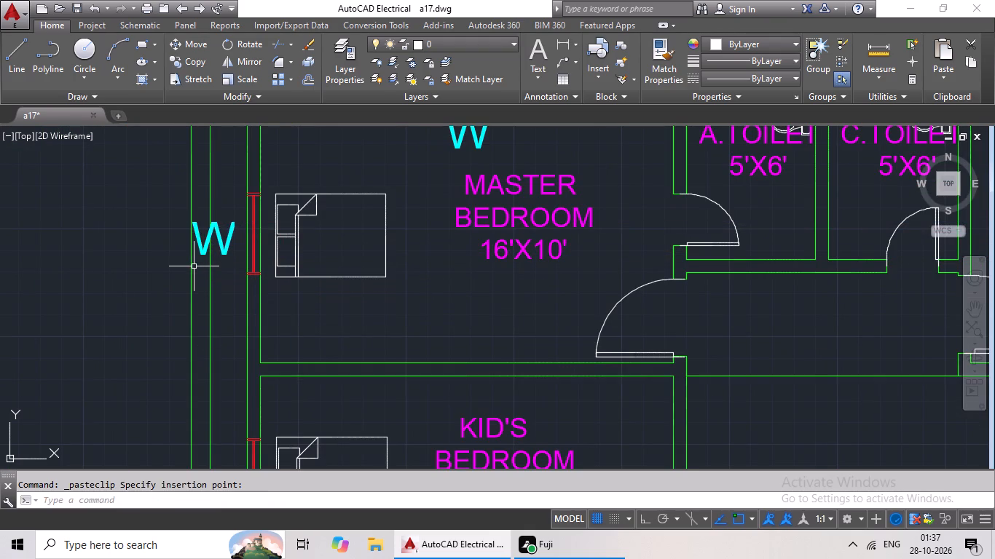
Paste a W label just outside the side-wall window of the 16'X10' kid's bedroom below that master bedroom.
key(ctrl+c)
key(ctrl+v)
middle_drag(238, 282, 276, 136)
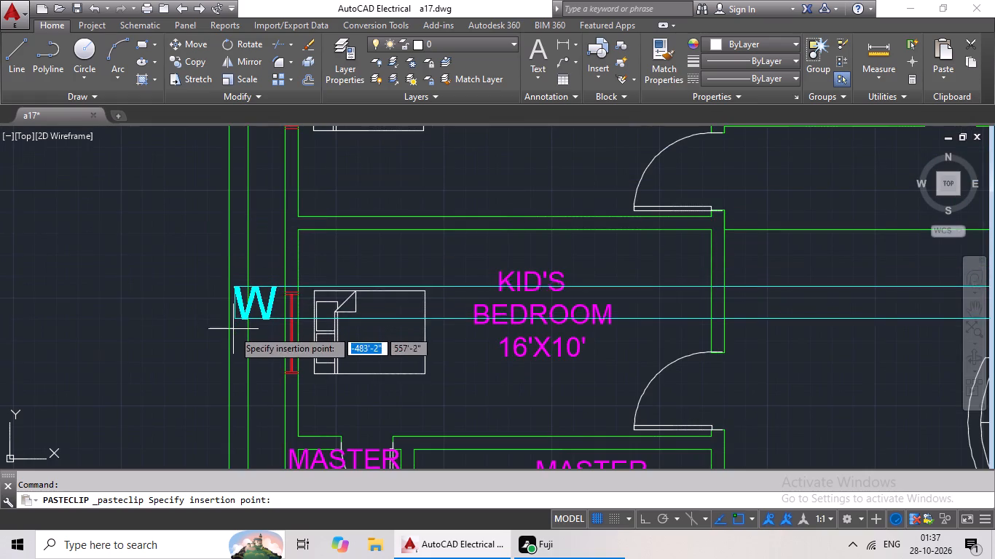
click(229, 365)
Paste a W label in the 29'X8'6" passage, directly above the guest bedroom's window.
scroll(417, 315, down, 3)
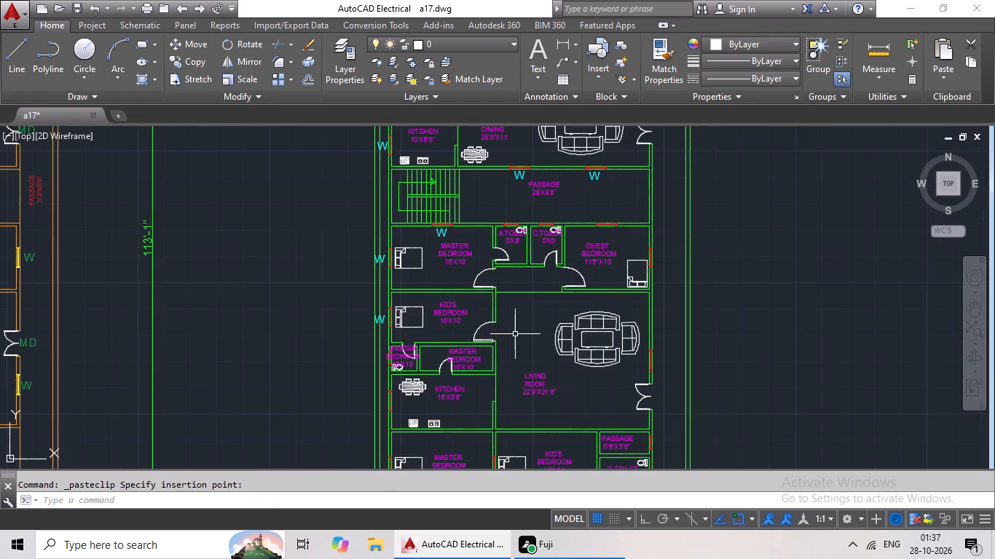
middle_drag(515, 334, 389, 343)
key(ctrl+c)
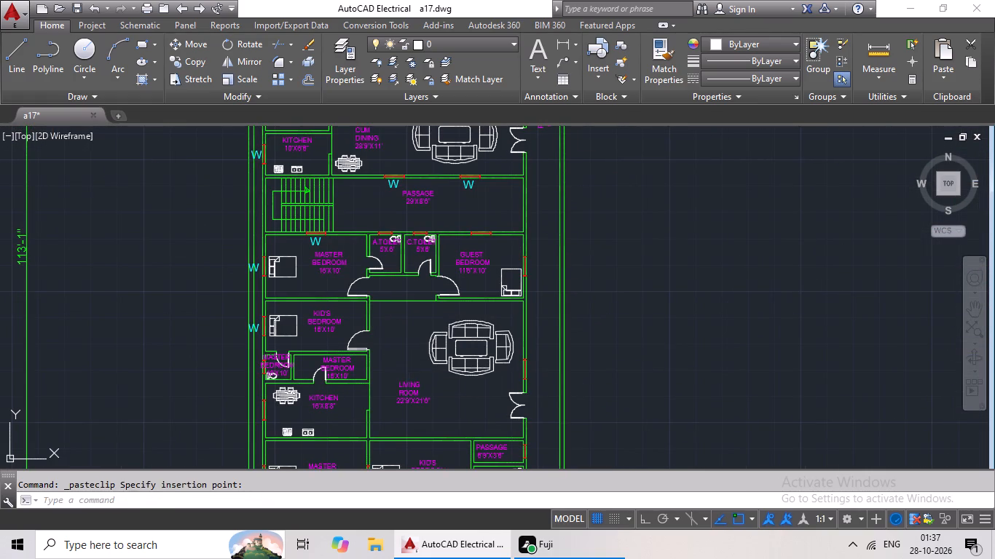
key(ctrl+v)
scroll(473, 215, up, 3)
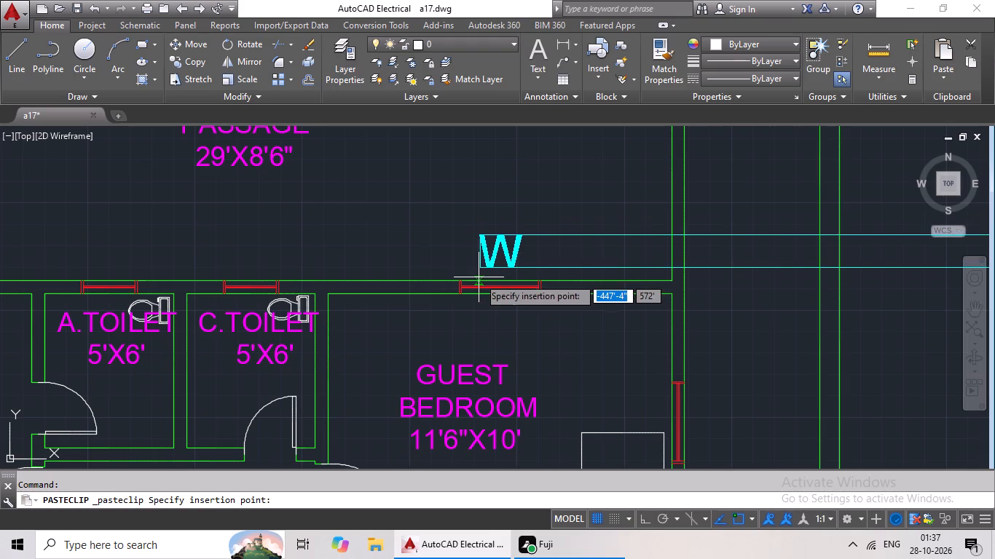
click(479, 277)
Paste a W label just outside the side-wall window next to the bed in the guest bedroom.
key(ctrl+c)
key(ctrl+v)
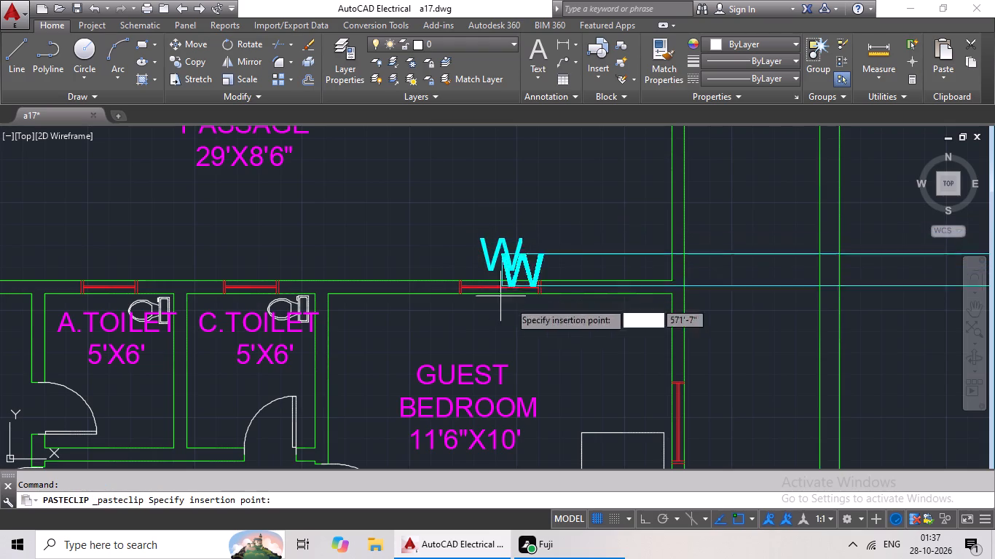
middle_drag(524, 328, 482, 157)
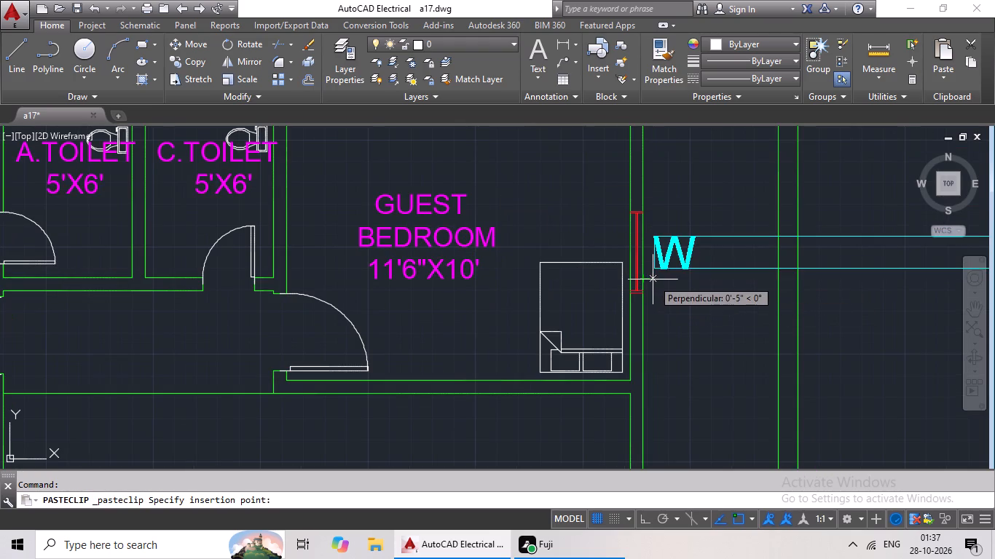
click(653, 280)
Paste a W label just inside the side-wall window of the 16'X8'8" kitchen.
key(ctrl+c)
key(ctrl+v)
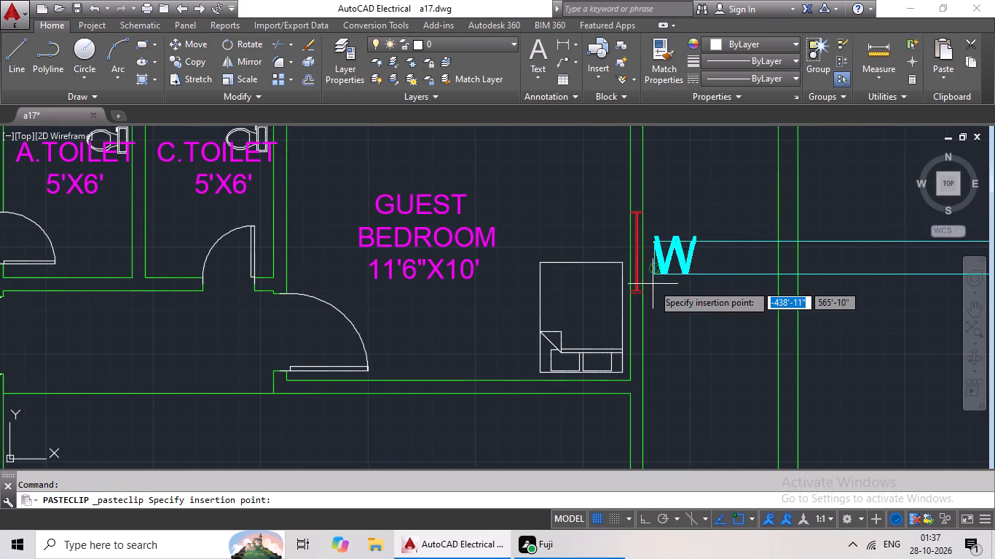
ctrl+scroll(653, 284, down, 3)
middle_drag(621, 315, 634, 299)
middle_drag(601, 319, 594, 255)
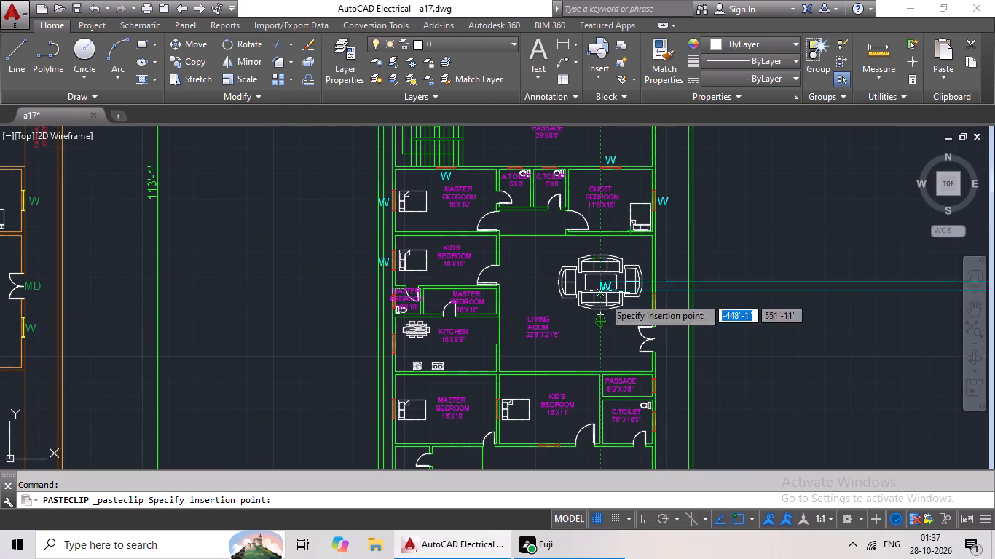
middle_drag(596, 320, 620, 296)
scroll(456, 322, up, 1)
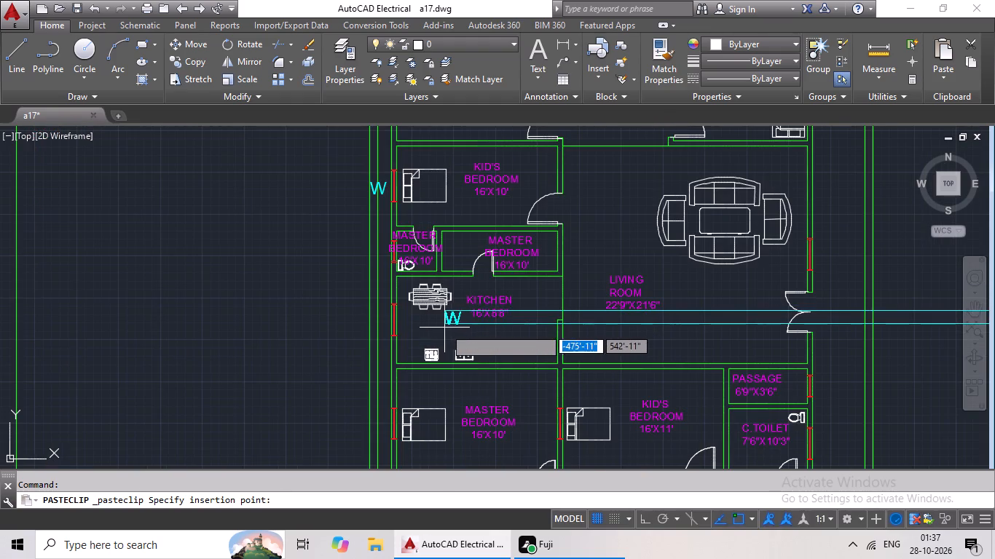
scroll(431, 328, up, 3)
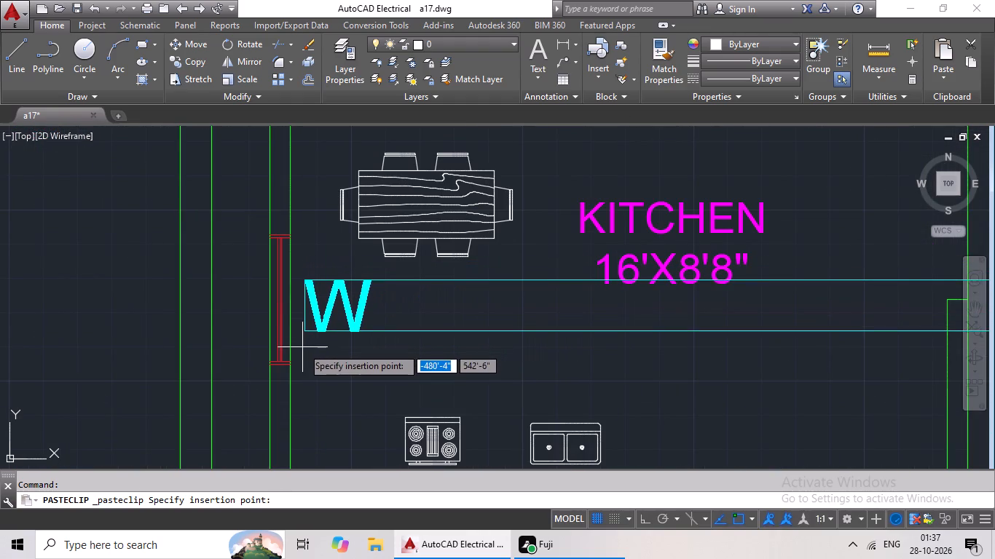
click(302, 348)
Paste a W label just outside the side-wall window of the 16'X10' master bedroom below that kitchen.
key(ctrl+v)
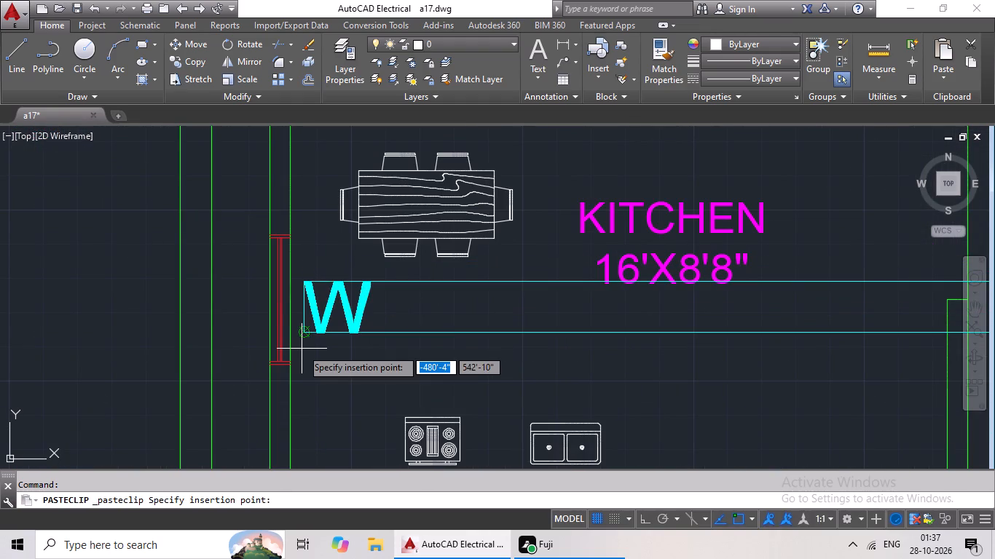
key(ctrl+v)
scroll(308, 360, down, 1)
middle_drag(308, 370, 354, 237)
scroll(378, 339, down, 1)
middle_drag(378, 339, 395, 231)
scroll(335, 326, up, 4)
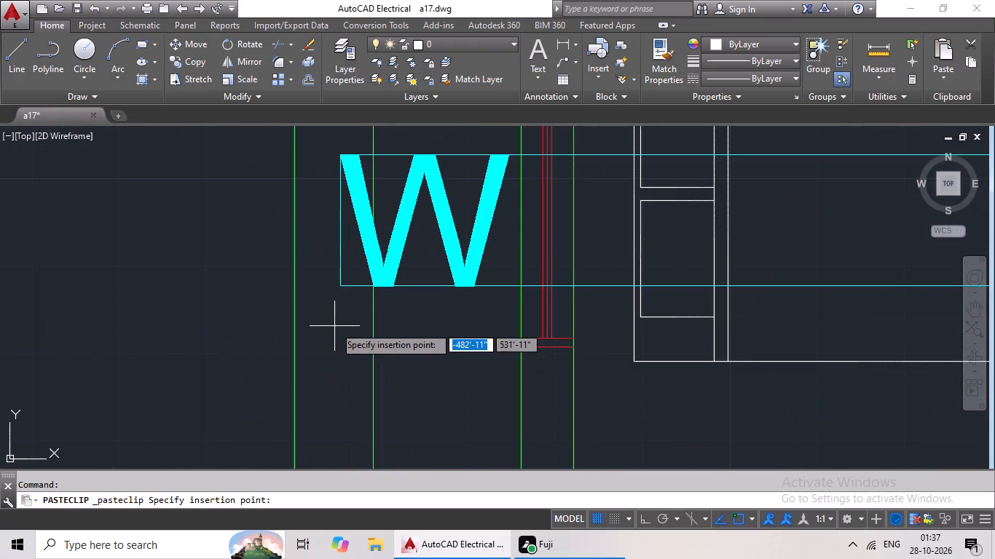
click(334, 326)
Paste a W label inside that master bedroom, beside the window in the wall shared with the 16'X11' kid's bedroom.
key(ctrl+c)
key(ctrl+v)
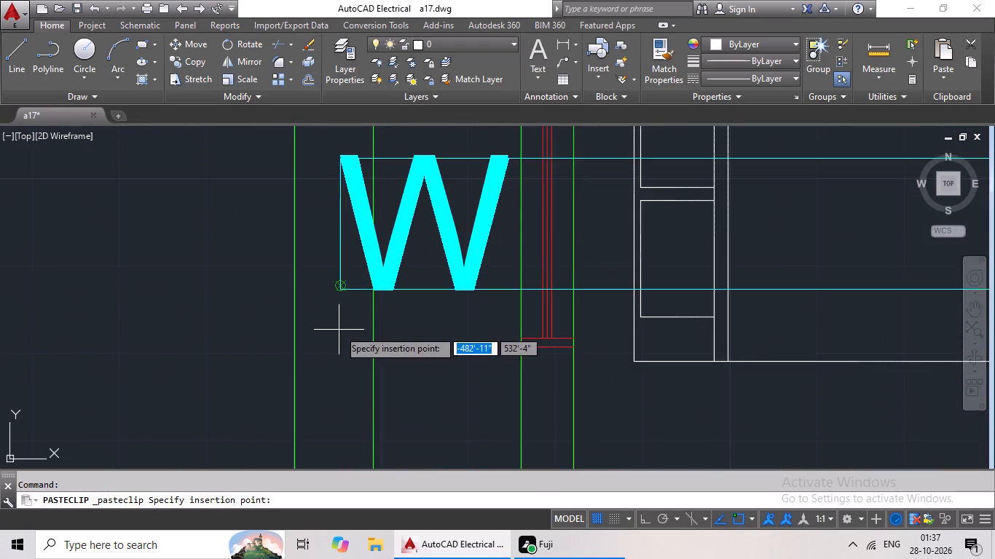
scroll(497, 299, down, 4)
middle_drag(574, 328, 315, 234)
middle_drag(429, 248, 399, 293)
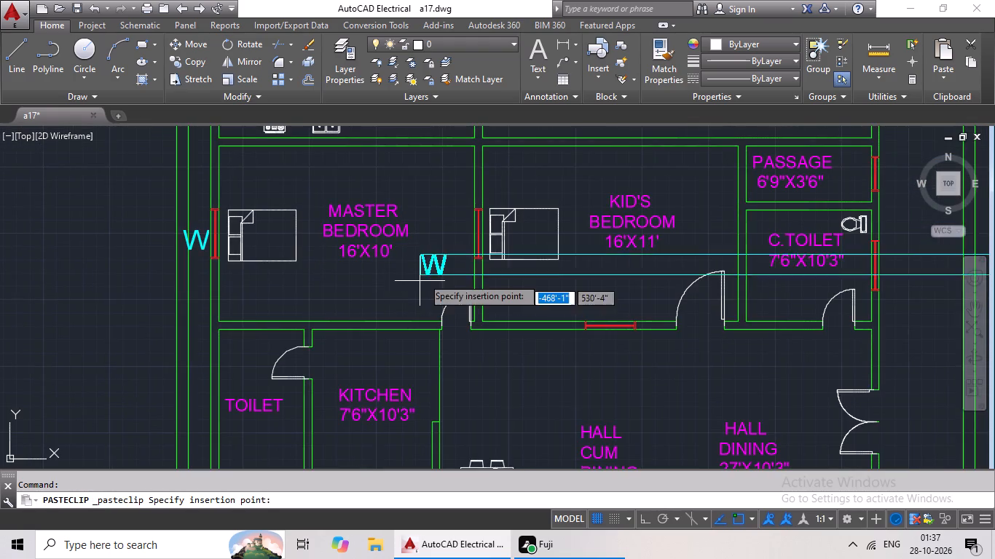
scroll(426, 269, up, 1)
click(452, 237)
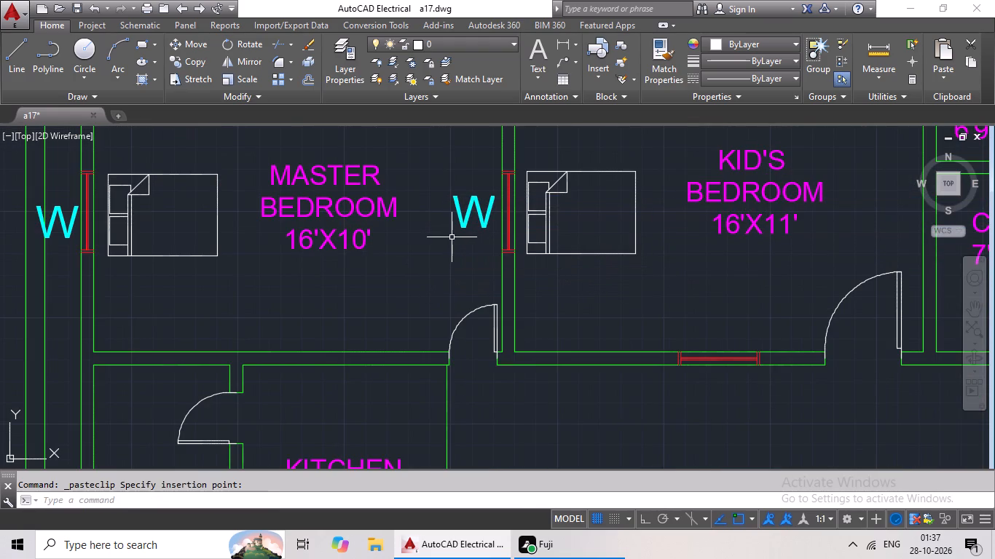
Paste a W label directly below the bottom-wall window of the 7'6"X10'3" kitchen.
key(ctrl+c)
key(ctrl+v)
scroll(466, 231, down, 2)
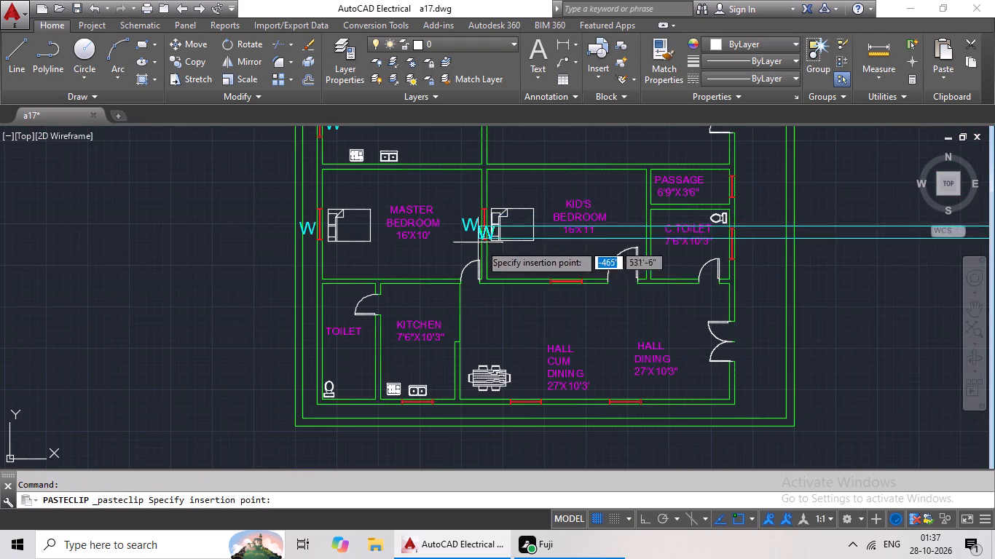
middle_drag(495, 251, 411, 255)
middle_drag(519, 277, 391, 277)
middle_drag(420, 316, 462, 260)
scroll(248, 370, up, 5)
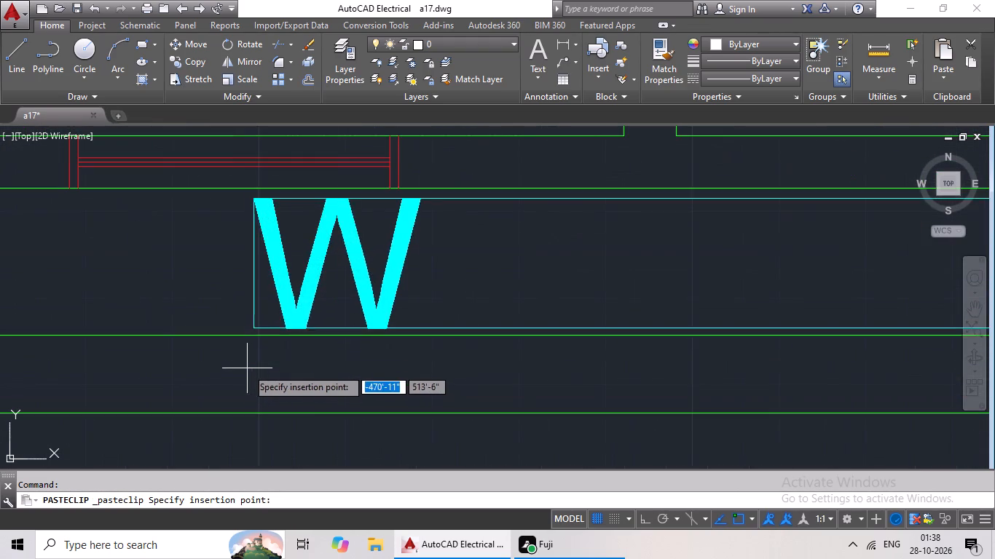
click(125, 367)
Paste a W label directly below the hall's bottom-wall window nearest the dining table.
key(ctrl+c)
key(ctrl+v)
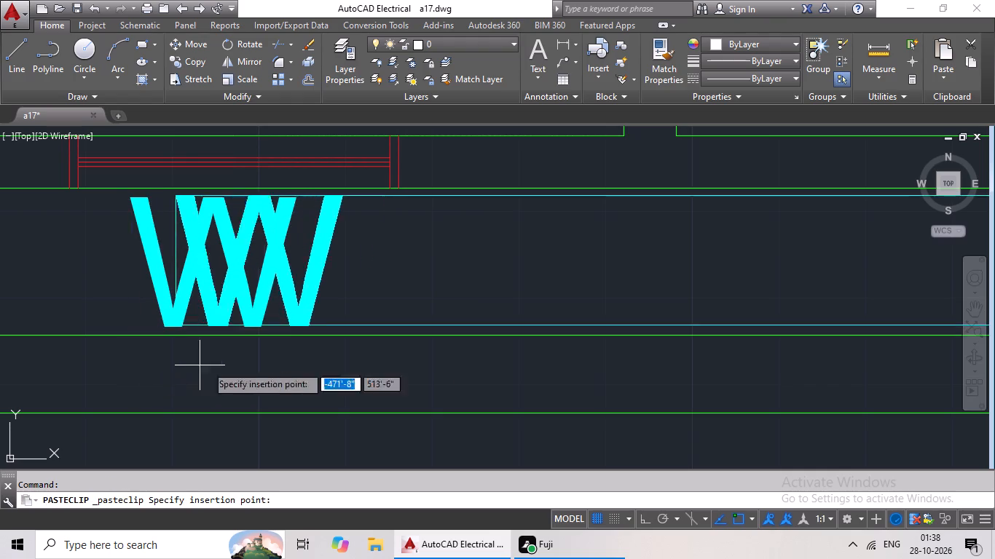
scroll(273, 354, down, 4)
middle_drag(381, 341, 232, 317)
scroll(315, 312, up, 4)
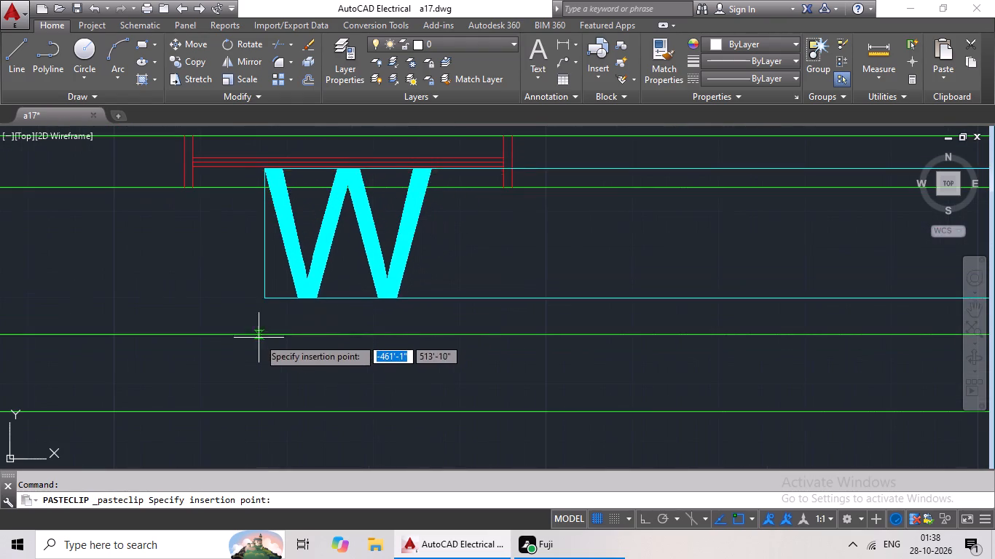
click(248, 365)
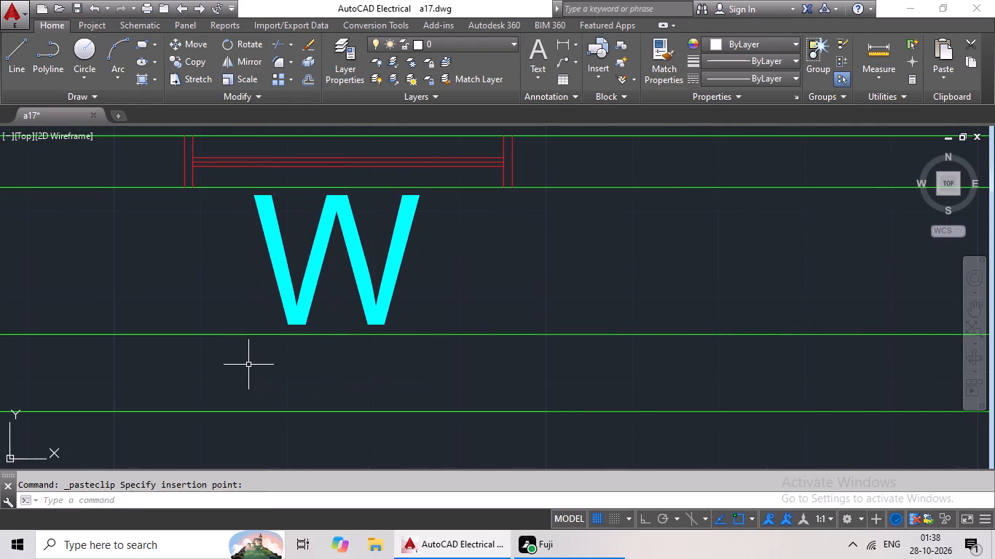
Paste a W label directly below the hall's other bottom-wall window.
key(ctrl+c)
key(ctrl+v)
scroll(355, 342, down, 1)
middle_drag(428, 348, 135, 354)
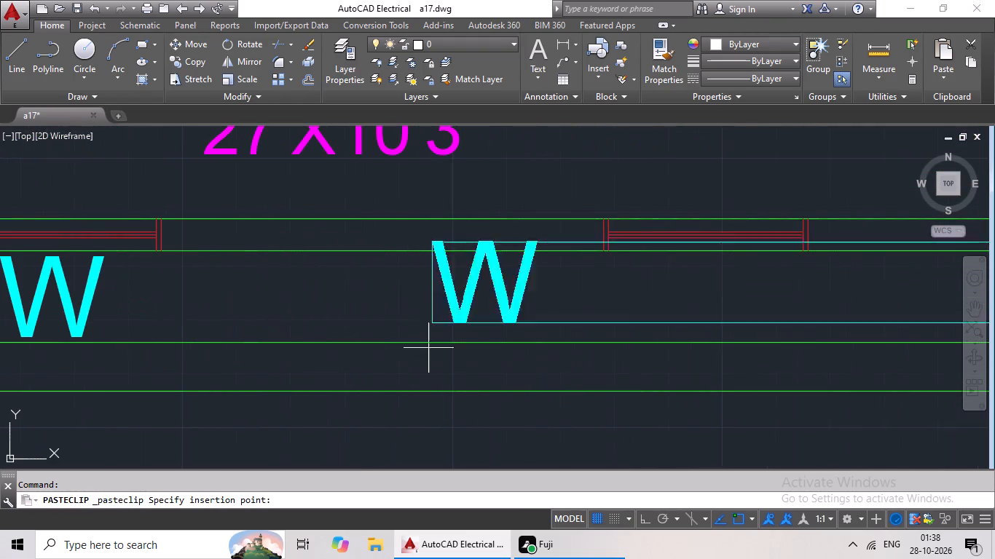
click(634, 366)
Paste a W label in the hall, directly below the bottom-wall window of the 16'X11' kid's bedroom.
scroll(618, 343, down, 3)
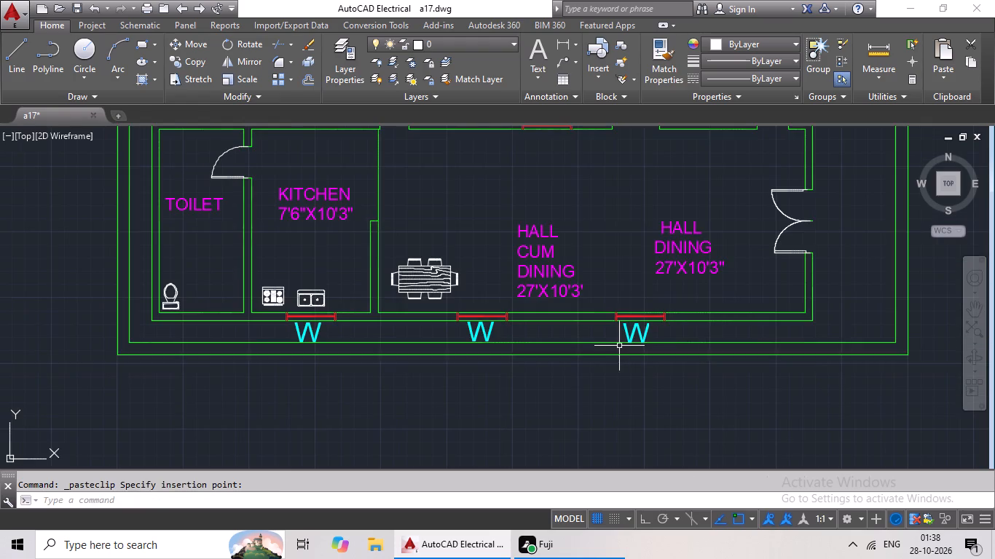
scroll(628, 286, down, 2)
middle_drag(621, 275, 538, 354)
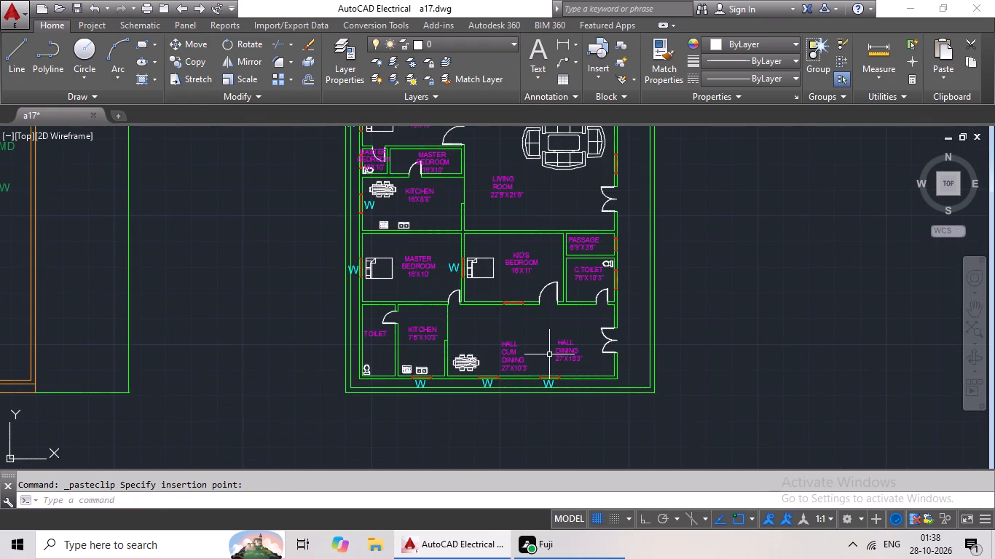
key(ctrl+c)
key(ctrl+v)
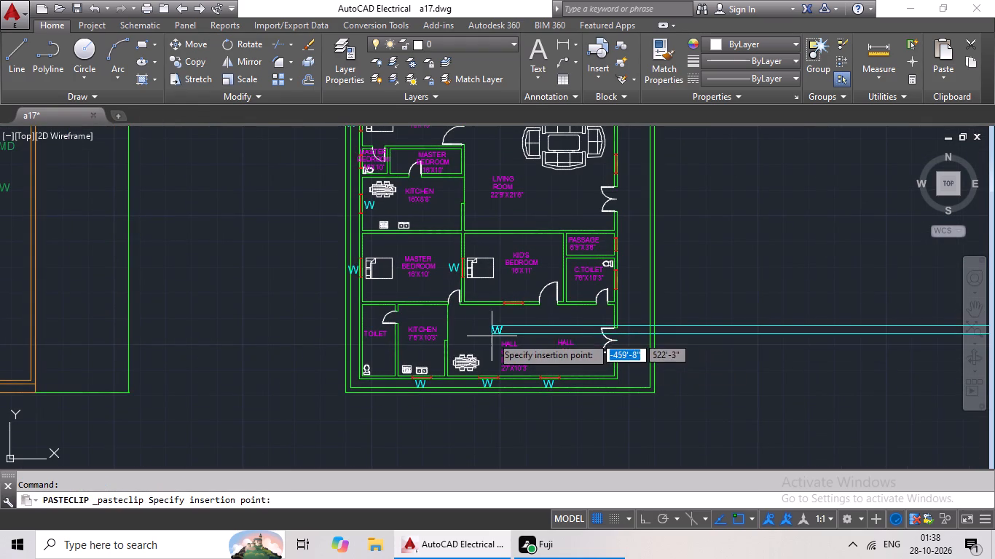
scroll(493, 333, up, 2)
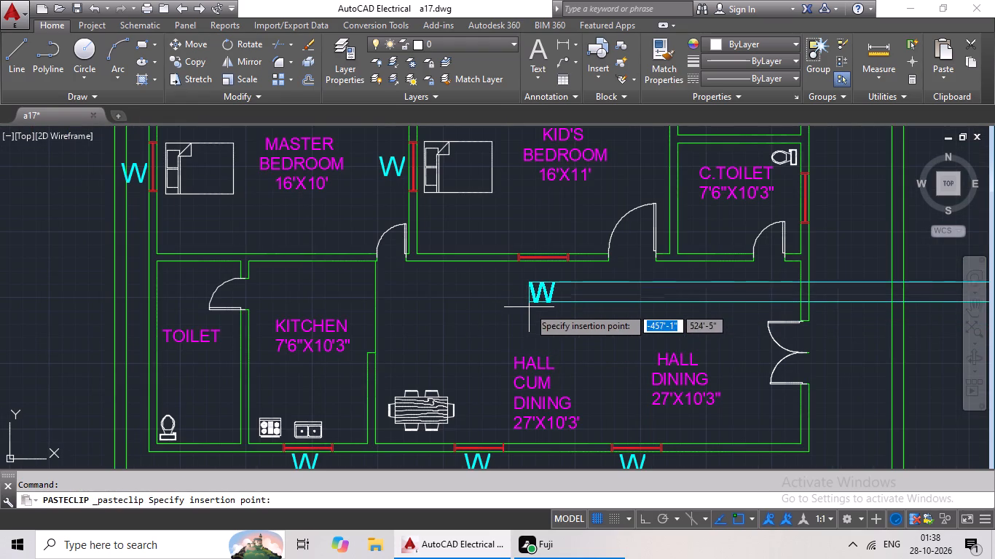
click(534, 298)
Change the text of the spare W label standing outside the floor plan to V.
scroll(627, 313, down, 2)
middle_drag(626, 312, 514, 367)
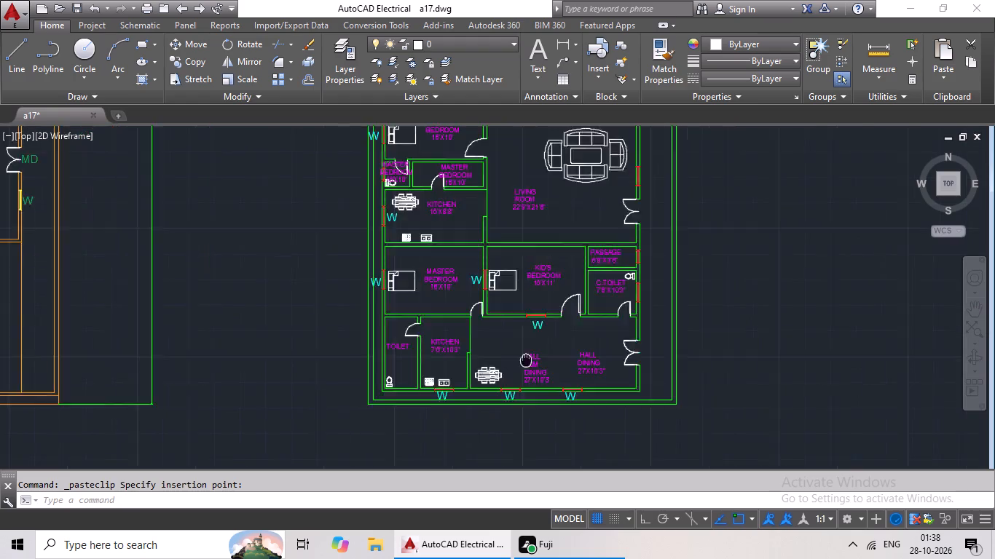
middle_drag(514, 367, 470, 395)
middle_drag(508, 313, 448, 365)
middle_drag(502, 307, 454, 400)
middle_drag(505, 311, 492, 464)
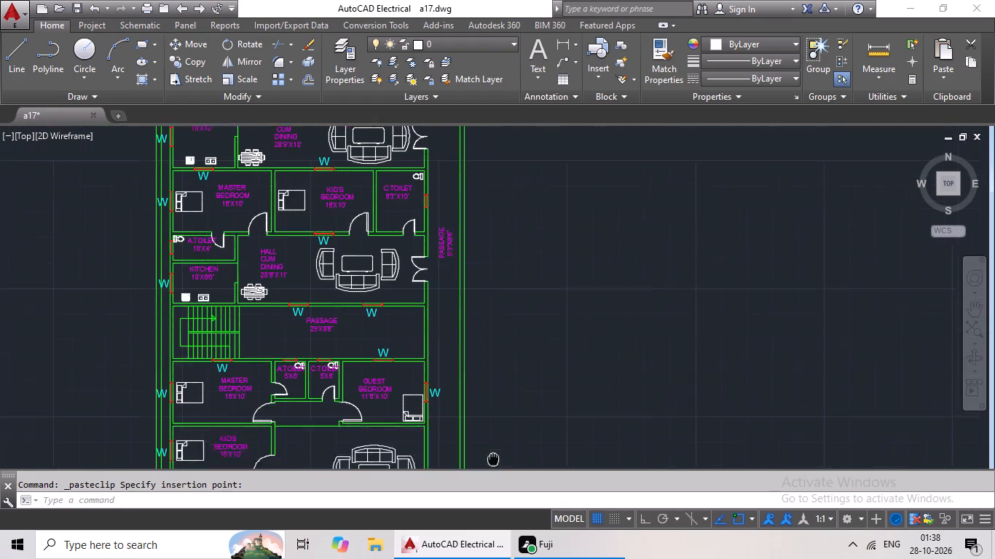
middle_drag(492, 464, 492, 468)
scroll(561, 320, down, 1)
middle_drag(563, 313, 498, 389)
scroll(524, 270, up, 4)
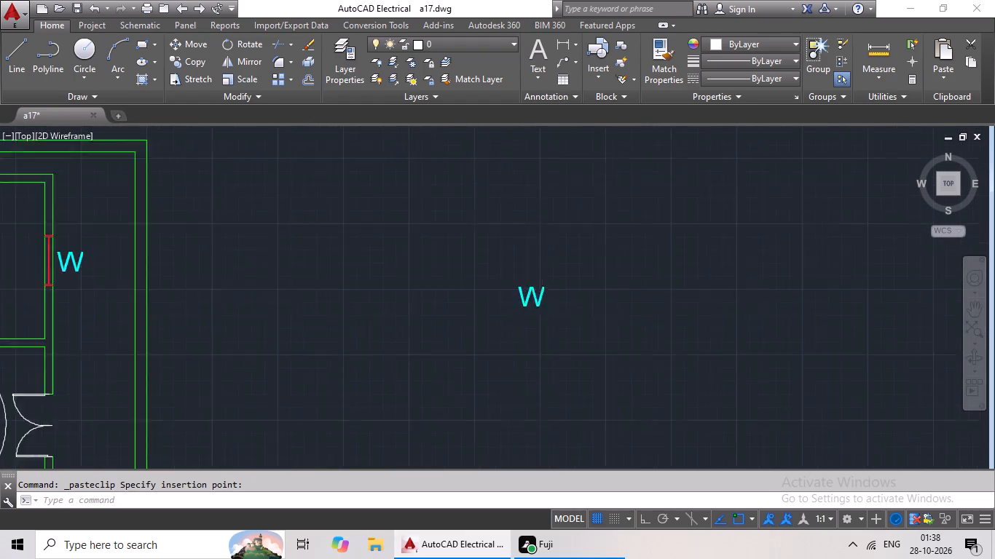
double_click(532, 306)
click(585, 318)
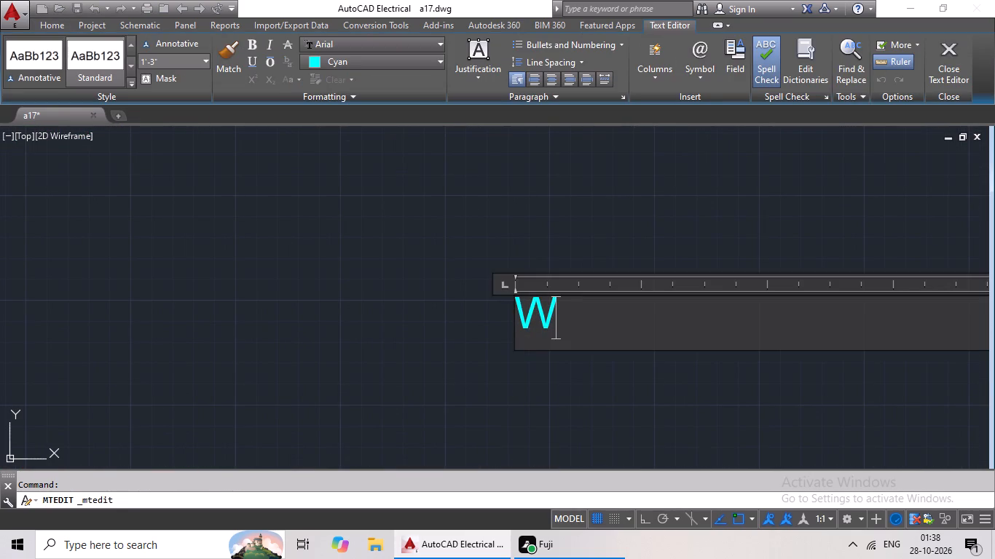
key(BackSpace)
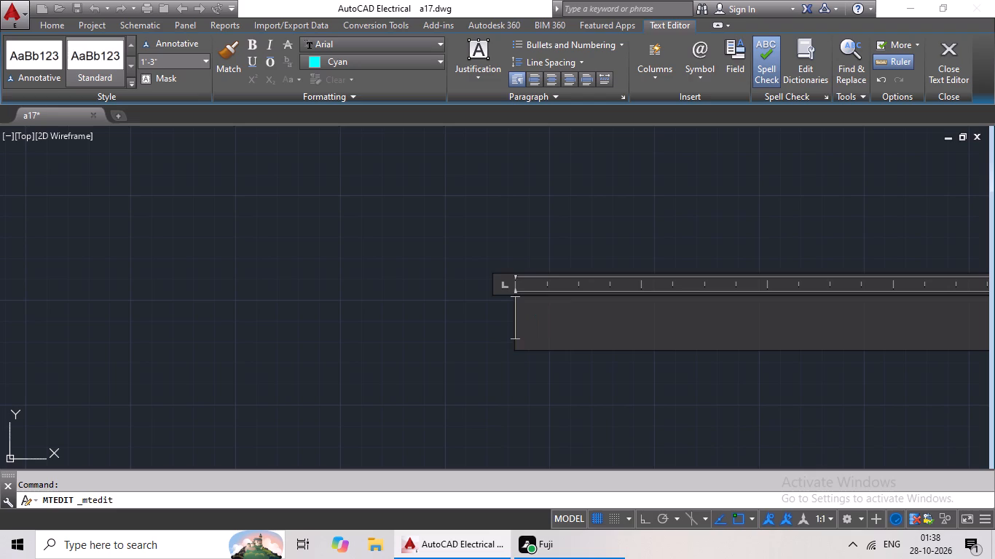
key(shift+v)
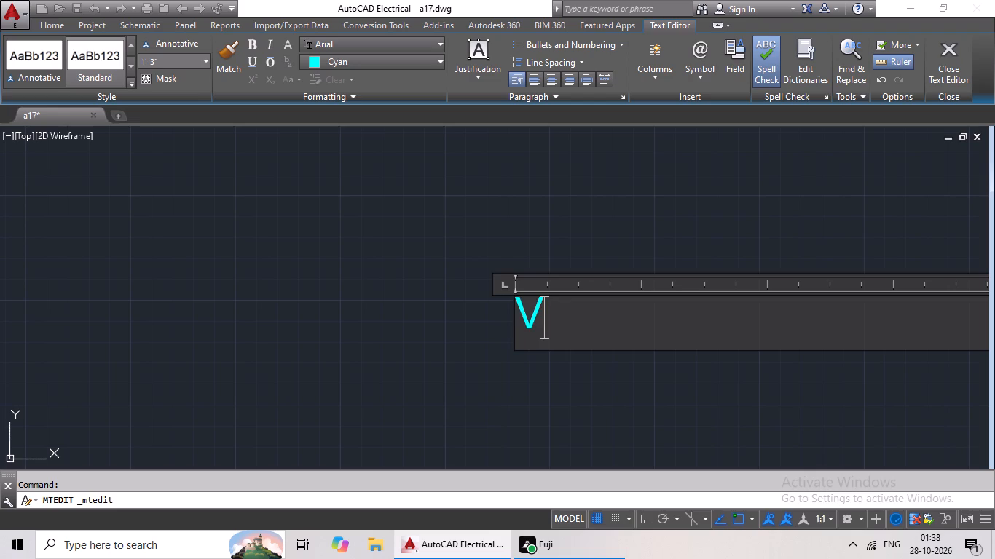
click(424, 328)
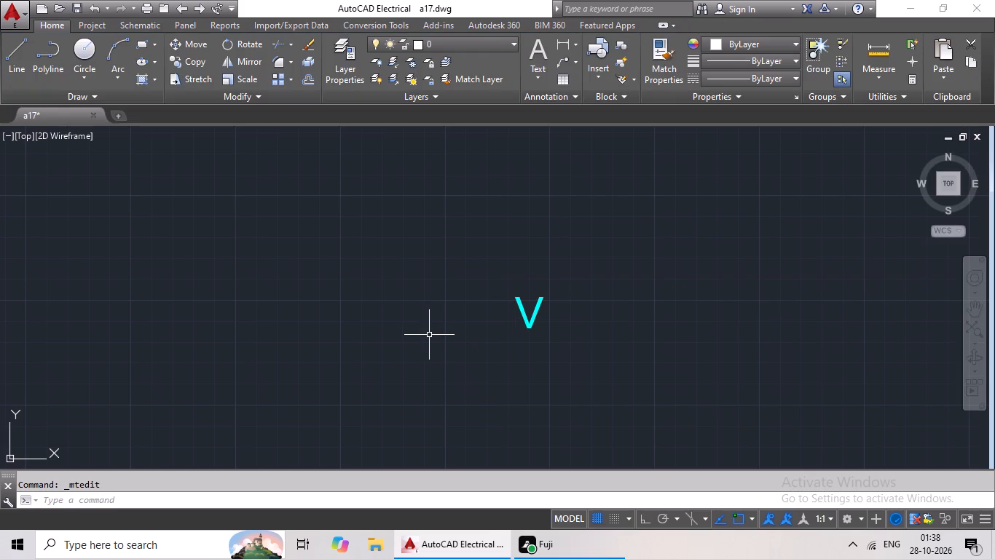
Copy the spare V label and paste it directly above the window of the top 5'X6' C.TOILET.
click(537, 314)
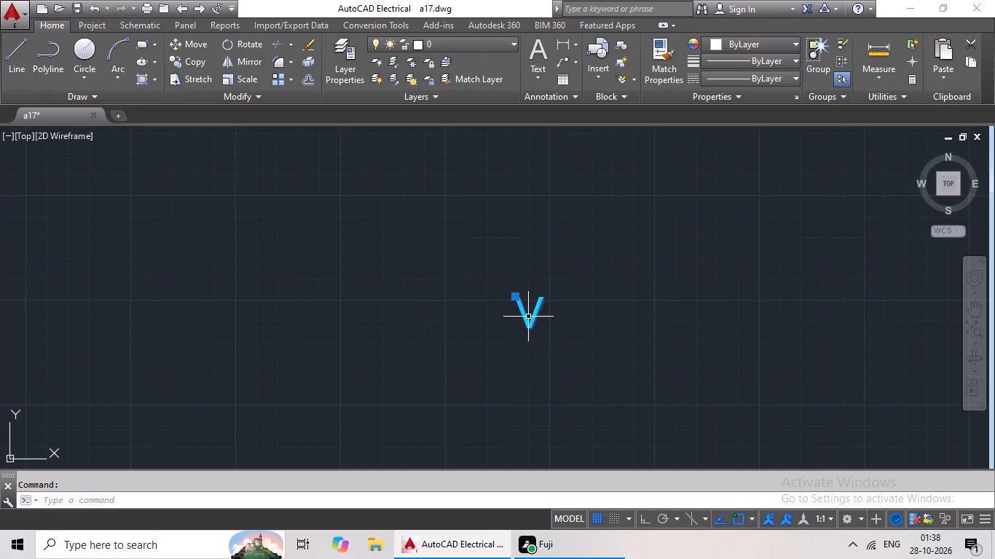
key(ctrl+c)
key(ctrl+v)
scroll(513, 324, down, 2)
middle_drag(436, 347, 579, 335)
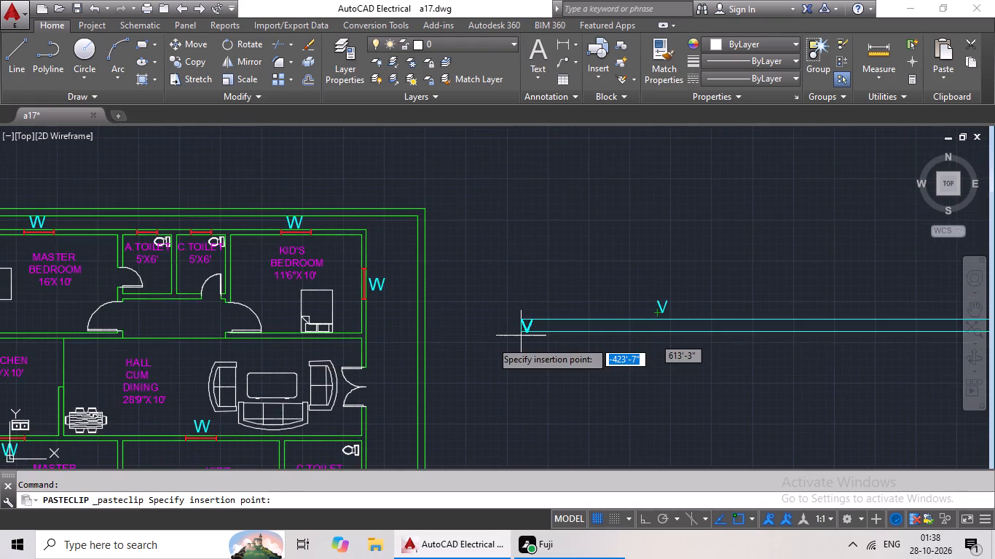
middle_drag(481, 346, 605, 327)
middle_drag(235, 262, 347, 344)
scroll(438, 288, up, 4)
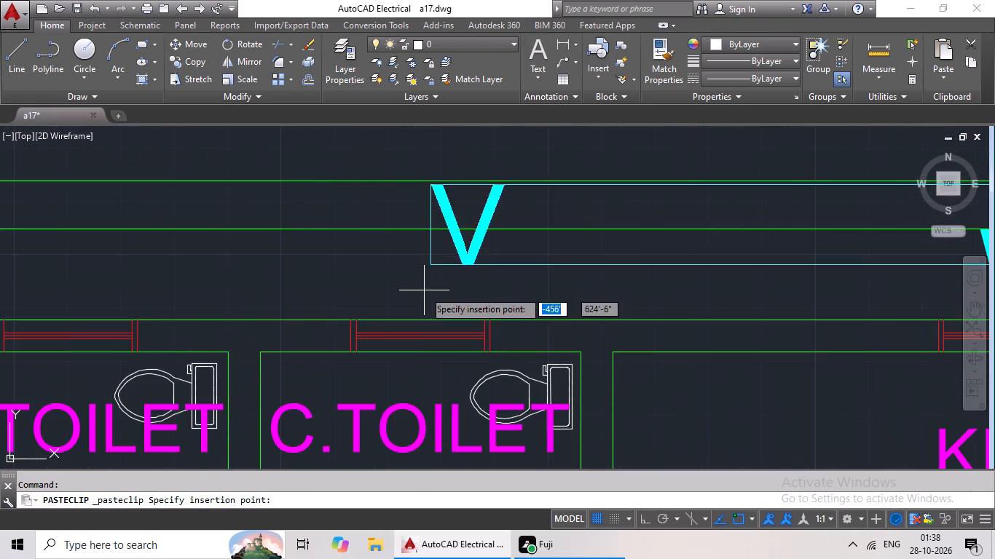
click(374, 331)
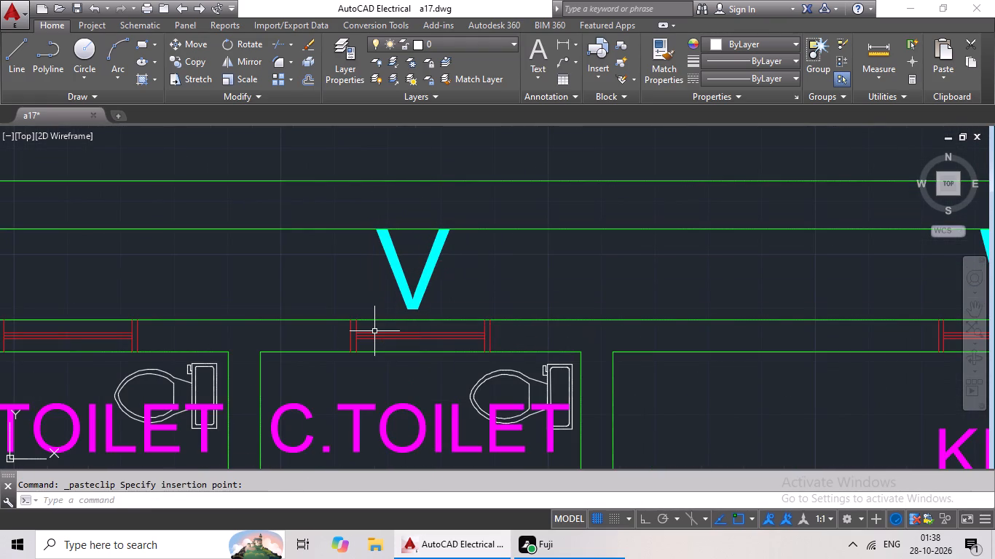
Paste a V label directly above the window of the adjoining 5'X6' A.TOILET.
key(ctrl+c)
key(ctrl+v)
middle_drag(135, 338, 410, 330)
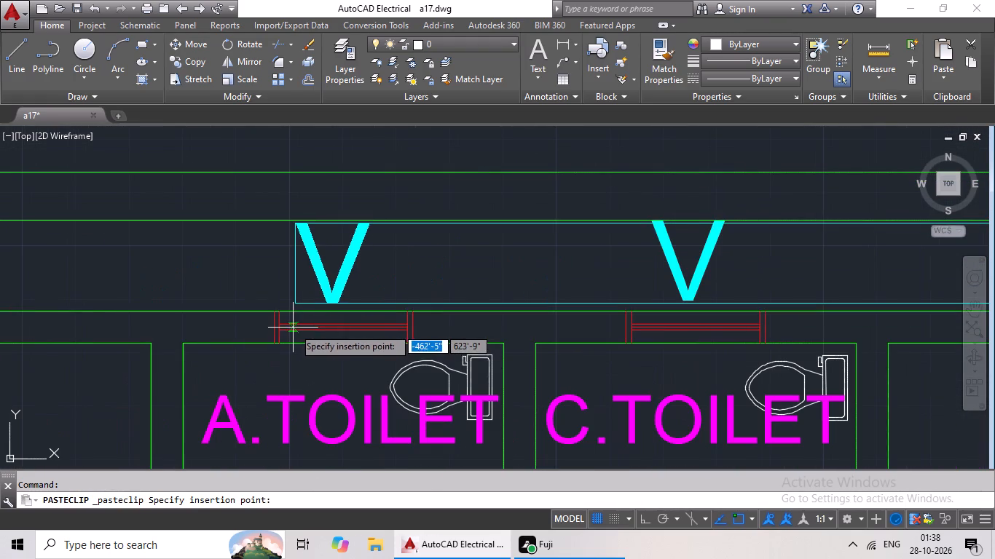
click(299, 324)
Paste a V label in the side passage, directly right of the window of the 6'3"X10' C.TOILET.
key(ctrl+c)
key(ctrl+v)
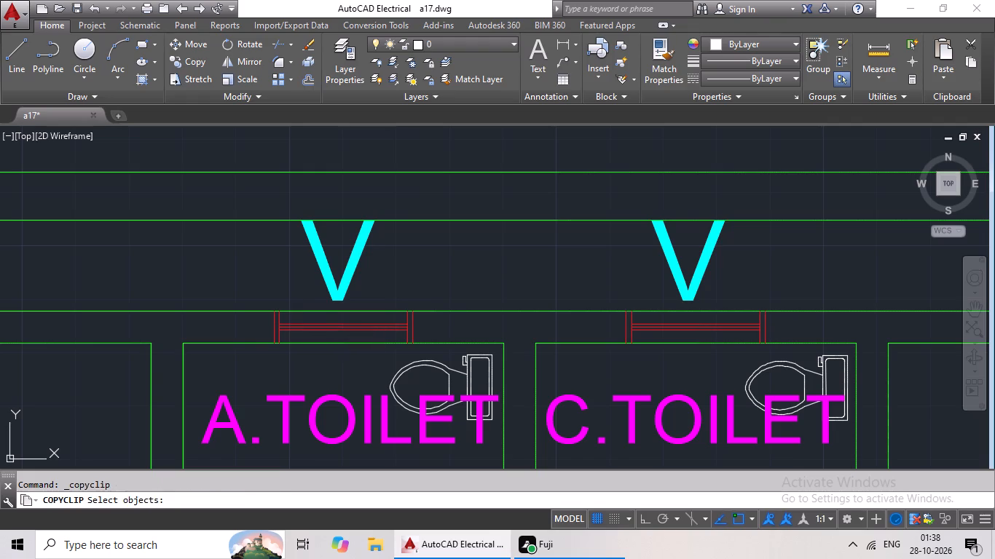
middle_drag(299, 352, 389, 269)
scroll(337, 327, down, 2)
middle_drag(307, 360, 457, 255)
middle_drag(298, 329, 411, 265)
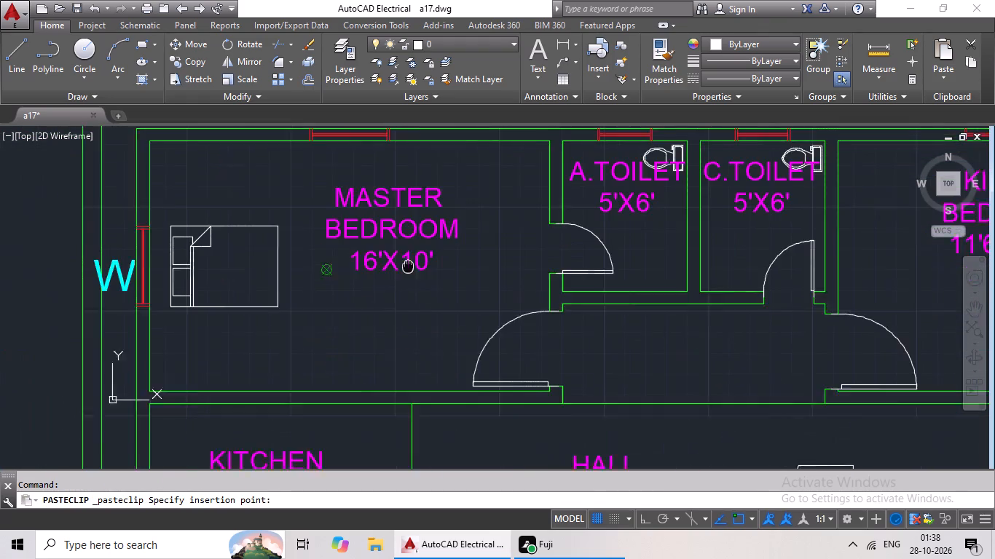
scroll(354, 347, down, 1)
middle_drag(353, 346, 388, 222)
middle_drag(354, 338, 370, 262)
scroll(419, 289, down, 1)
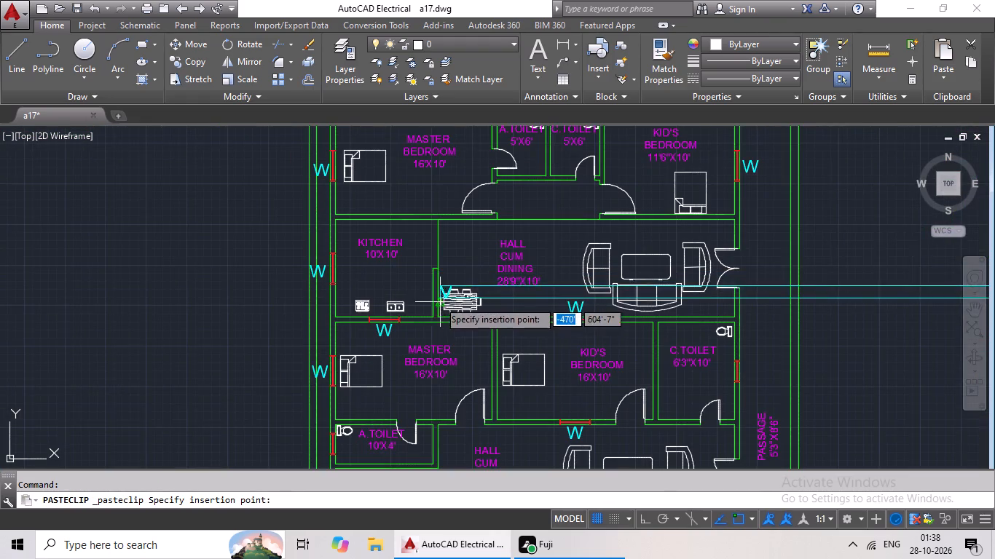
middle_drag(438, 301, 388, 269)
middle_drag(457, 283, 285, 354)
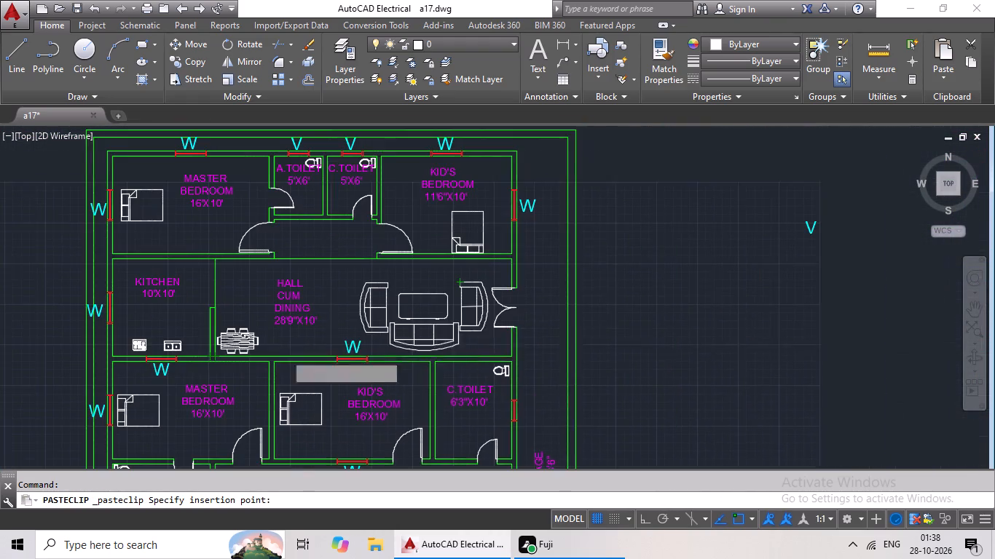
middle_drag(323, 312, 307, 357)
middle_drag(340, 279, 361, 222)
middle_drag(367, 341, 401, 254)
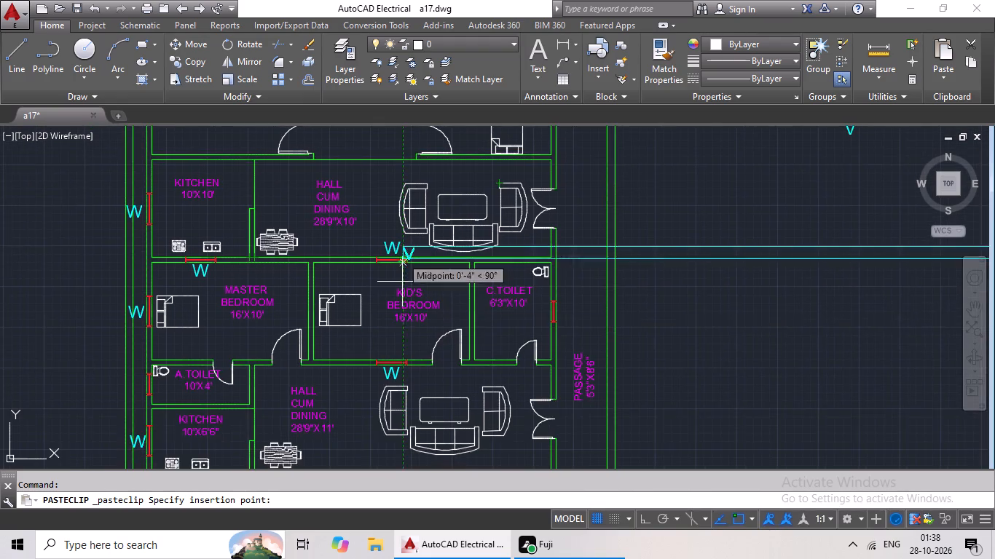
middle_drag(398, 325, 435, 226)
scroll(605, 218, up, 2)
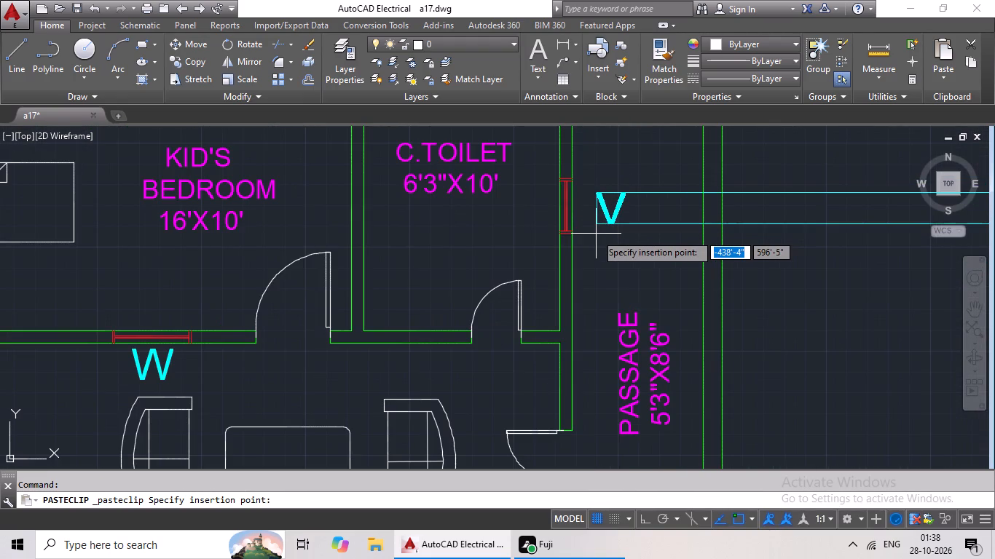
click(583, 234)
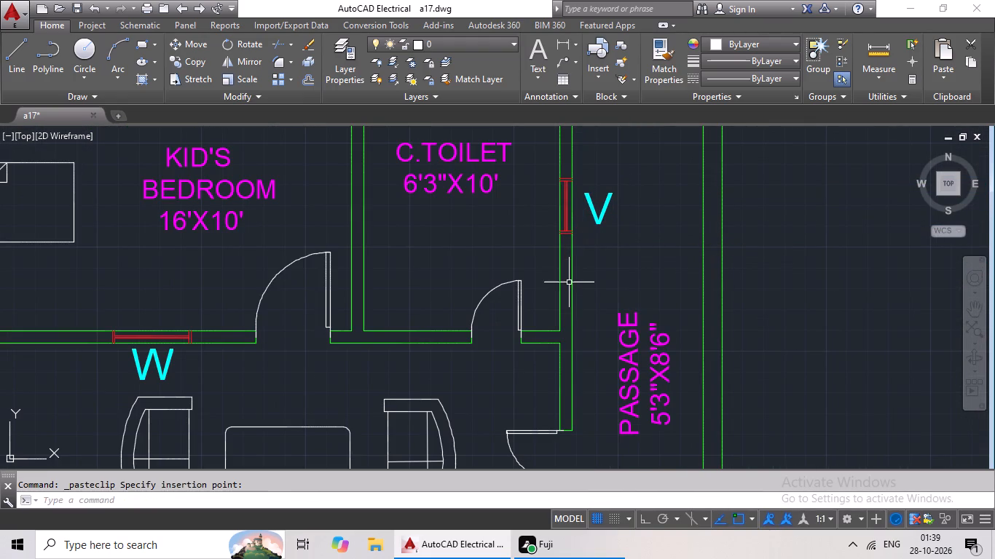
Paste a V label outside the left wall, directly beside the window of the 10'X4' A.TOILET.
key(ctrl+c)
key(ctrl+v)
middle_drag(475, 230, 491, 199)
scroll(491, 199, down, 1)
scroll(446, 282, down, 1)
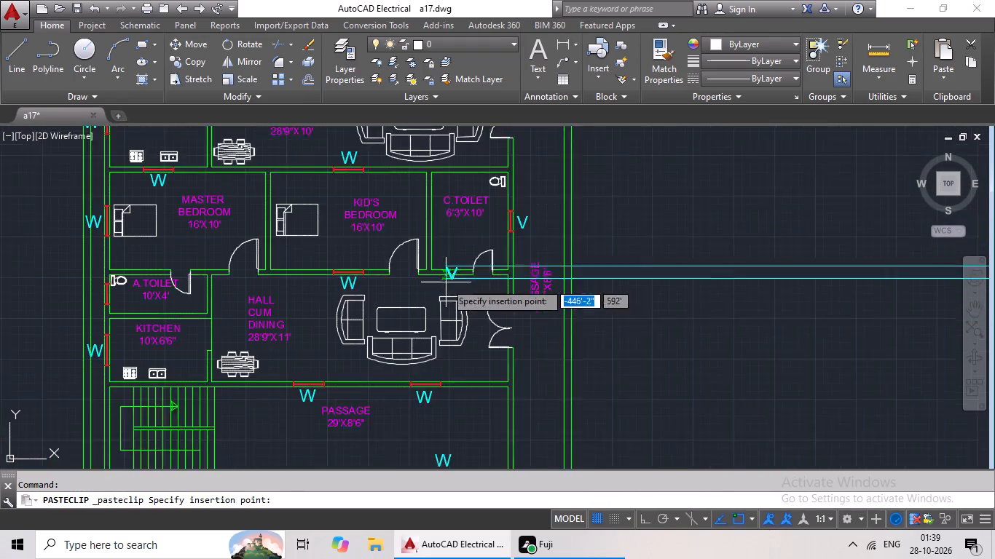
middle_drag(451, 270, 507, 199)
middle_drag(404, 267, 456, 223)
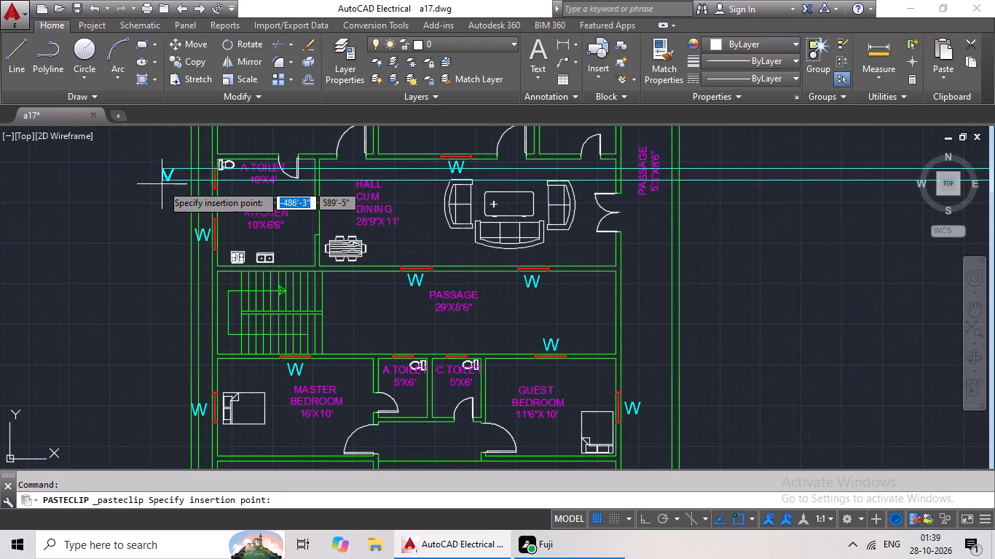
scroll(206, 185, up, 4)
middle_drag(206, 184, 216, 265)
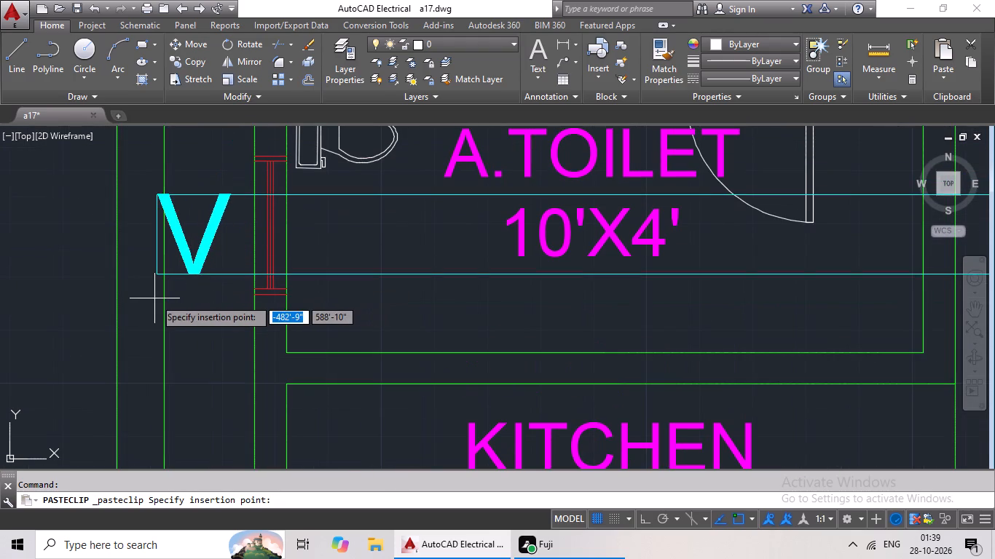
click(167, 295)
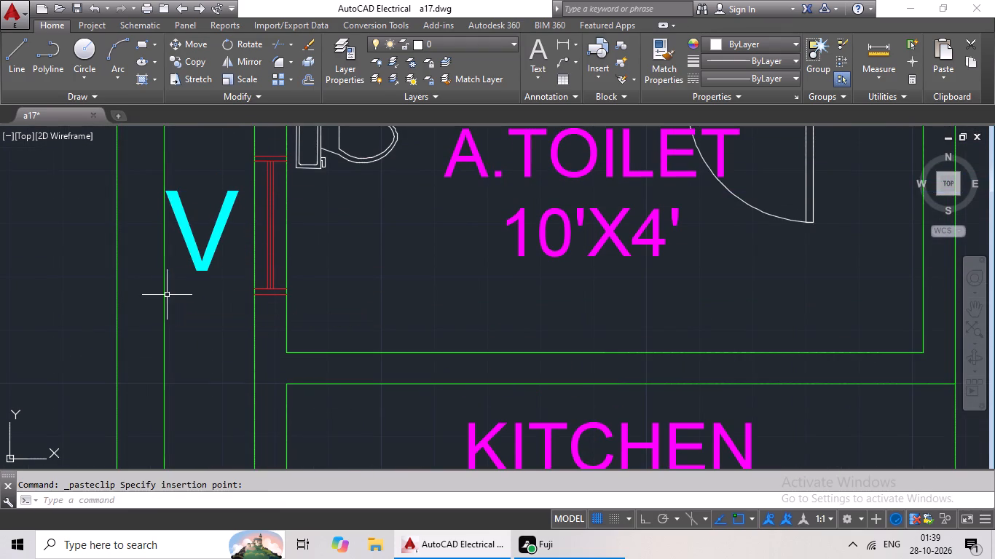
Paste a V label in the 29'X8'6" passage, directly above the window of the 5'X6' A.TOILET.
key(ctrl+c)
key(ctrl+v)
ctrl+scroll(269, 320, down, 2)
middle_drag(298, 346, 302, 221)
scroll(334, 255, down, 2)
middle_drag(441, 324, 384, 229)
scroll(441, 304, up, 4)
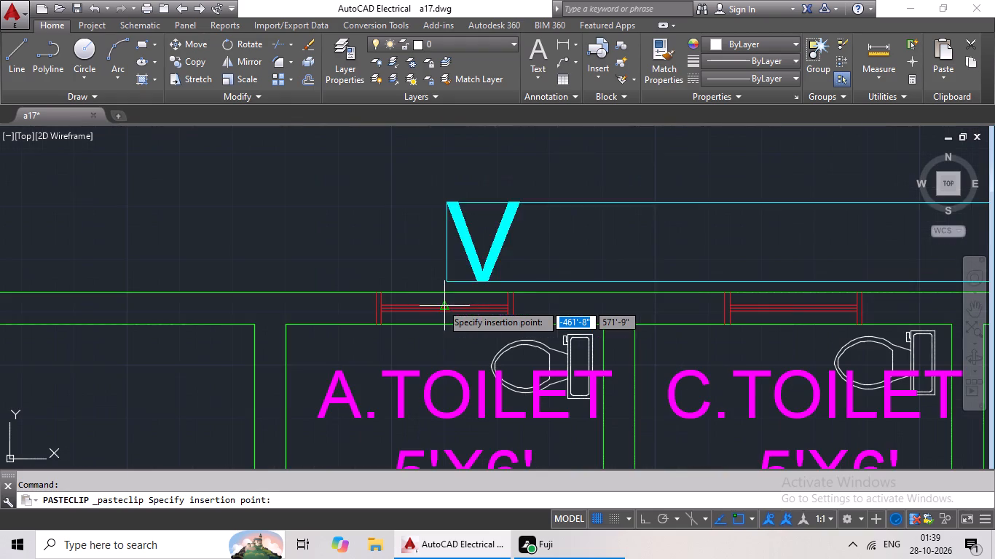
click(403, 306)
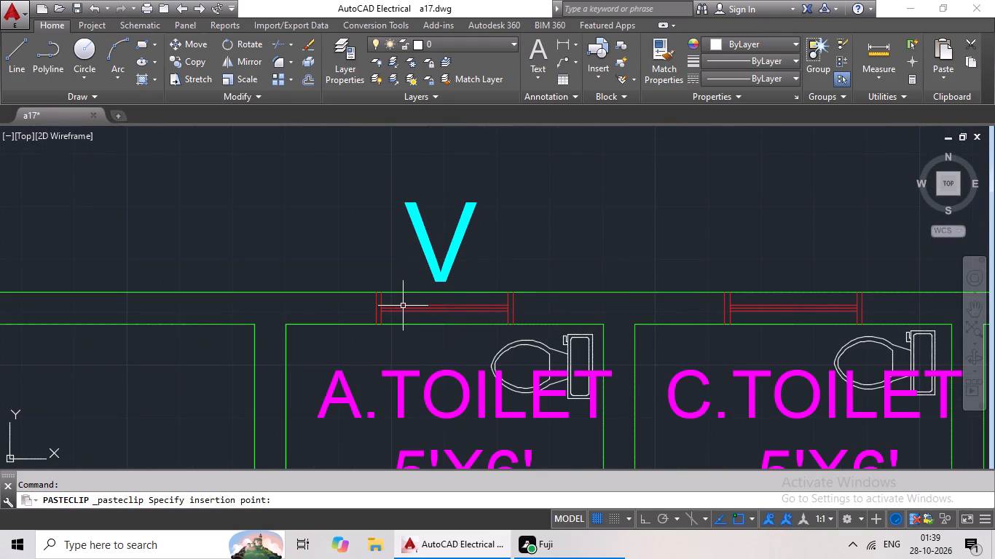
Paste a V label directly above the window of the 5'X6' C.TOILET beside the guest bedroom.
key(ctrl+c)
key(ctrl+v)
scroll(425, 304, down, 1)
middle_drag(442, 327, 313, 337)
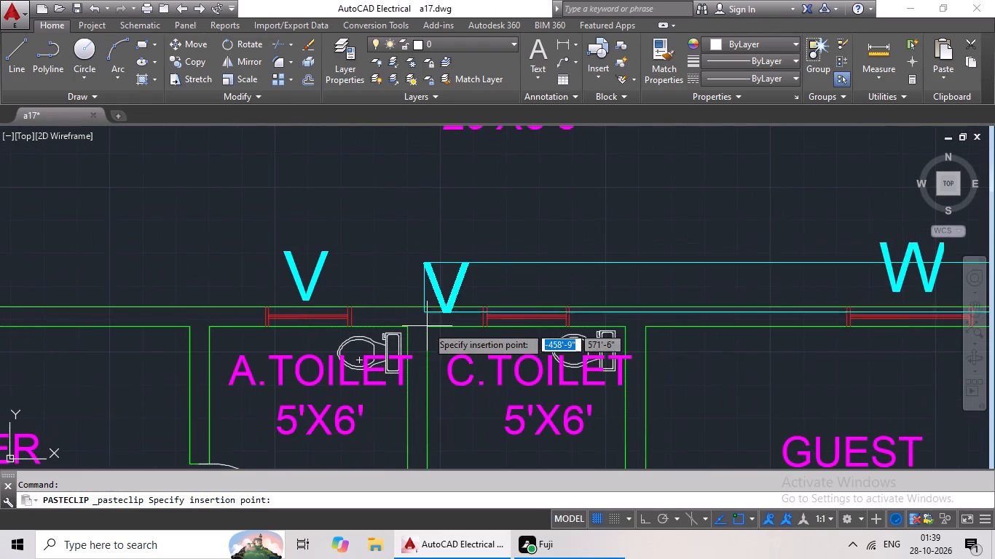
click(499, 312)
Paste a V label outside the left wall, beside the window of the small toilet above the 16'X8'8" kitchen.
key(ctrl+c)
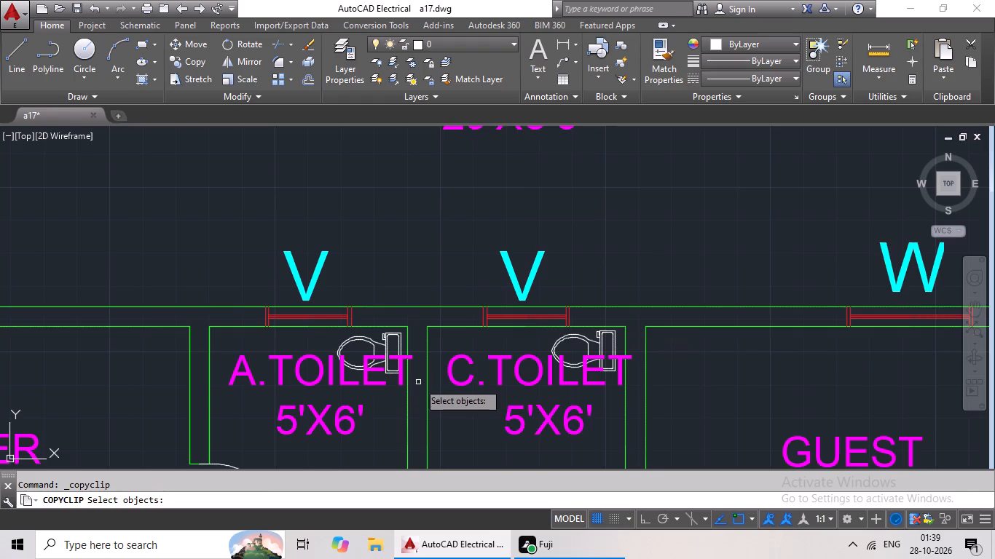
key(ctrl+v)
scroll(422, 374, down, 3)
middle_drag(413, 376, 435, 260)
middle_drag(452, 338, 438, 274)
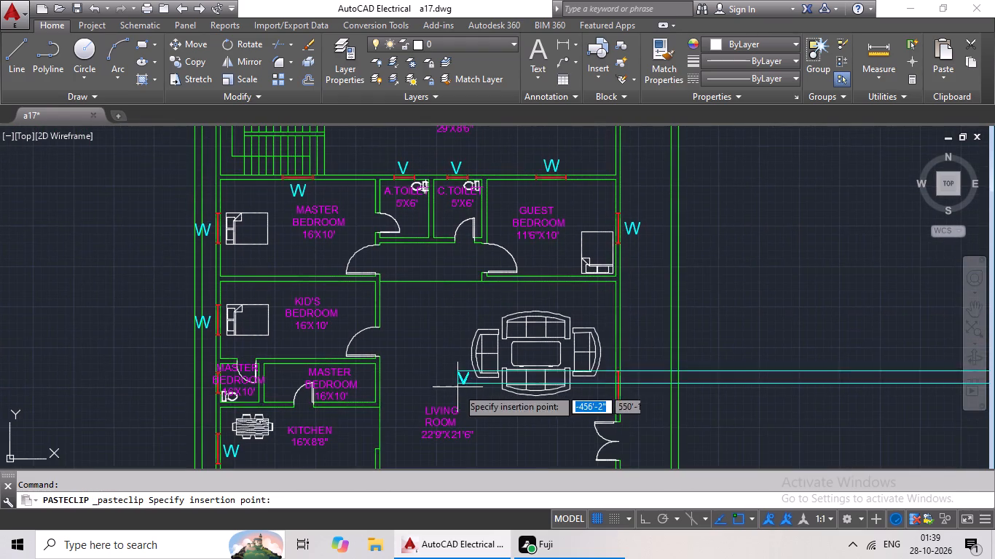
middle_drag(459, 365, 473, 303)
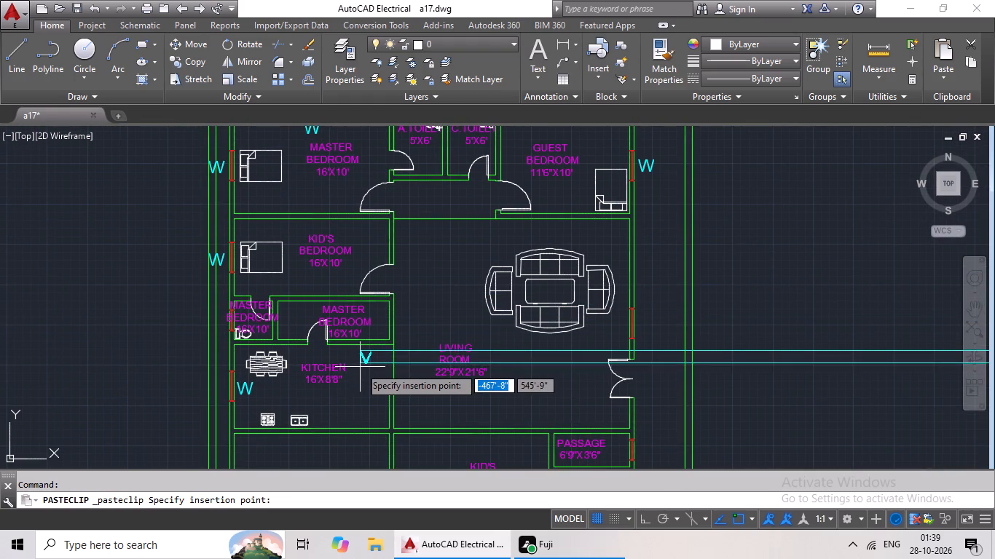
scroll(329, 372, up, 2)
middle_drag(350, 366, 379, 298)
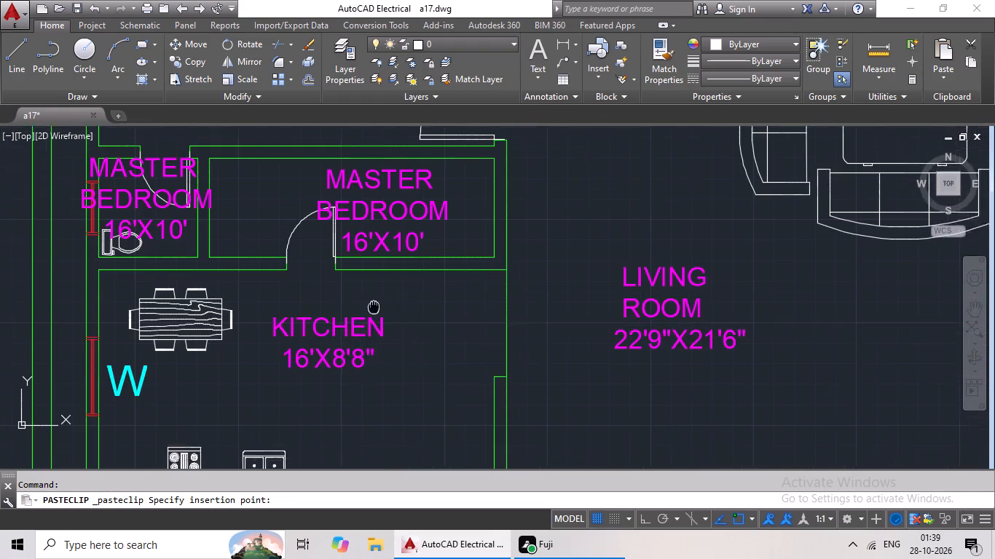
middle_drag(379, 298, 396, 277)
middle_drag(195, 315, 468, 388)
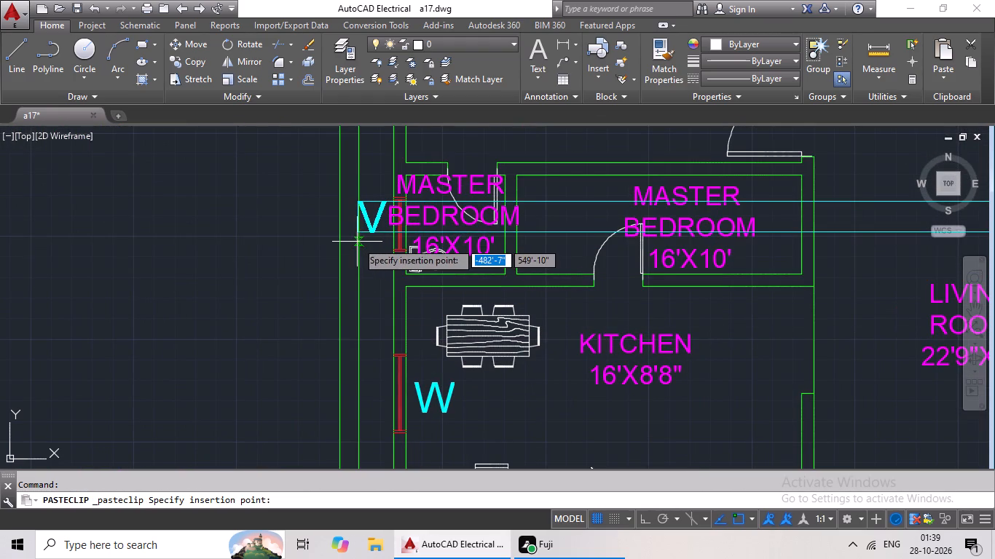
click(358, 242)
Replace the MASTER BEDROOM 16'X10' text in the small toilet above the 16'X8'8" kitchen with A.TOILET.
scroll(445, 288, down, 2)
middle_drag(471, 307, 476, 294)
double_click(459, 247)
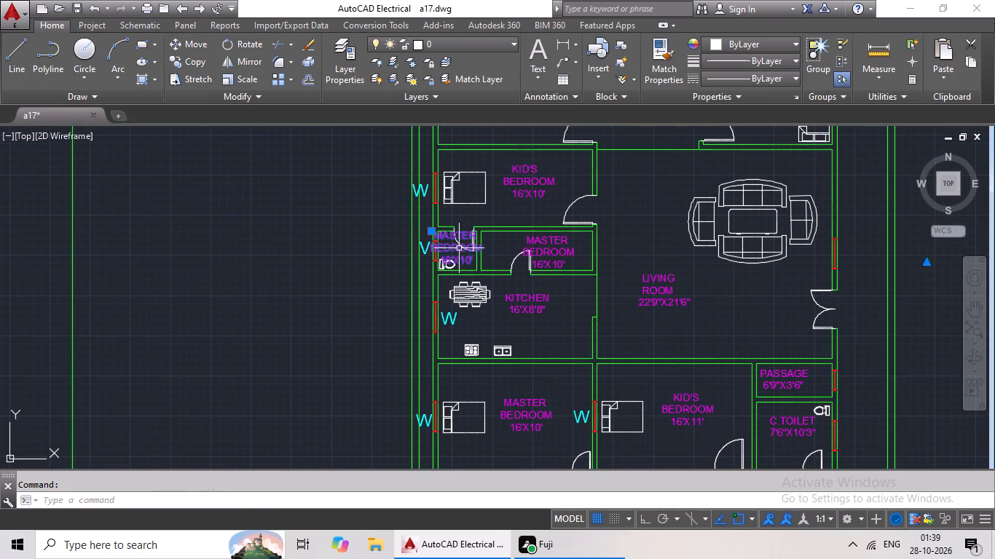
scroll(455, 266, up, 3)
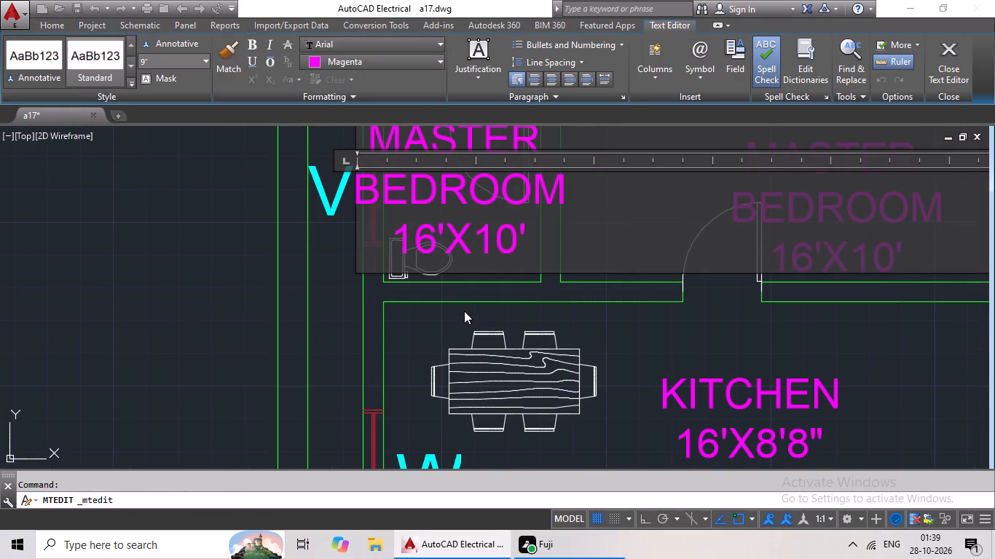
scroll(575, 239, down, 2)
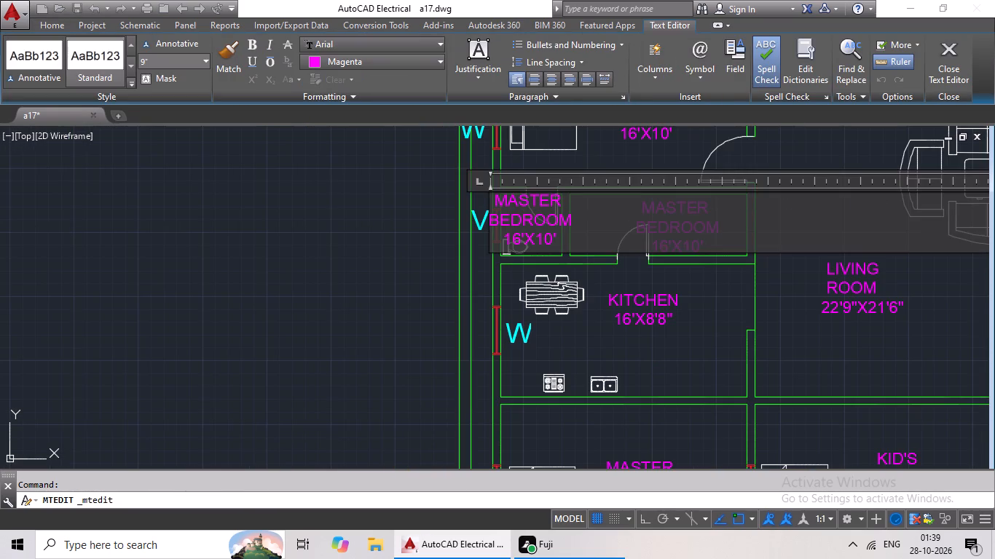
scroll(587, 225, up, 2)
click(540, 256)
key(BackSpace)
key(BackSpace)
key(BackSpace)
key(BackSpace)
key(BackSpace)
key(BackSpace)
key(BackSpace)
key(BackSpace)
key(BackSpace)
key(BackSpace)
key(BackSpace)
key(BackSpace)
key(BackSpace)
key(BackSpace)
key(BackSpace)
key(BackSpace)
key(BackSpace)
key(BackSpace)
key(BackSpace)
key(BackSpace)
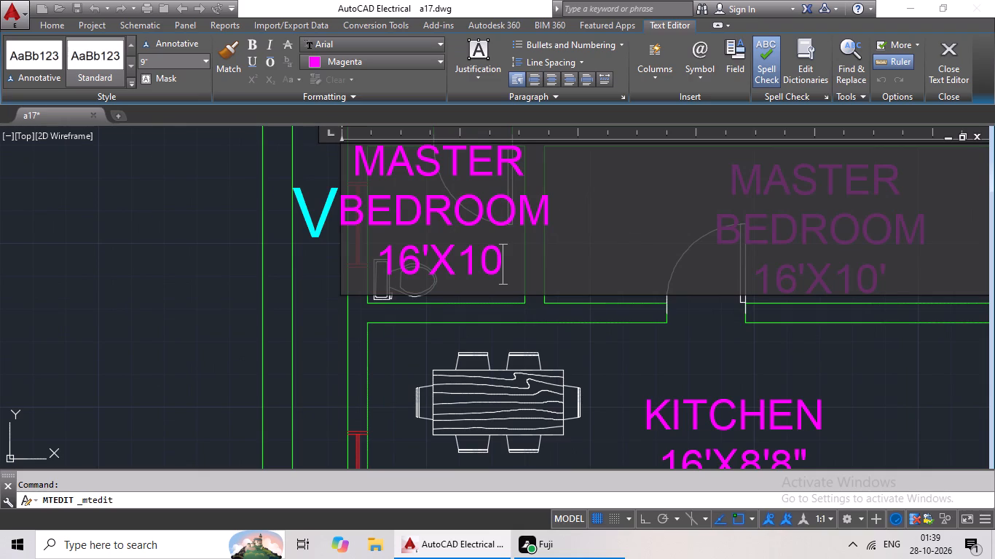
key(BackSpace)
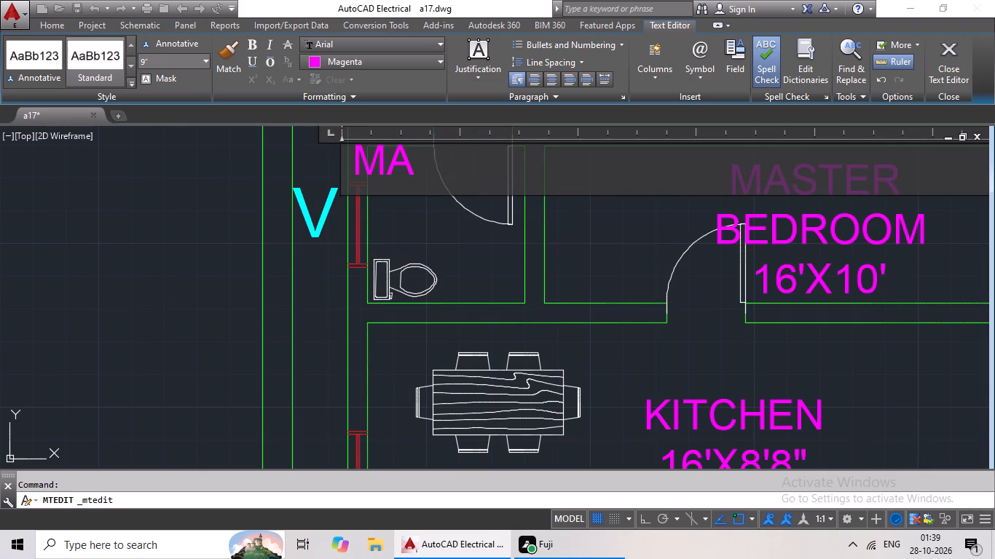
key(BackSpace)
key(BackSpace)
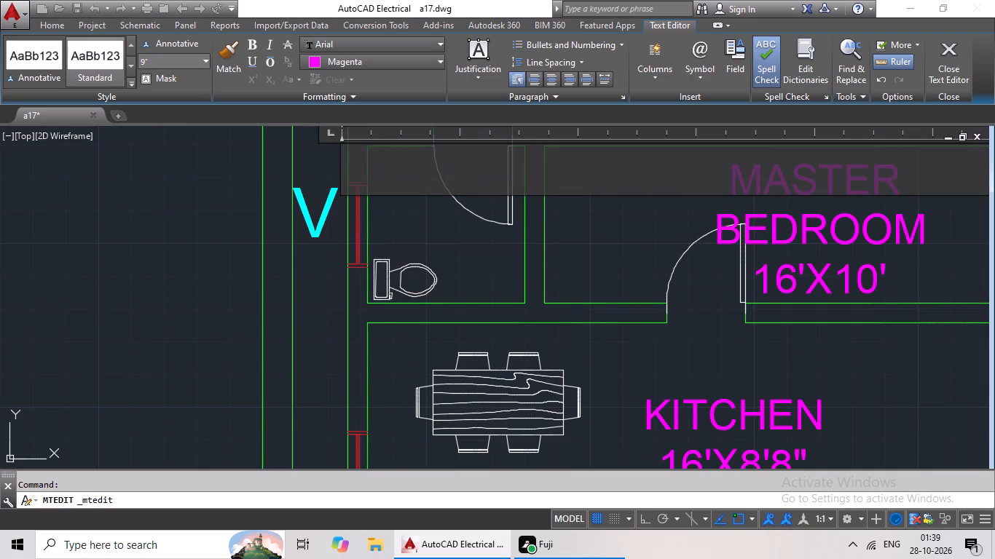
key(shift+a)
key(shift+greater)
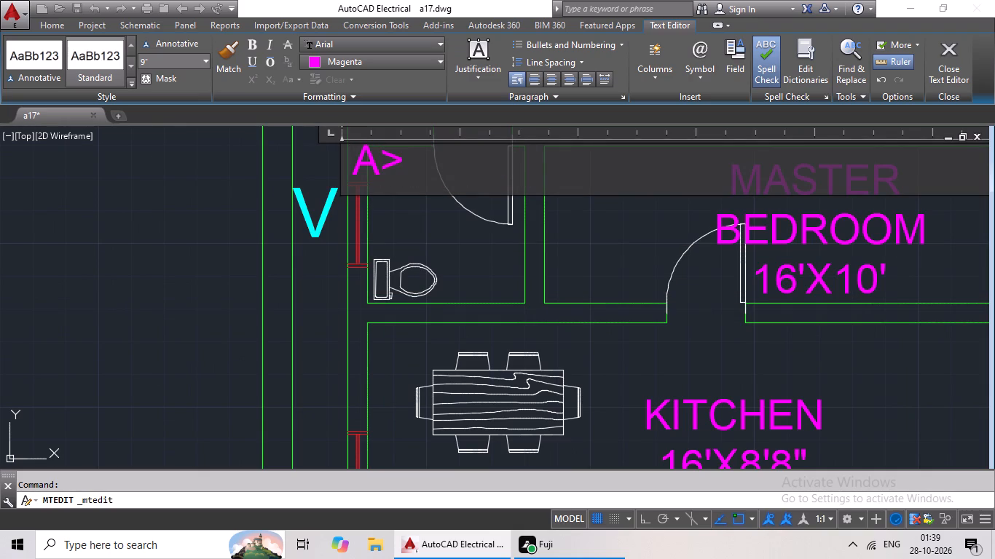
key(t)
key(BackSpace)
key(BackSpace)
key(period)
text(TOILET)
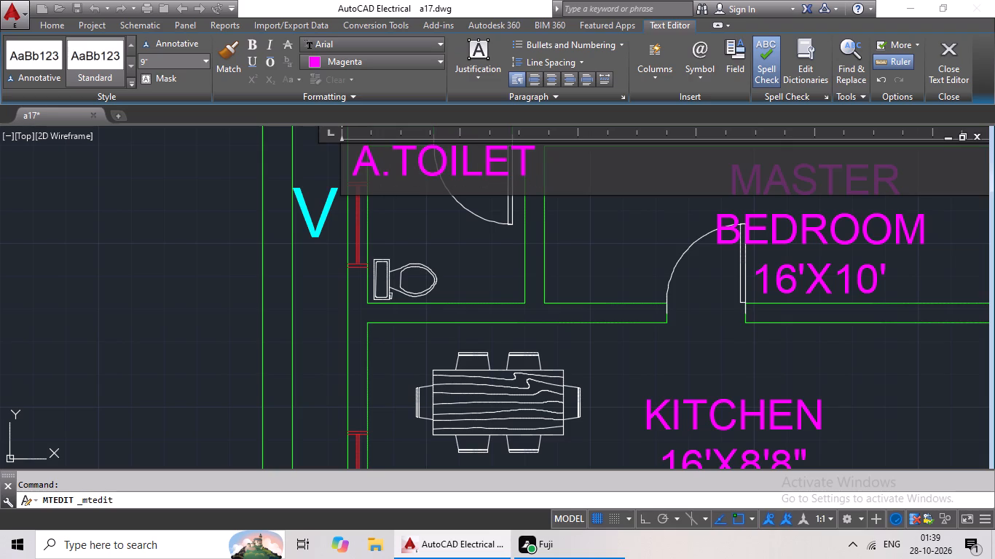
Add the size 4'X4' on a second line of the A.TOILET label, indented to sit centred under the name.
key(Return)
text(4')
text(X4')
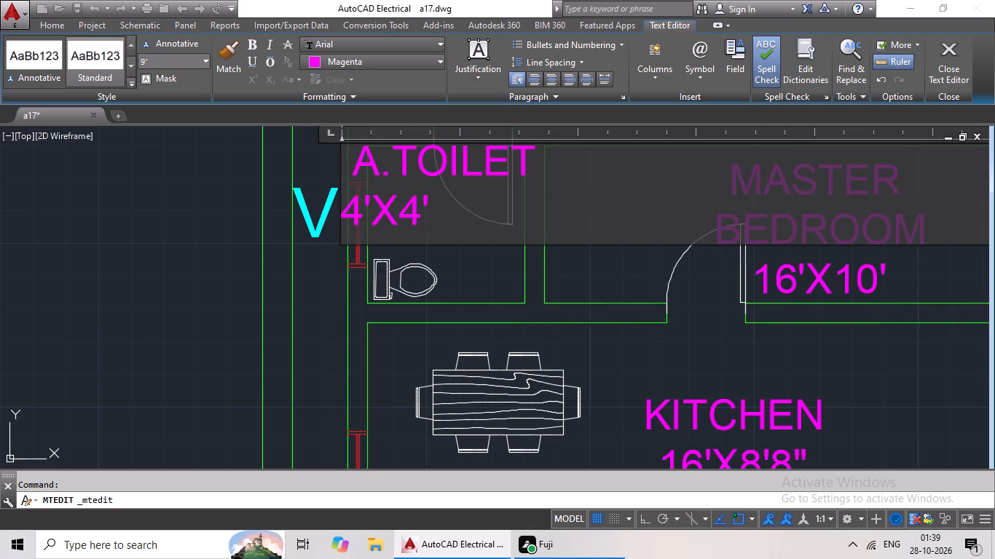
click(346, 212)
key(space)
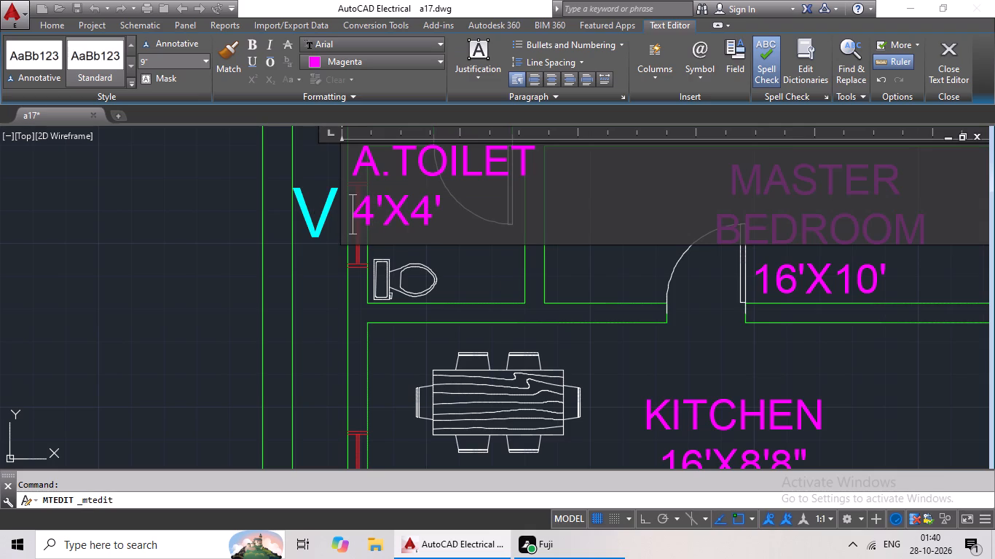
key(space)
key(space)
key(space)
key(space)
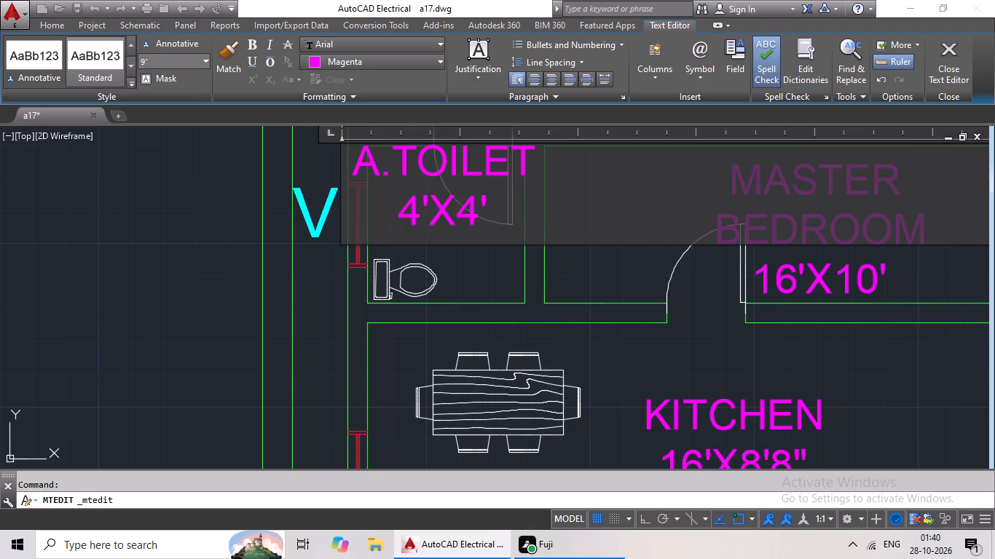
click(490, 274)
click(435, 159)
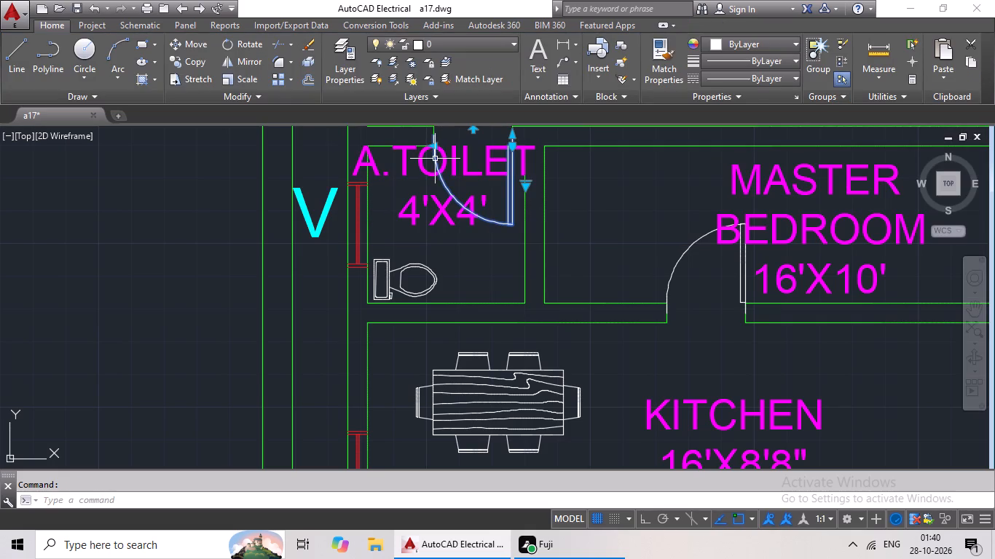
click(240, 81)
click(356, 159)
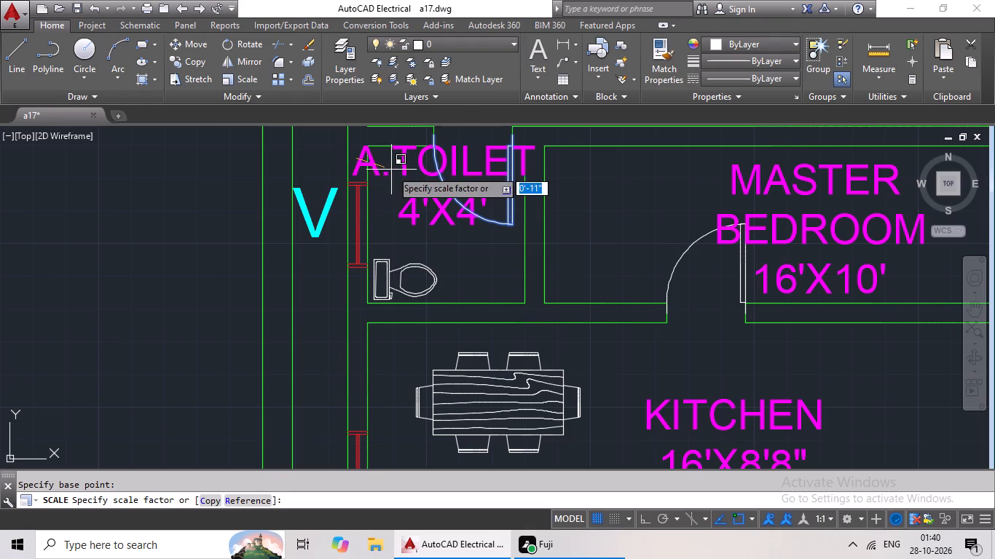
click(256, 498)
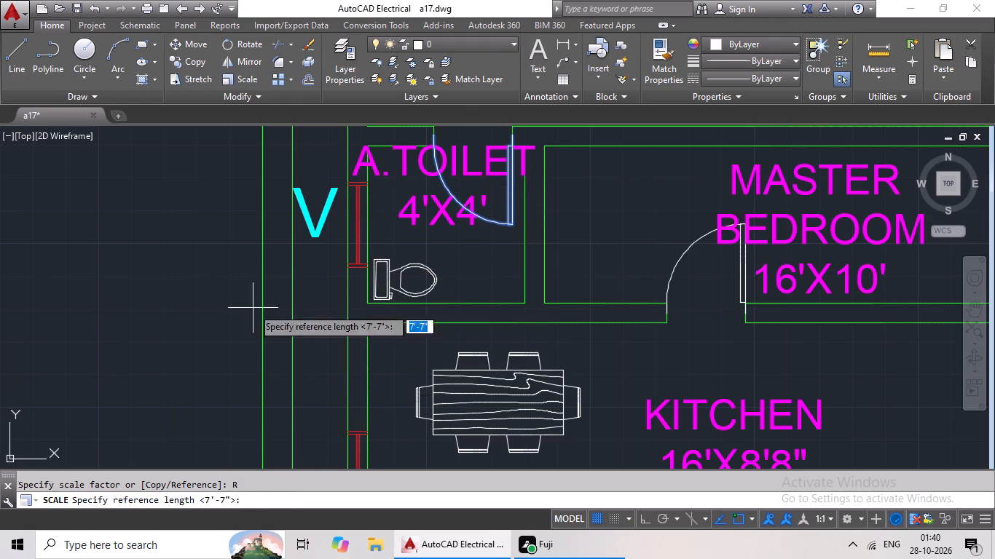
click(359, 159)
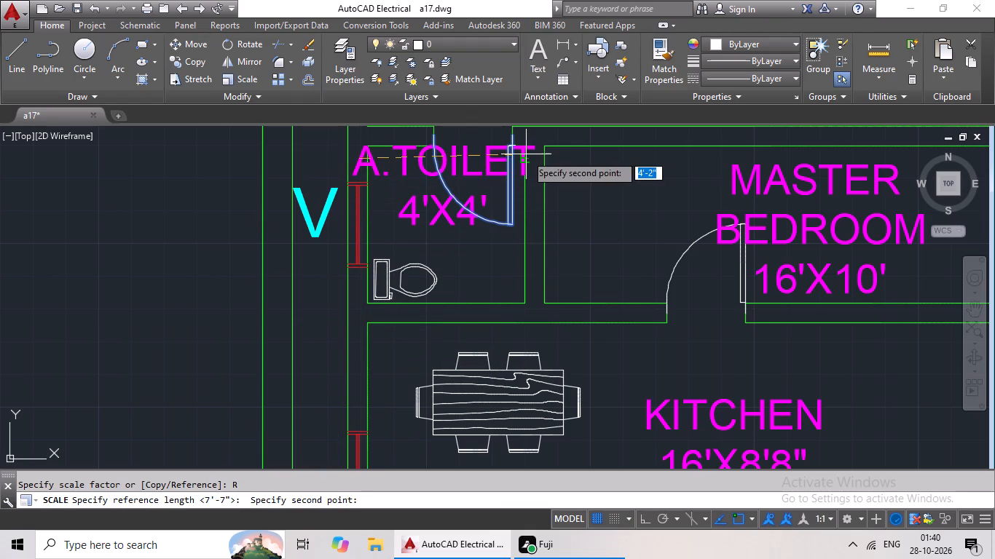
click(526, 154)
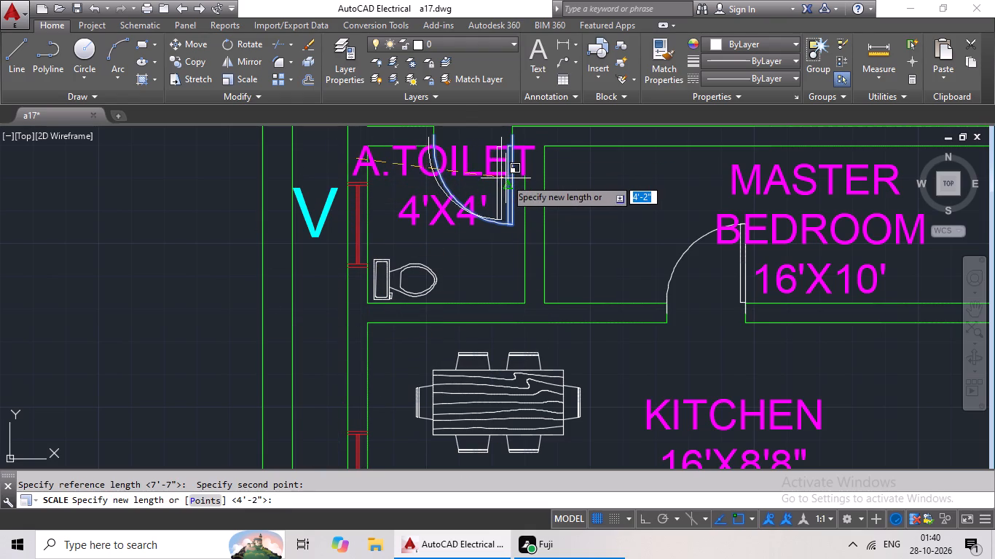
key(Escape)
Scale down the A.TOILET 4'X4' label by reference, using its text width as the reference length, so it fits inside the small toilet.
click(463, 213)
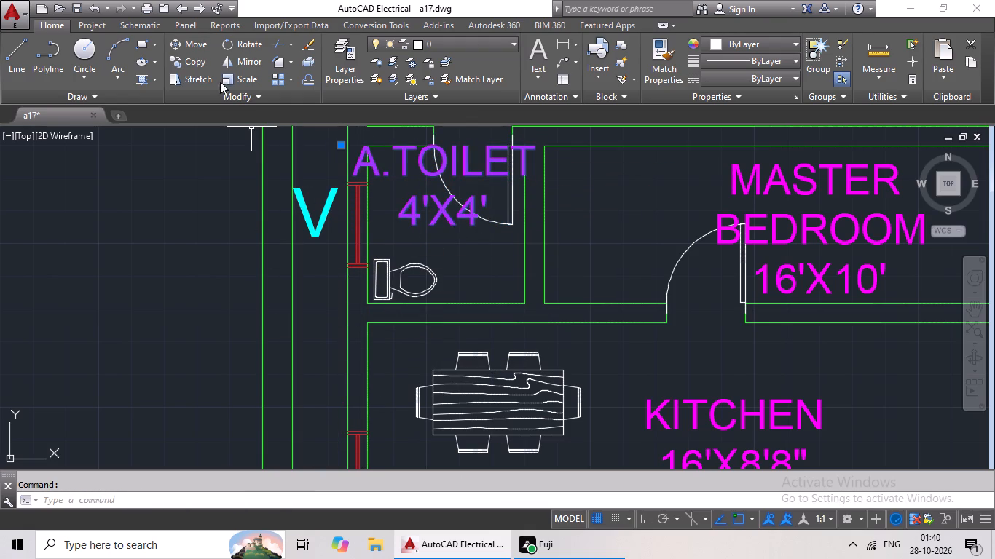
click(243, 80)
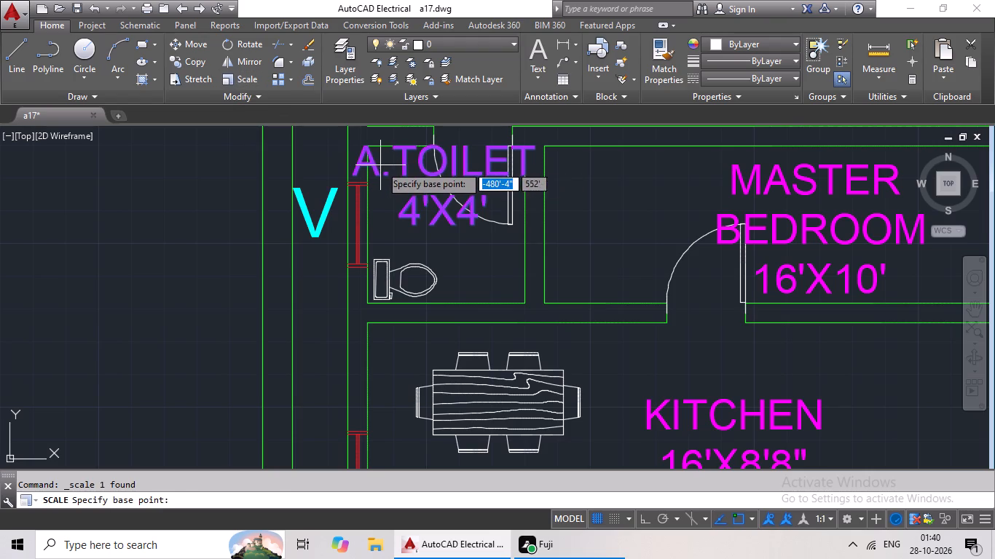
click(377, 170)
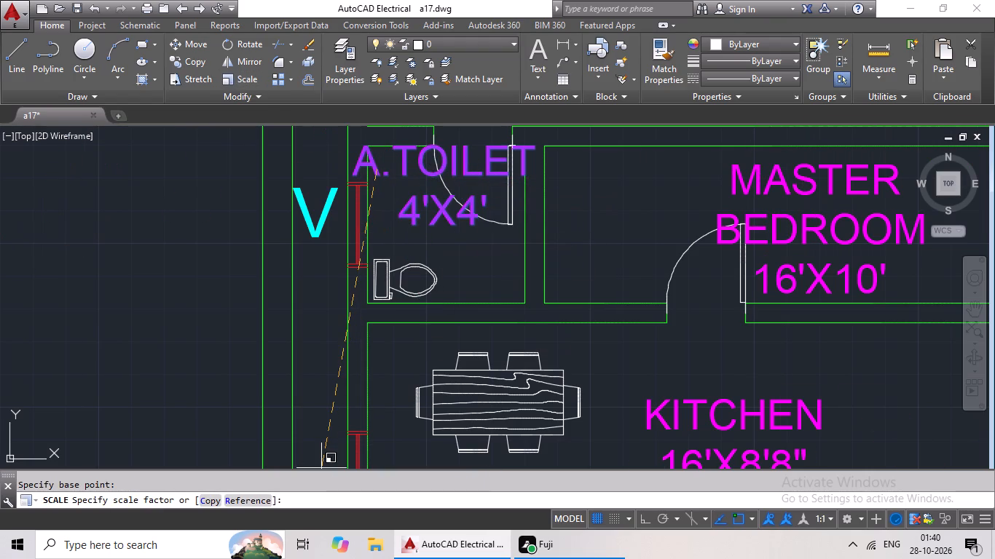
drag(248, 497, 251, 488)
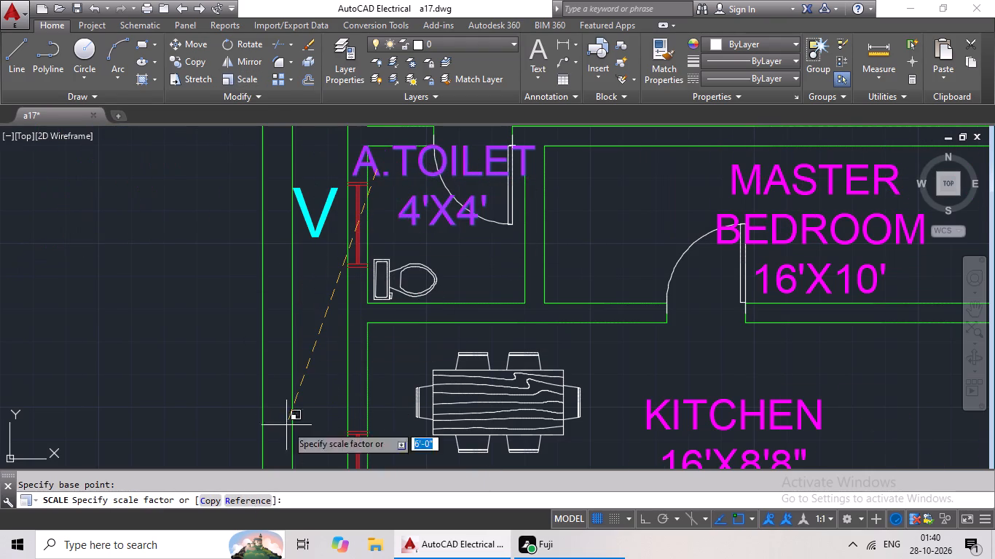
click(258, 500)
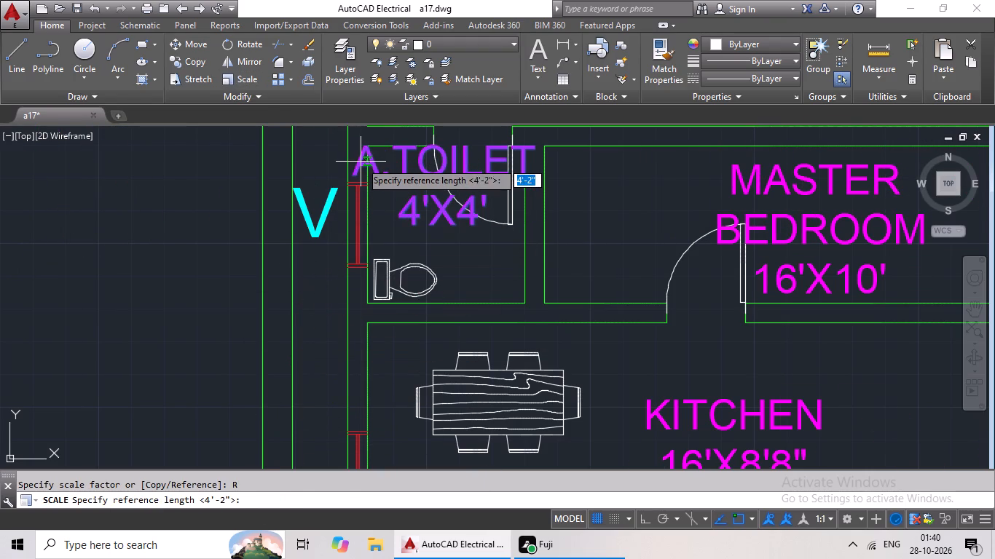
click(360, 162)
click(526, 151)
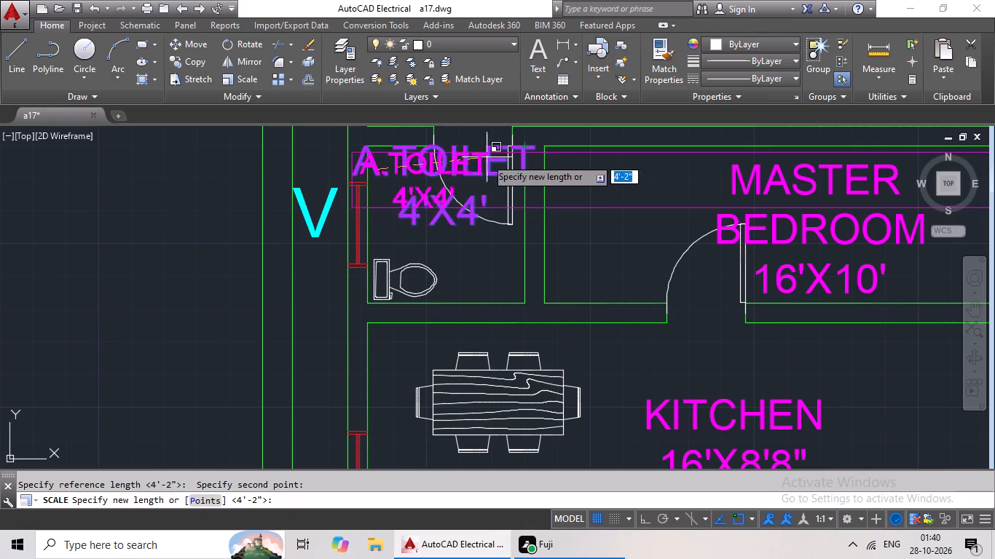
click(473, 165)
Move the A.TOILET 4'X4' label down inside the small toilet, to just above the WC fixture.
click(424, 192)
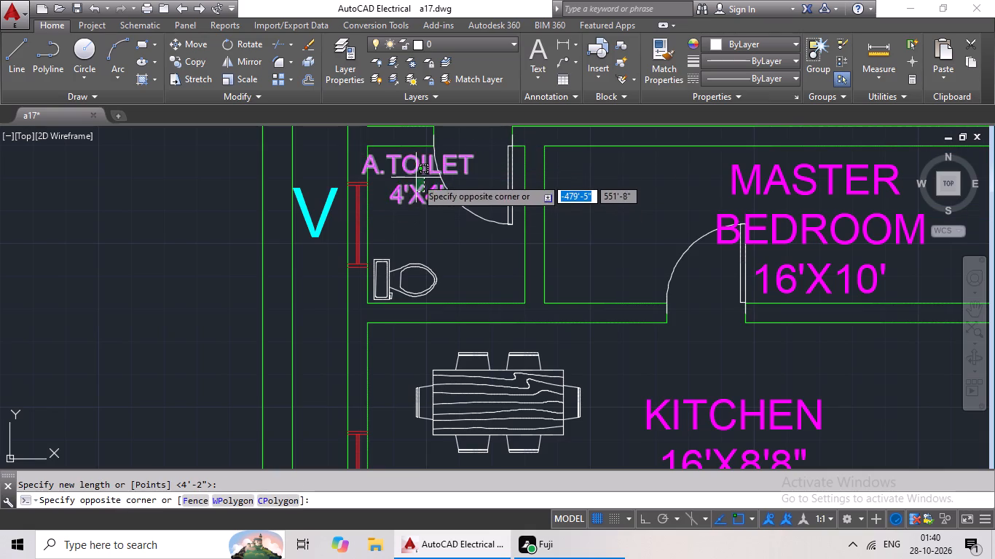
click(414, 163)
click(191, 43)
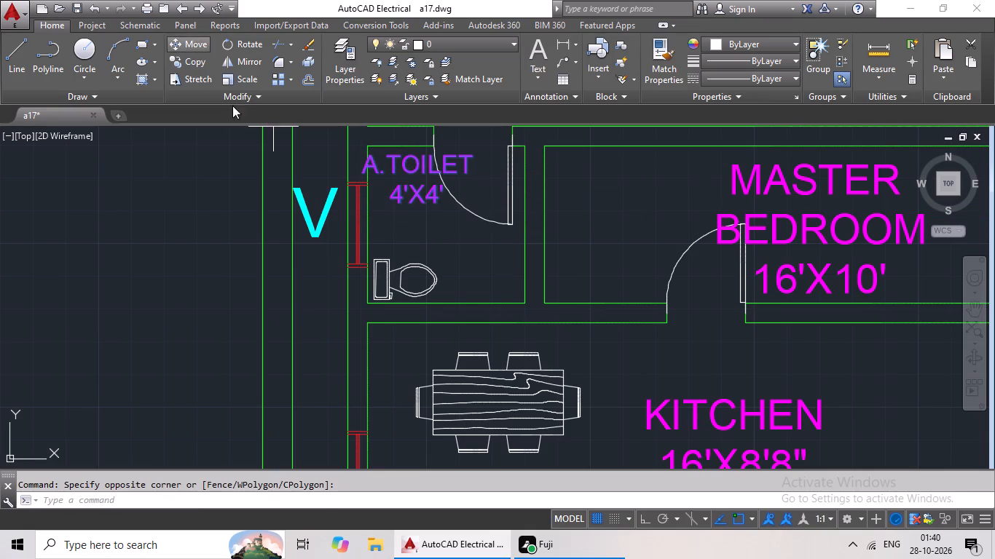
drag(401, 185, 386, 250)
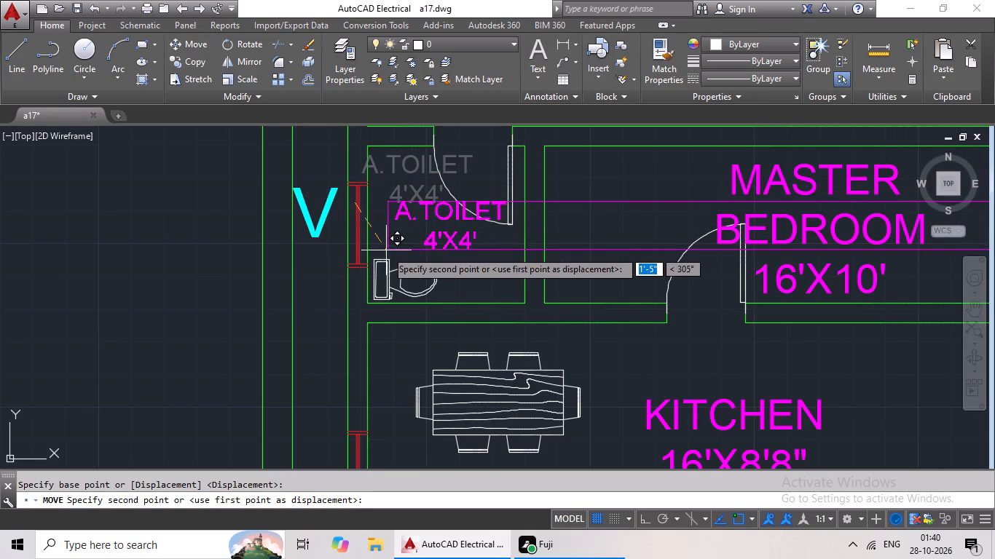
drag(386, 250, 377, 253)
click(377, 253)
Replace the MASTER BEDROOM 16'X10' text in the small room between the kid's bedroom and the 16'X8'8" kitchen with STORE.
scroll(497, 257, down, 1)
middle_drag(501, 255, 344, 255)
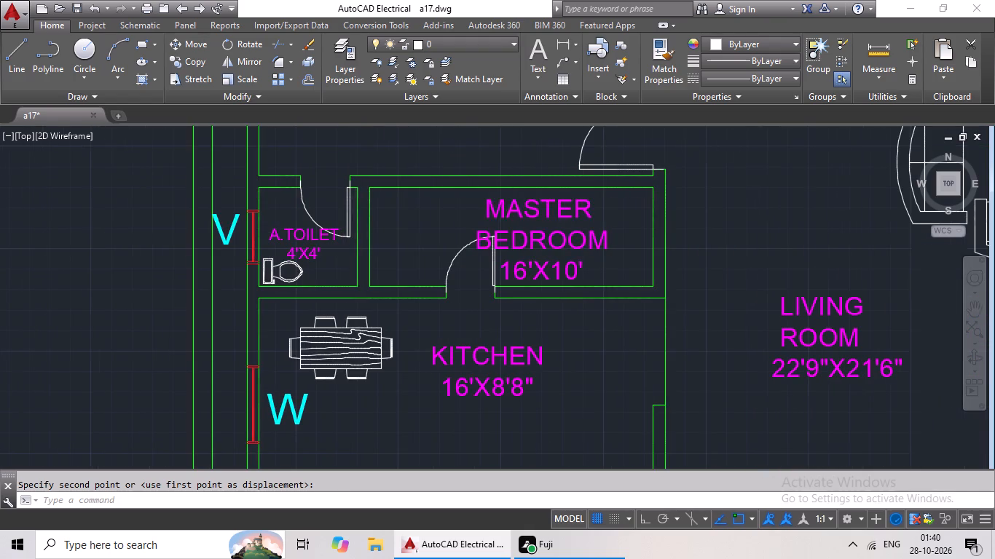
double_click(547, 207)
scroll(572, 238, up, 3)
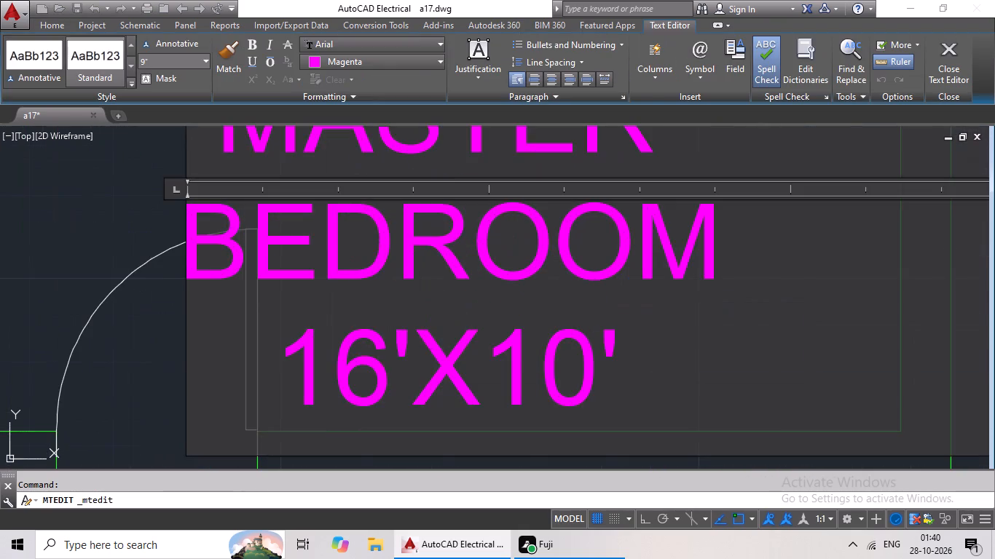
scroll(639, 296, down, 3)
click(645, 305)
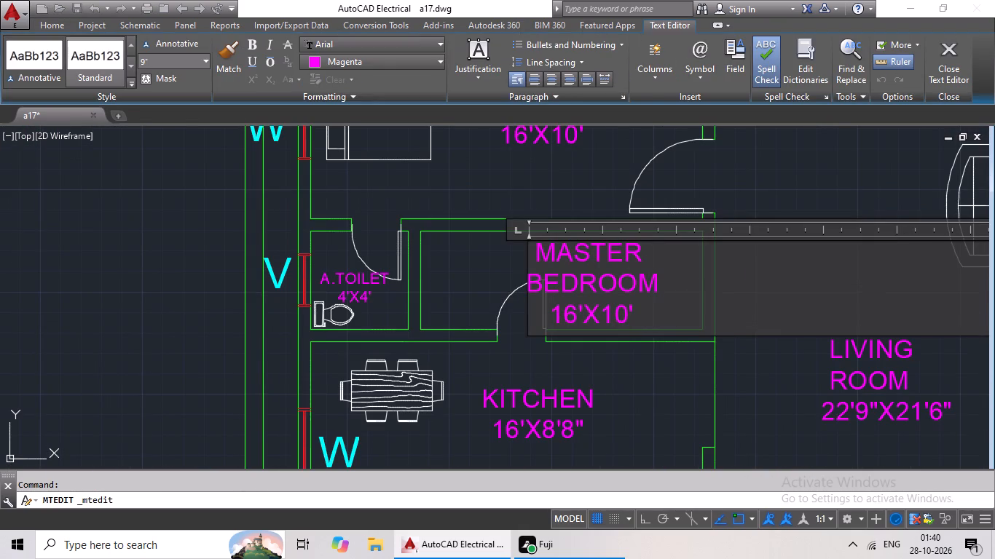
key(BackSpace)
key(BackSpace)
key(BackSpace)
key(BackSpace)
key(BackSpace)
key(BackSpace)
key(BackSpace)
key(BackSpace)
key(BackSpace)
key(BackSpace)
key(BackSpace)
key(BackSpace)
key(BackSpace)
key(BackSpace)
key(BackSpace)
key(BackSpace)
key(BackSpace)
key(BackSpace)
key(BackSpace)
key(BackSpace)
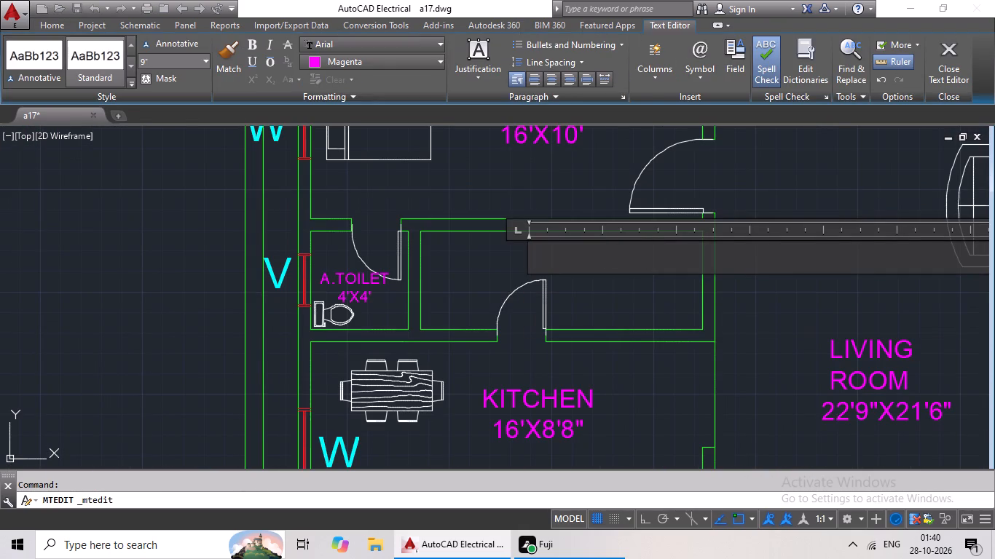
text(STORE)
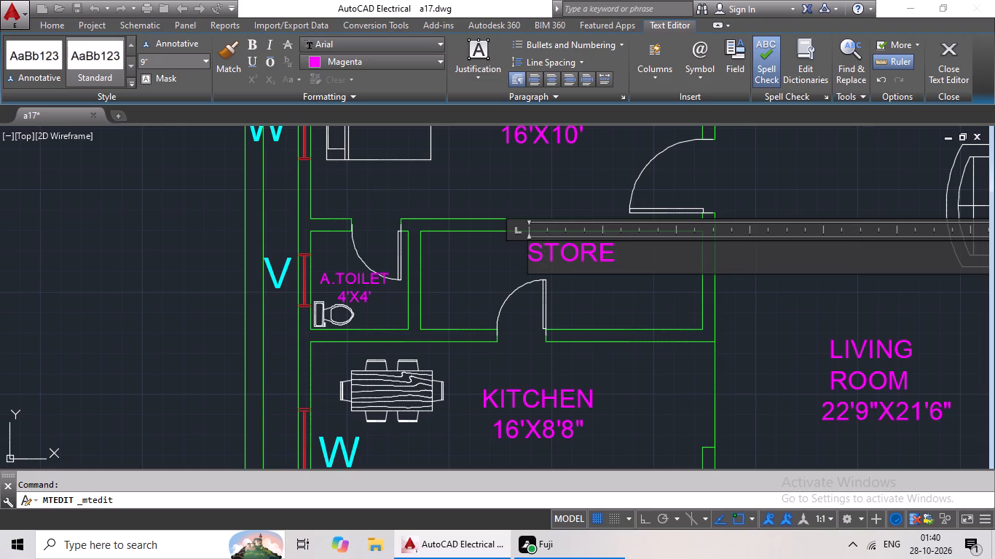
Add the size 7'6"X4' on a second line of the STORE label.
key(Return)
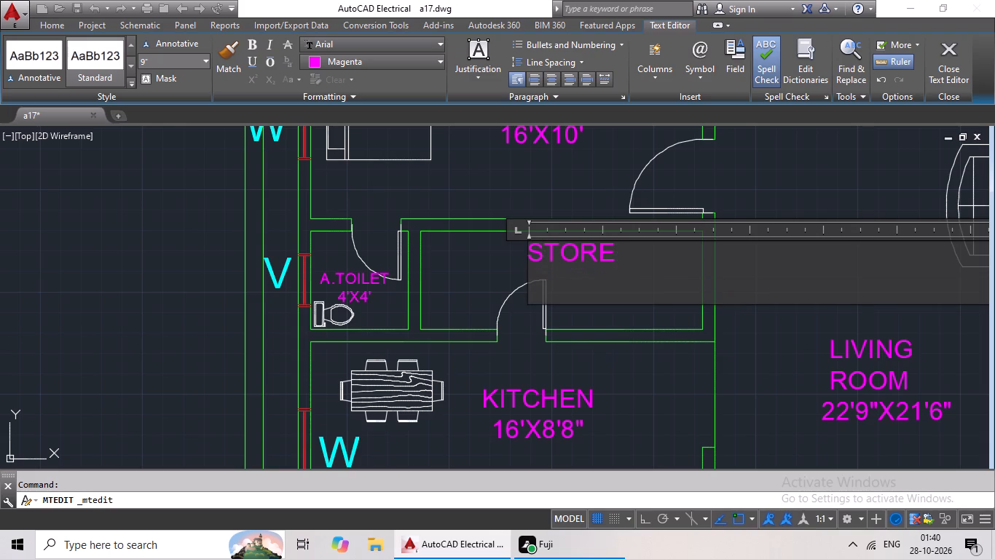
text(7'6)
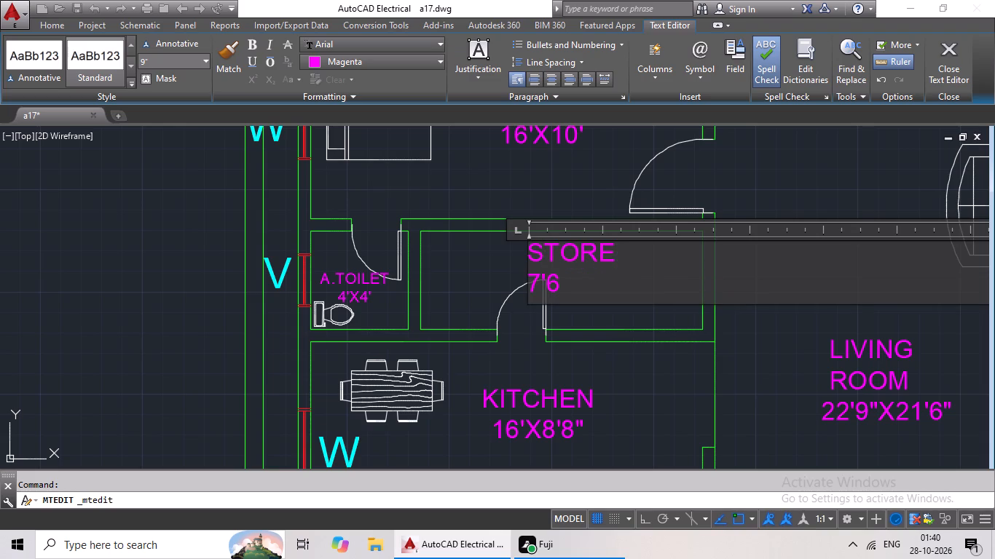
key(shift+quotedbl)
key(shift+x)
key(4)
key(apostrophe)
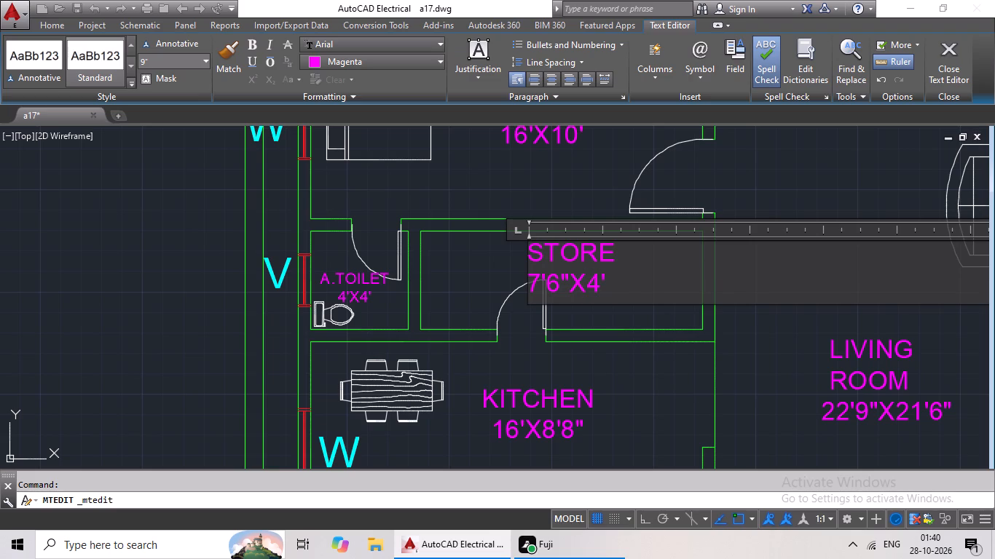
click(602, 359)
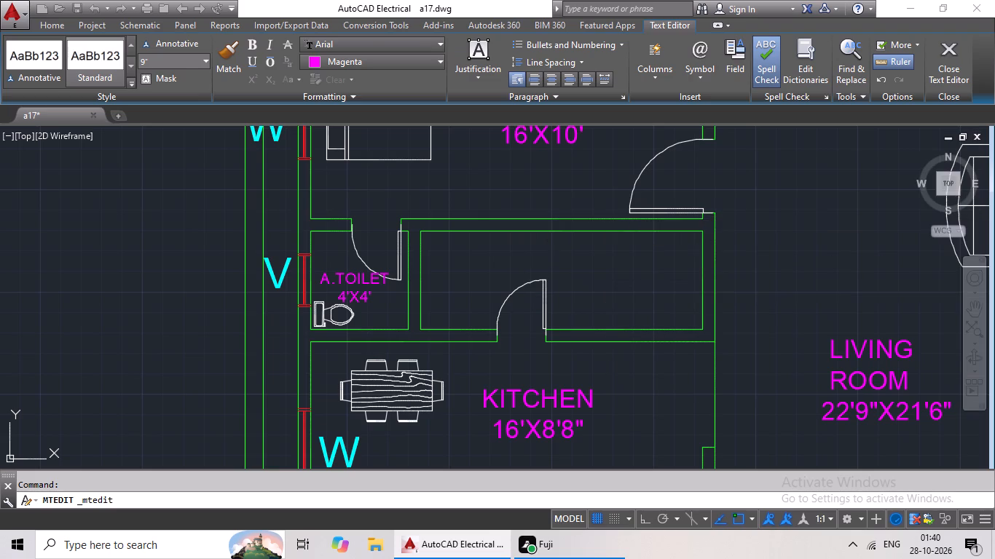
Move the STORE 7'6"X4' label to the right within its room, clear of the door swing.
click(560, 283)
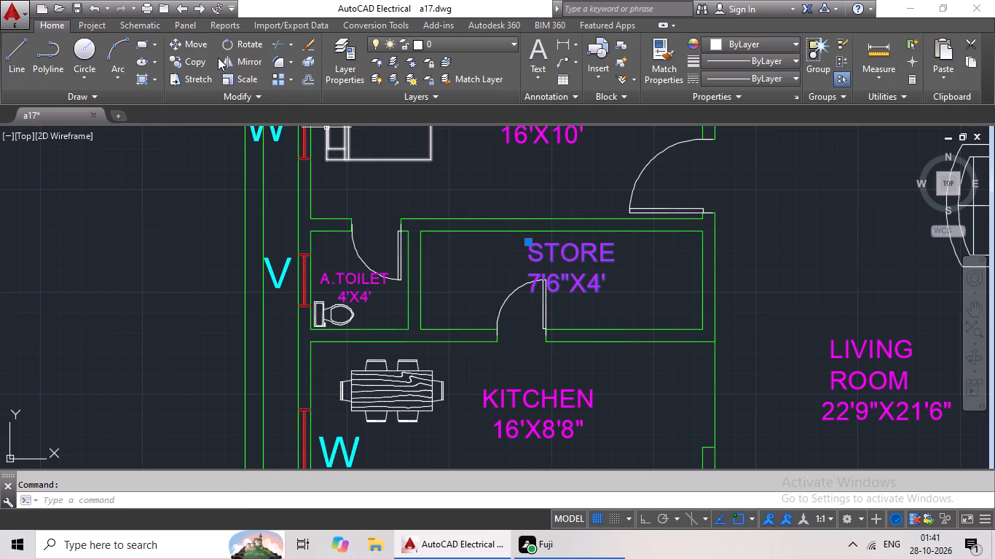
click(204, 39)
drag(575, 279, 605, 299)
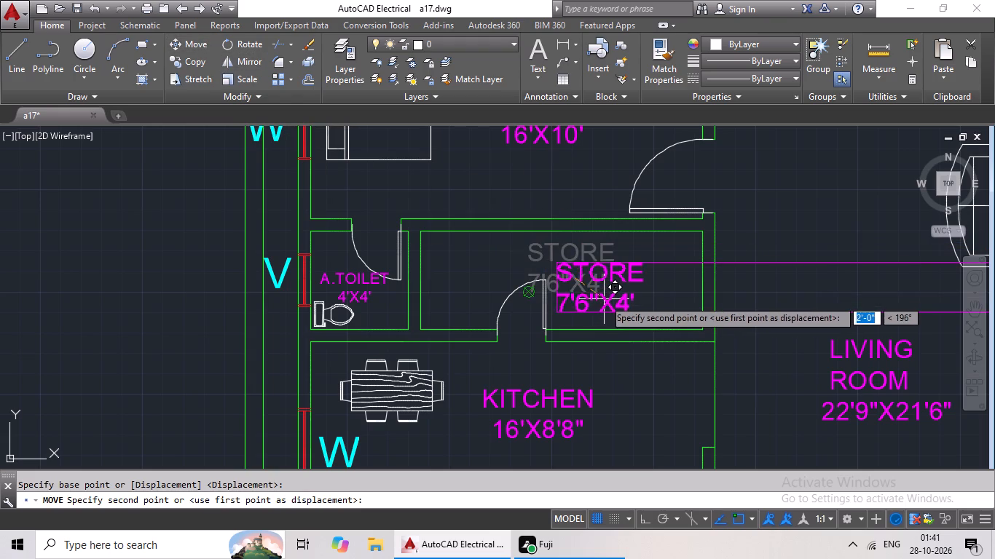
drag(605, 299, 616, 290)
click(616, 290)
Paste a V label outside the right wall, beside the window of the 7'6"X10'3" C.TOILET.
scroll(703, 299, down, 1)
middle_drag(751, 296, 607, 293)
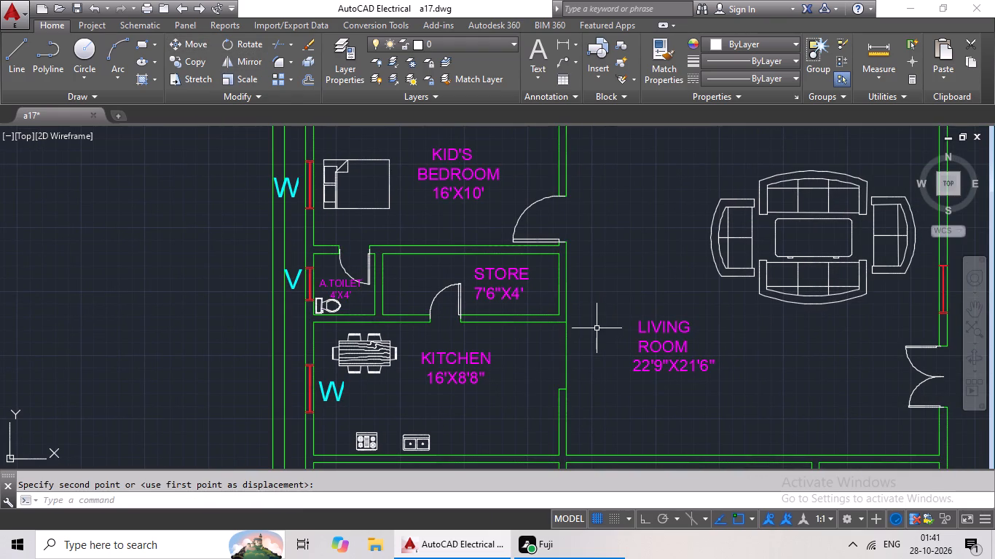
key(ctrl+c)
key(ctrl+v)
scroll(565, 337, down, 1)
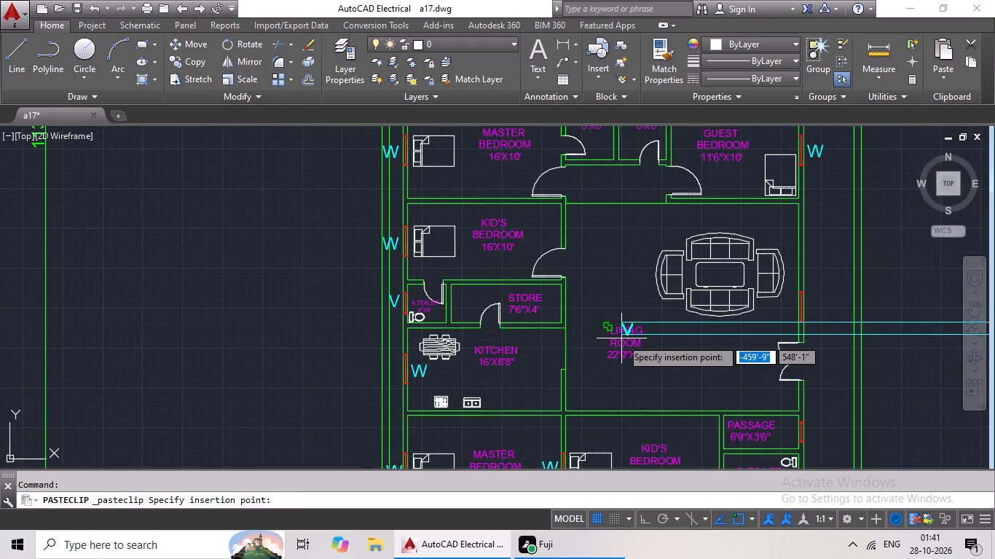
middle_drag(621, 336, 602, 226)
middle_drag(683, 289, 586, 288)
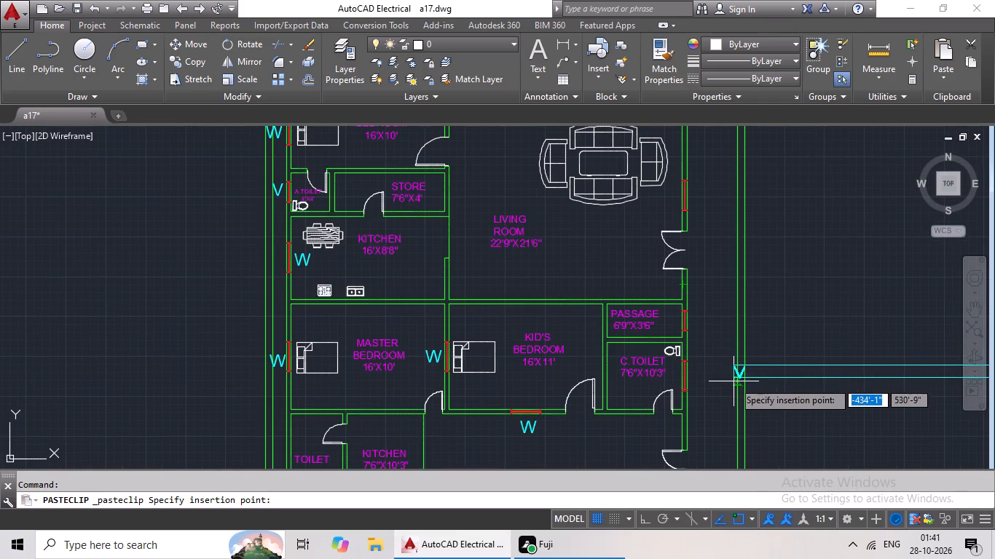
scroll(730, 383, up, 3)
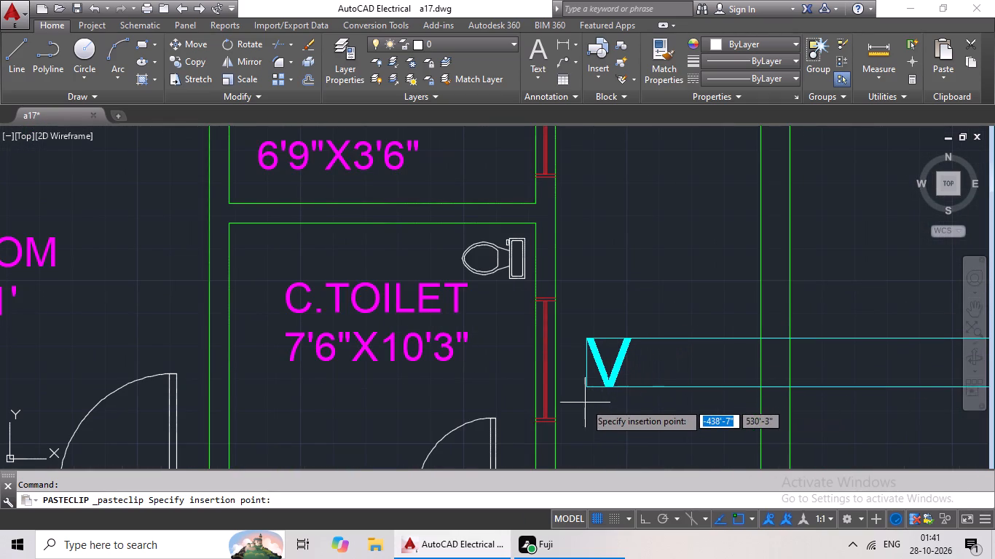
click(573, 412)
Paste a V label outside the right wall, beside the window of the 6'9"X3'6" PASSAGE.
scroll(639, 370, down, 1)
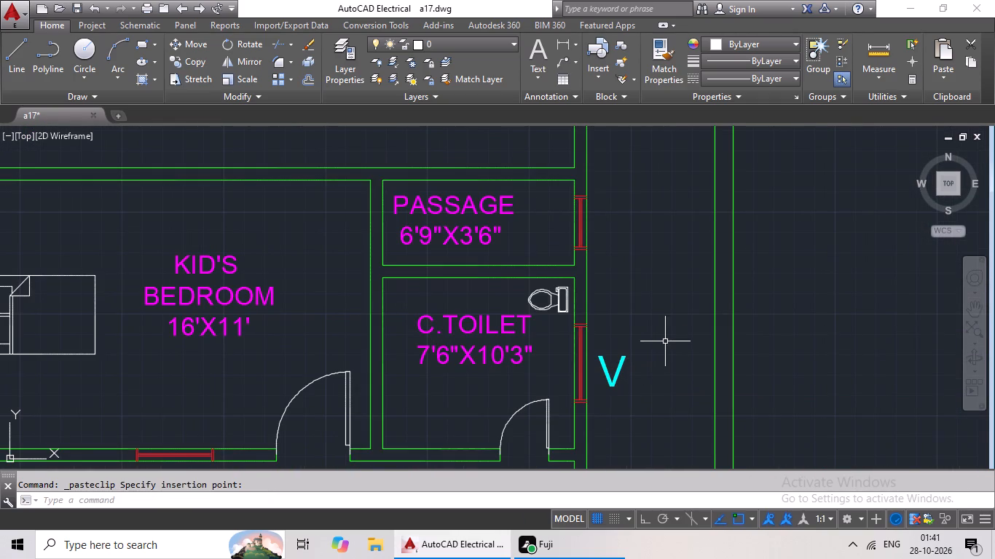
key(ctrl+c)
key(ctrl+v)
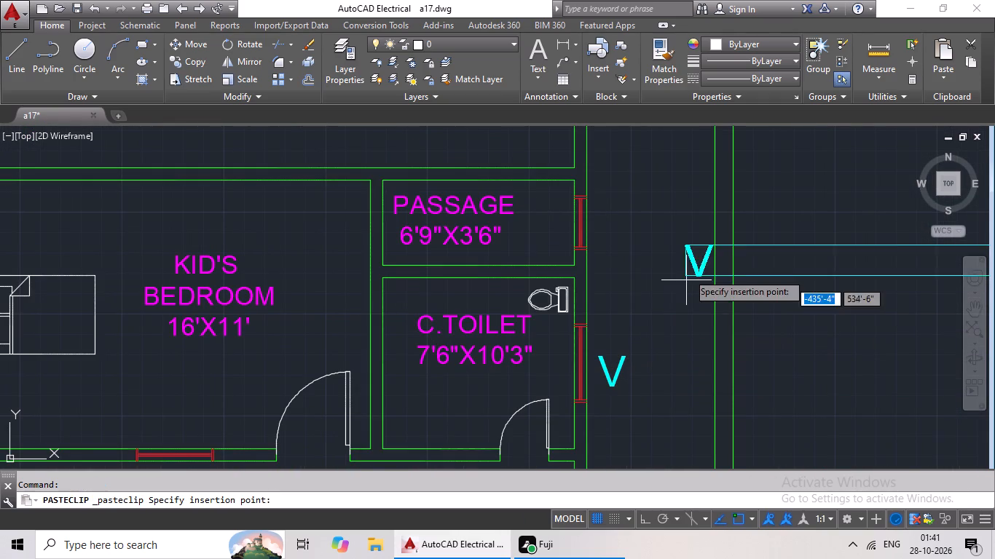
click(603, 251)
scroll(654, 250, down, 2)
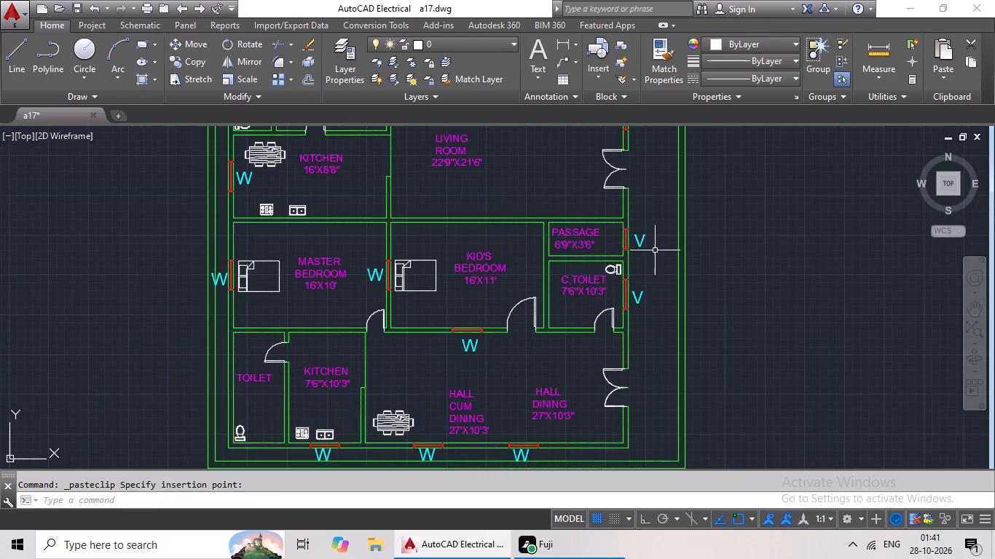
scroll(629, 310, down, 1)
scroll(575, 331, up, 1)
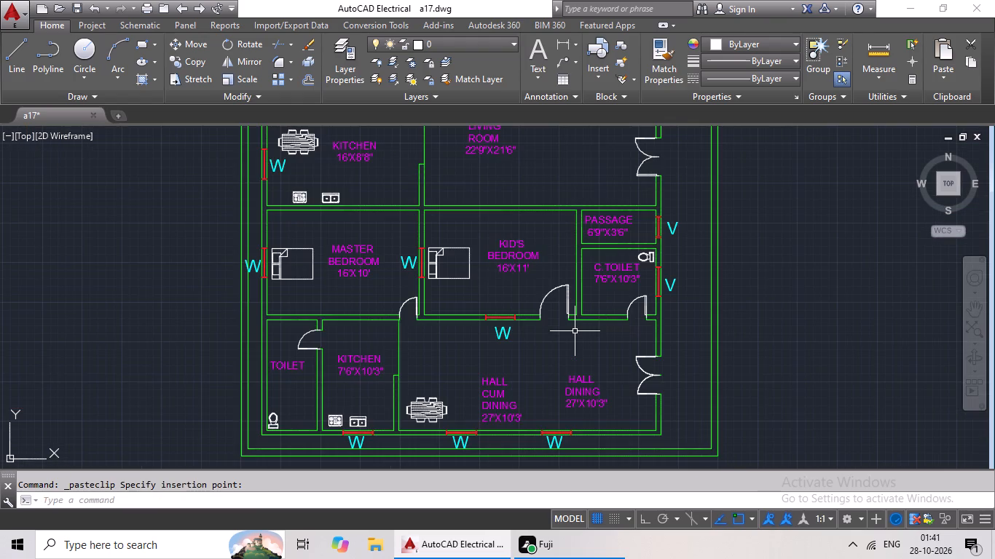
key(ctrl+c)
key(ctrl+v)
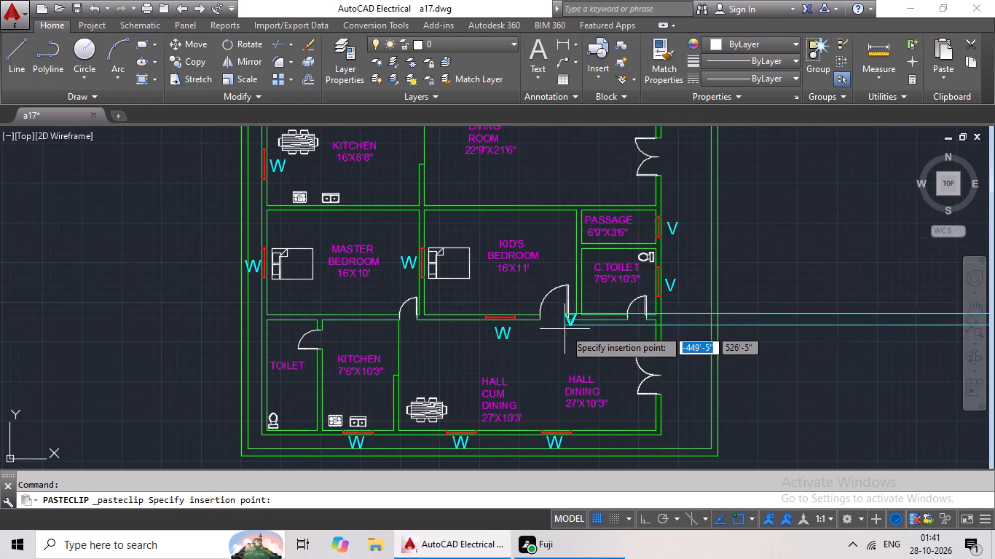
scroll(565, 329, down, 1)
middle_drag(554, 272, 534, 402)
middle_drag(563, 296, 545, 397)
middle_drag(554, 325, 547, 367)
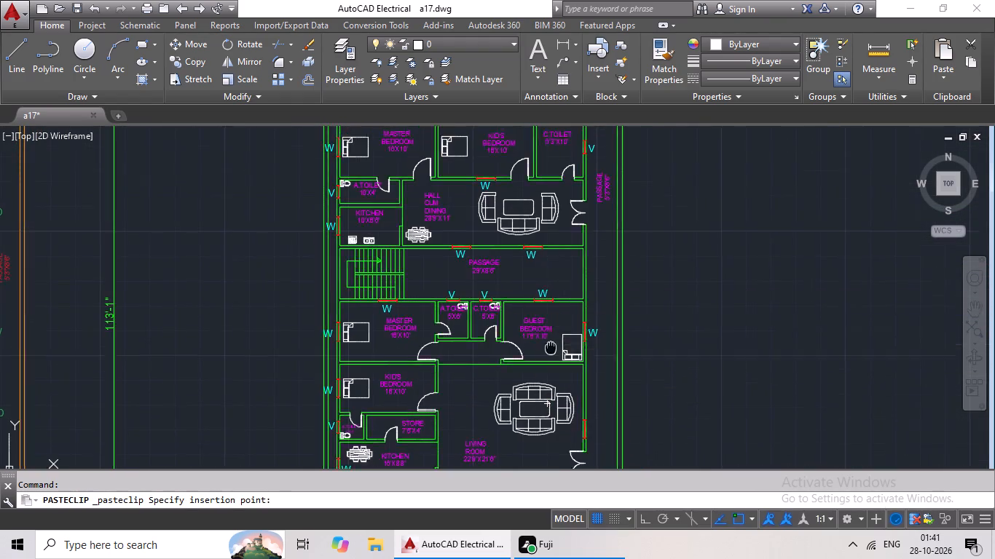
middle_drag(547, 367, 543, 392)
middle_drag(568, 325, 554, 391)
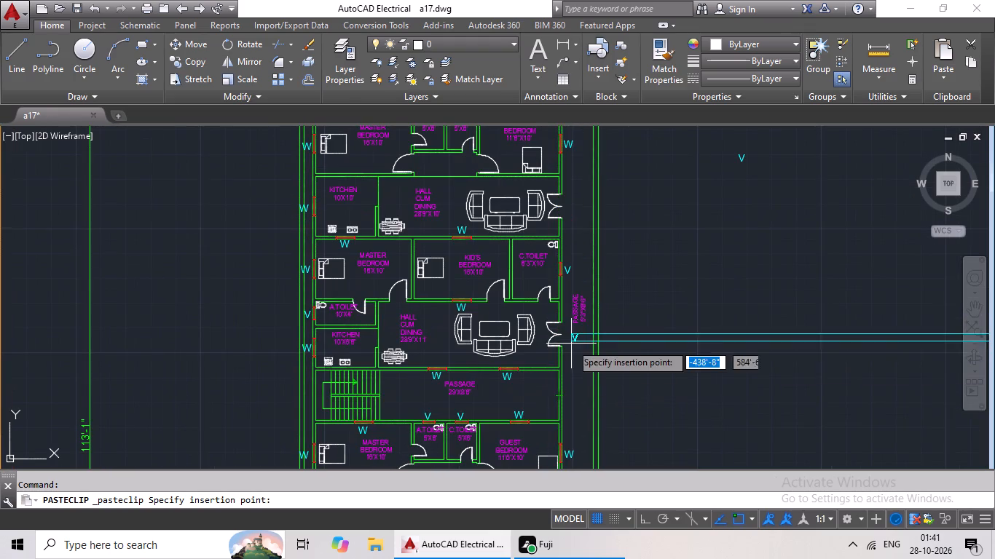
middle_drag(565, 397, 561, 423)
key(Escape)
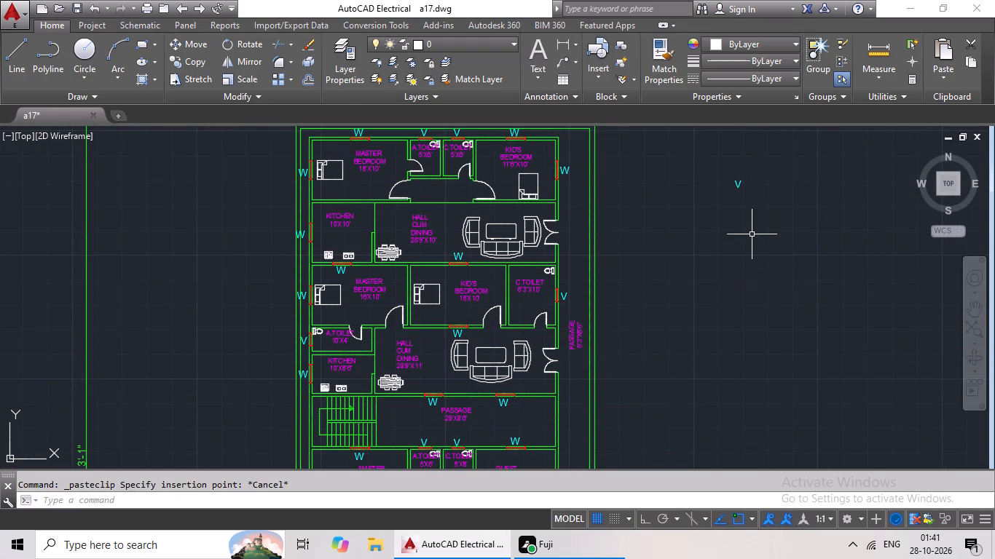
Change the spare cyan V label outside the plan, beside the uppermost KID'S BEDROOM, to read D.
middle_drag(752, 234, 627, 317)
click(616, 265)
click(616, 271)
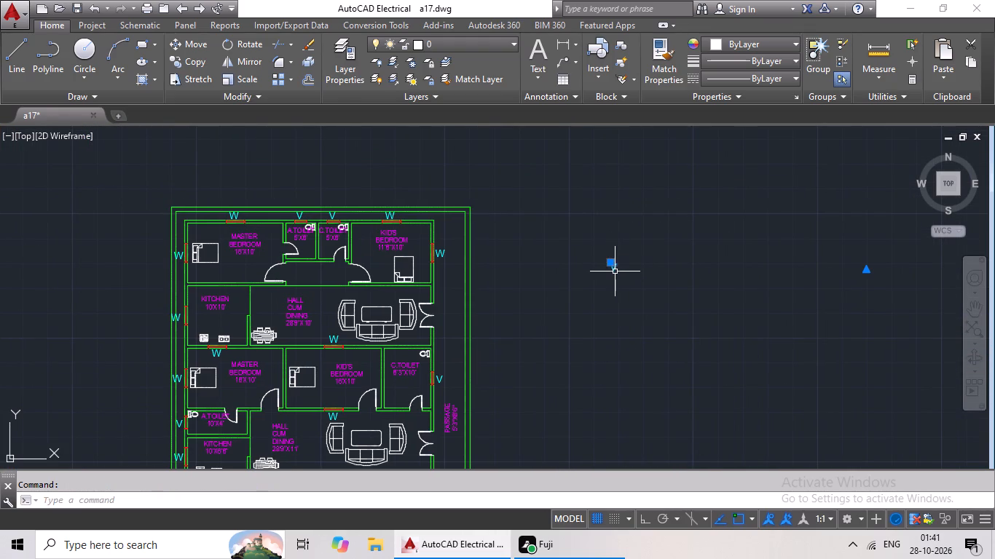
scroll(615, 271, up, 2)
double_click(613, 261)
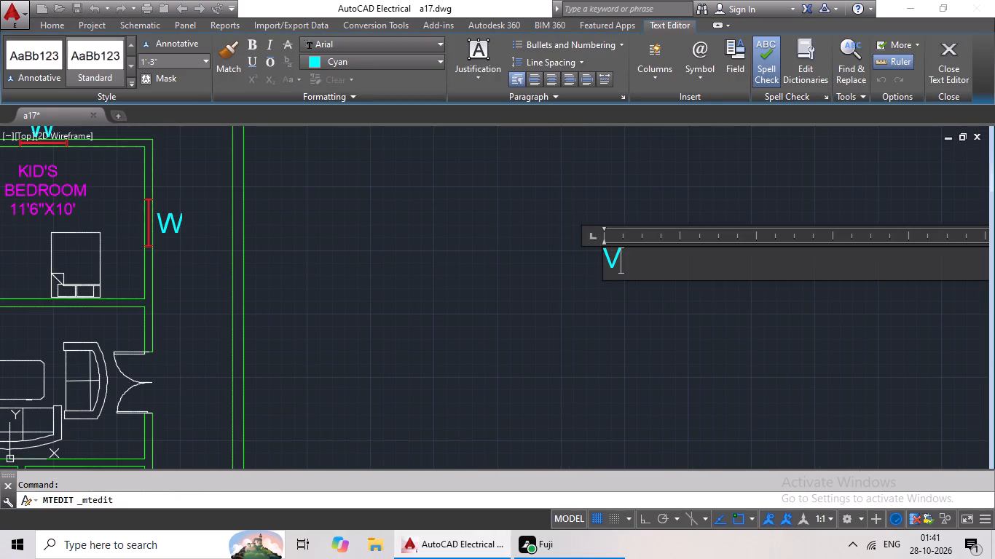
key(BackSpace)
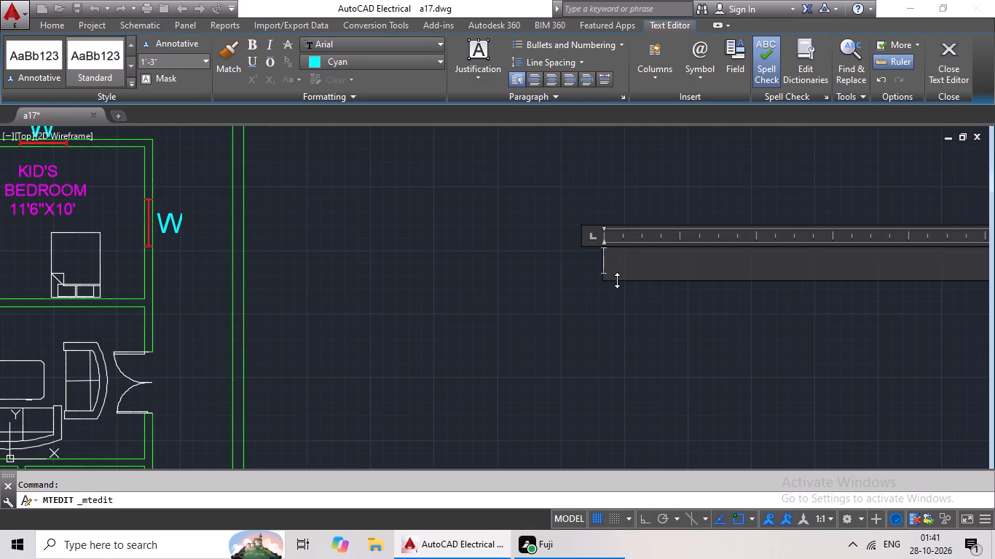
key(shift+d)
click(586, 330)
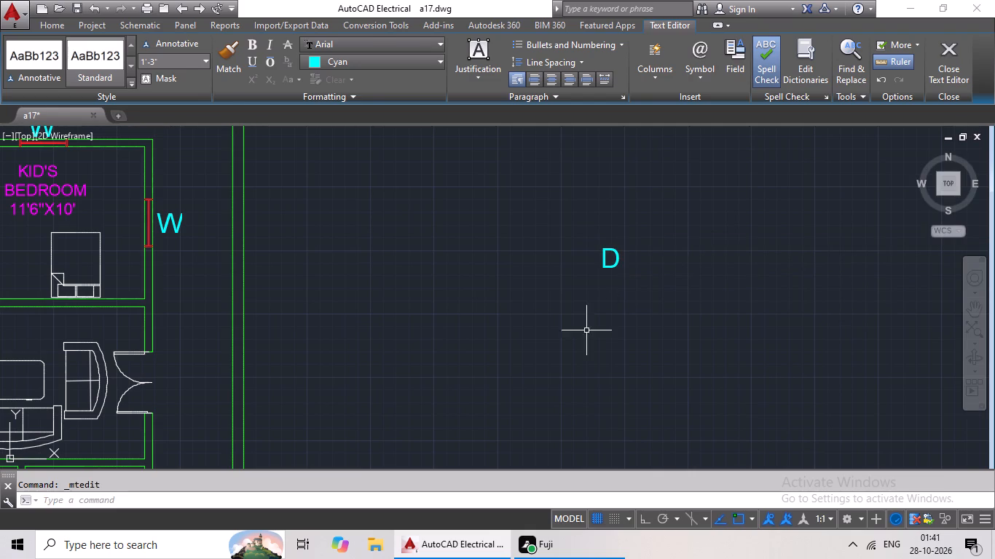
Copy the D label into the door swing of the uppermost MASTER BEDROOM 16'X10'.
click(604, 250)
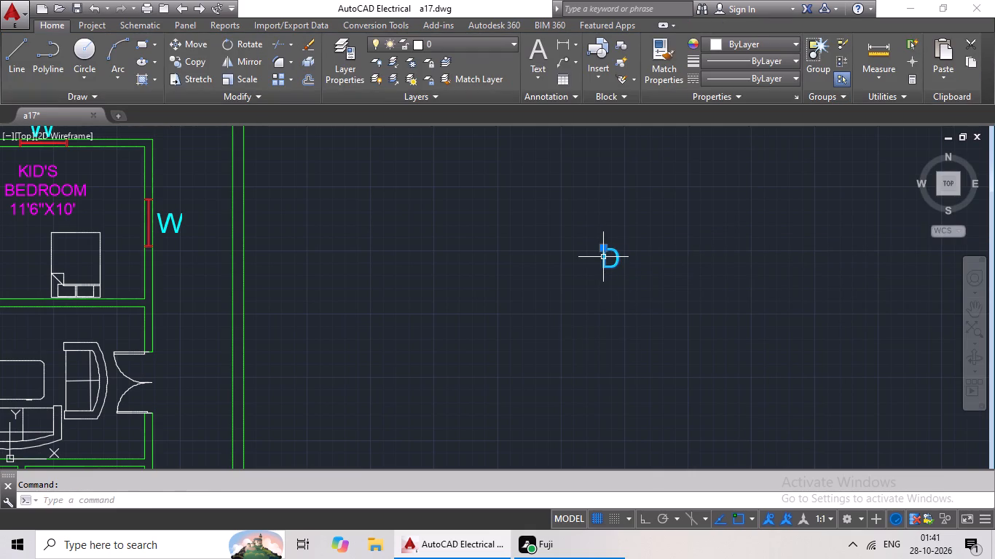
key(ctrl+c)
key(ctrl+v)
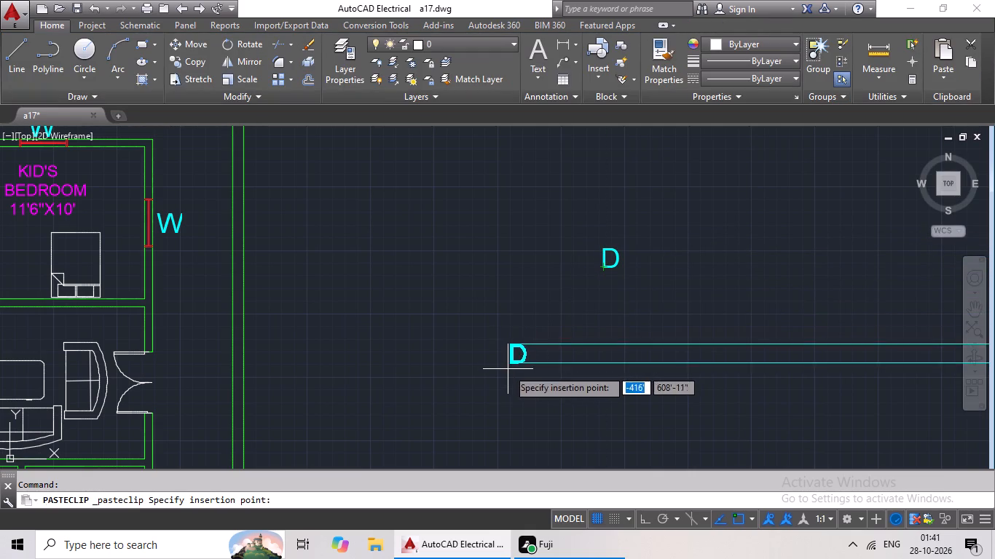
scroll(522, 330, down, 2)
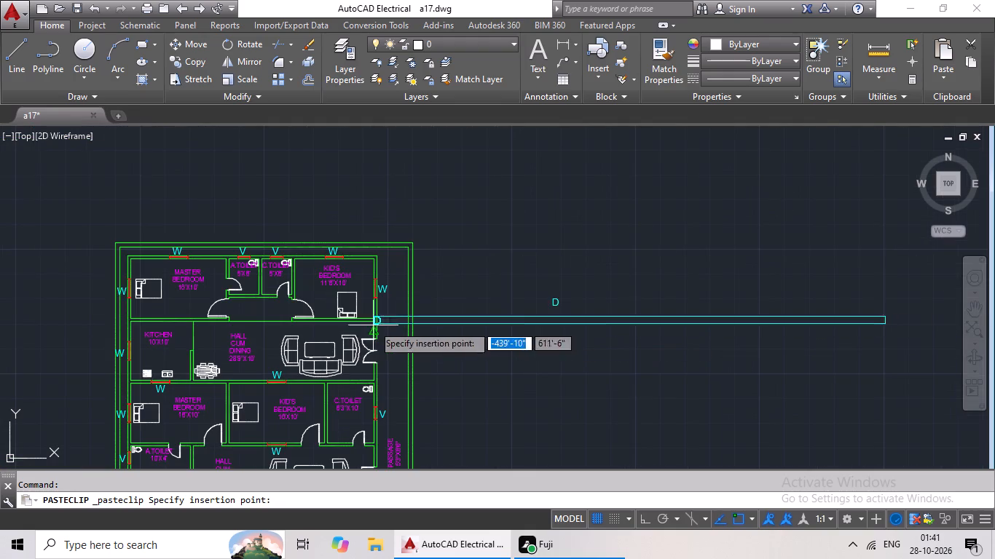
scroll(219, 317, up, 4)
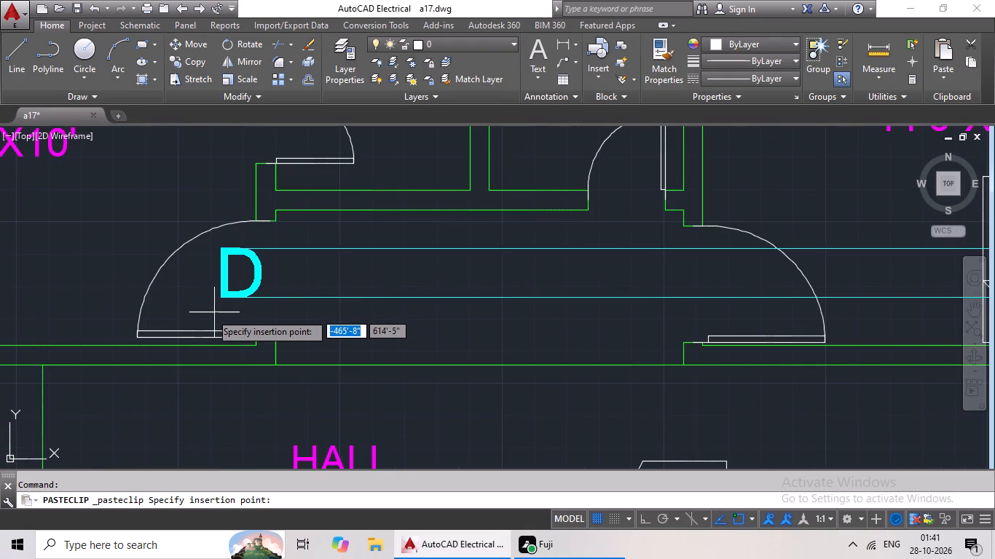
click(200, 317)
Paste a D label into the door swing of the 11'6"X10' KID'S BEDROOM.
key(ctrl+c)
key(ctrl+v)
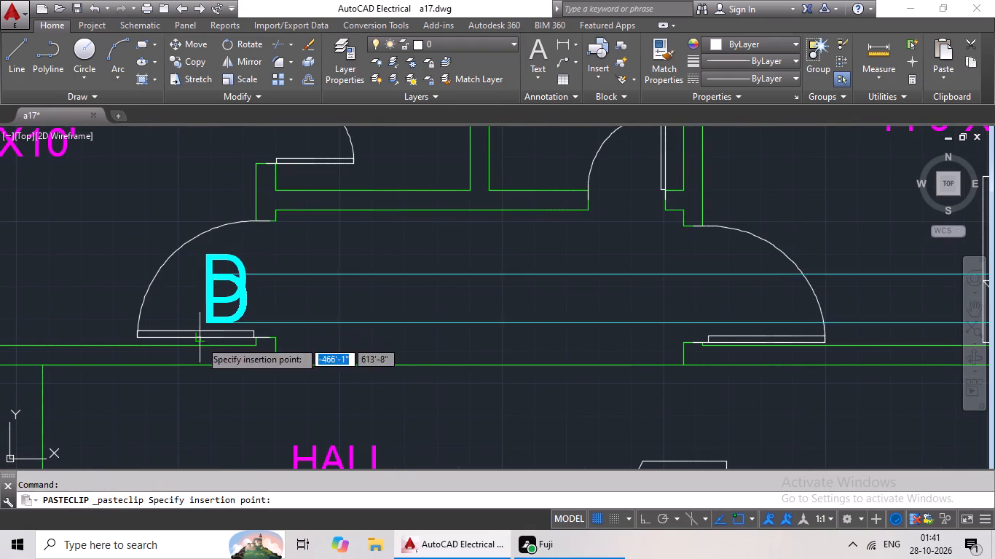
click(696, 320)
Paste a D label into the door swing of the 16'X10' MASTER BEDROOM above the 10'X4' A.TOILET.
key(ctrl+c)
key(ctrl+v)
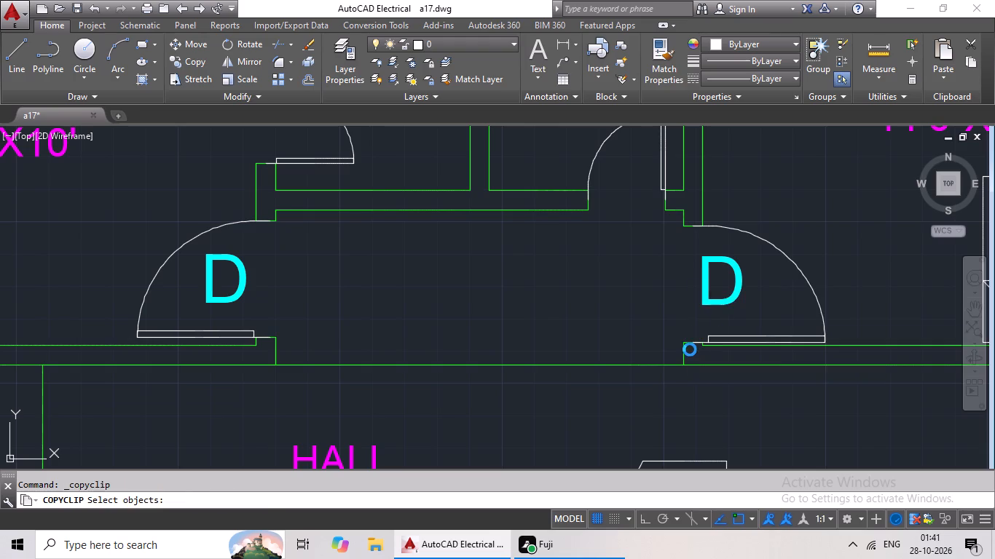
middle_drag(640, 378, 675, 296)
scroll(656, 314, down, 1)
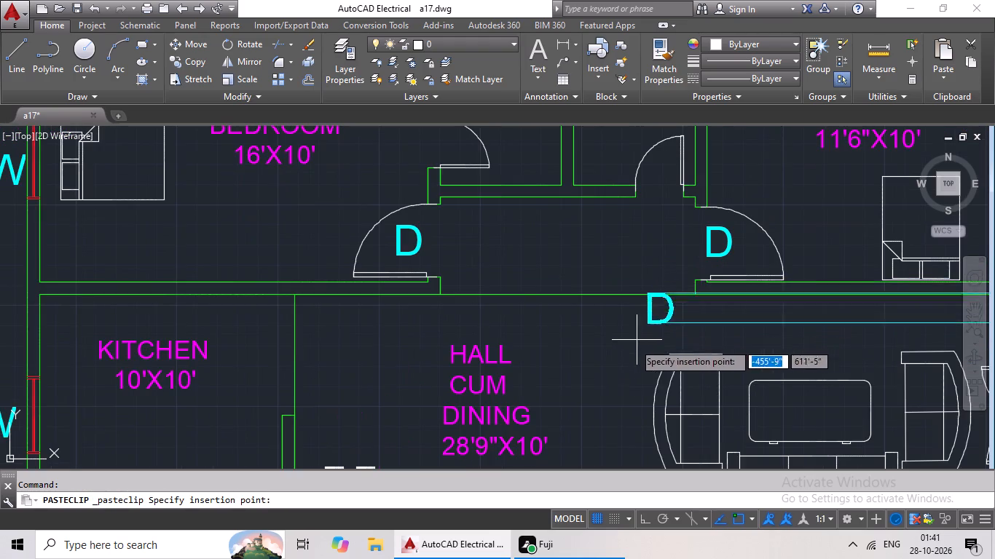
middle_drag(614, 360, 648, 345)
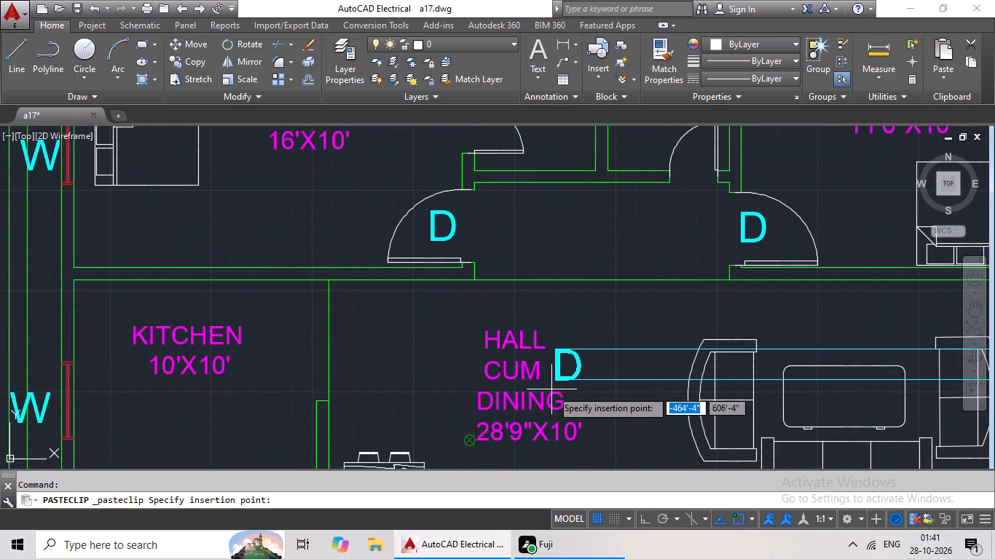
middle_drag(551, 389, 590, 303)
scroll(587, 323, down, 1)
middle_drag(570, 378, 583, 302)
scroll(590, 317, down, 1)
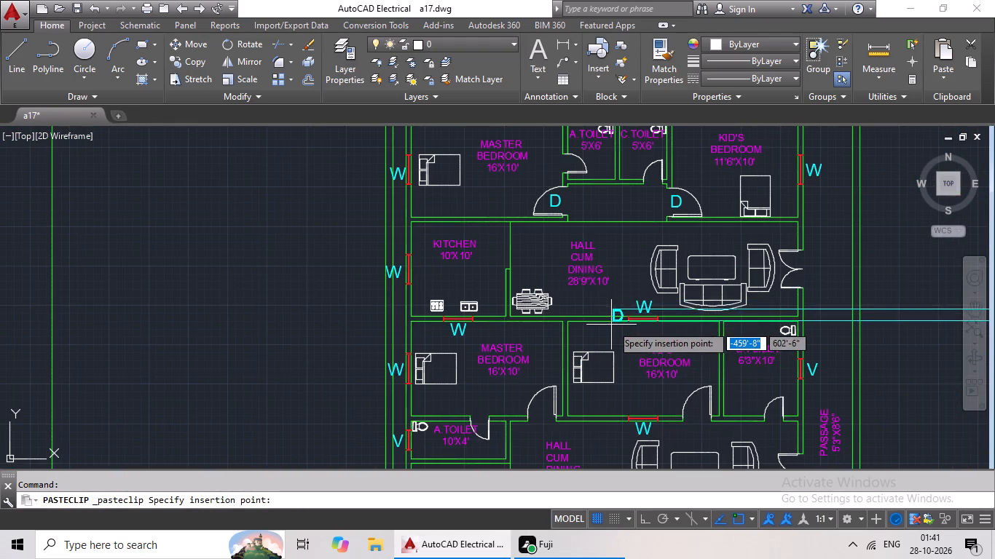
middle_drag(613, 325, 530, 326)
middle_drag(549, 314, 476, 349)
middle_drag(479, 336, 497, 264)
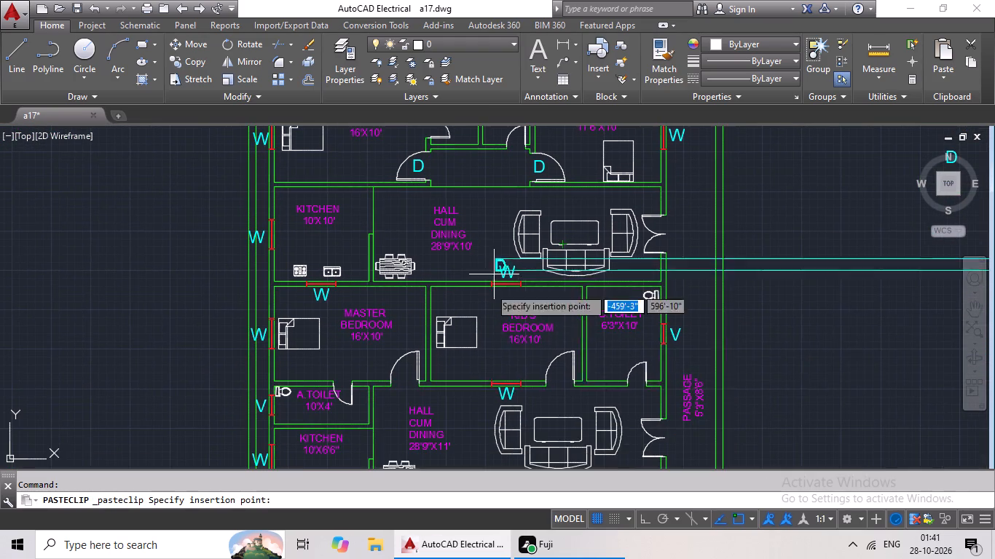
middle_drag(486, 310, 489, 290)
middle_drag(511, 341, 521, 295)
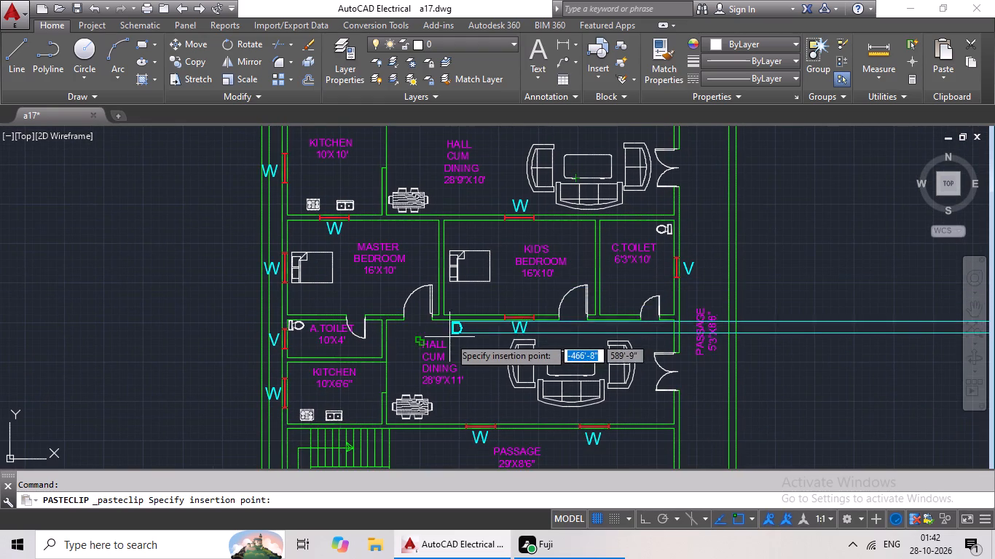
scroll(413, 314, up, 2)
click(404, 322)
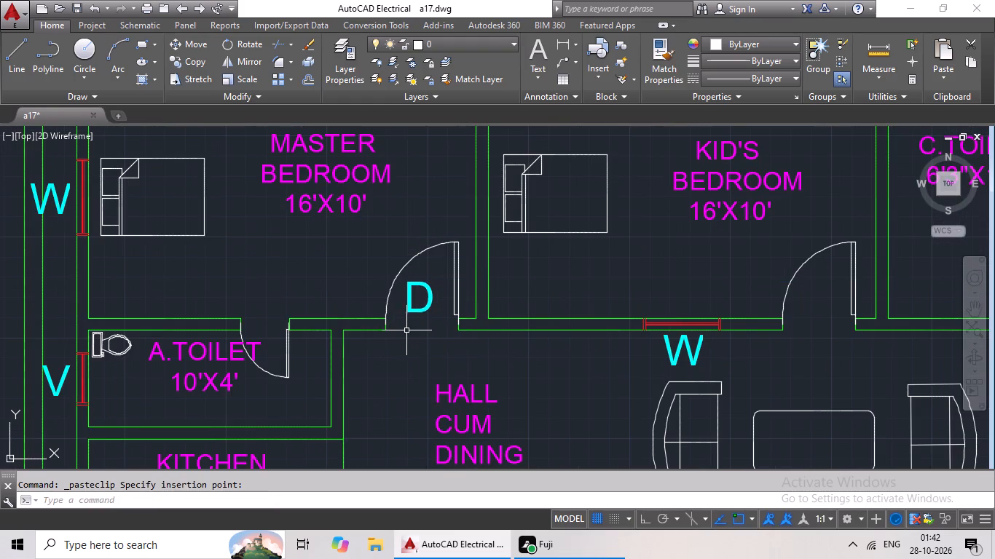
Paste a D label into the door swing of the 16'X10' KID'S BEDROOM beside the 6'3"X10' C.TOILET.
key(ctrl+c)
key(ctrl+v)
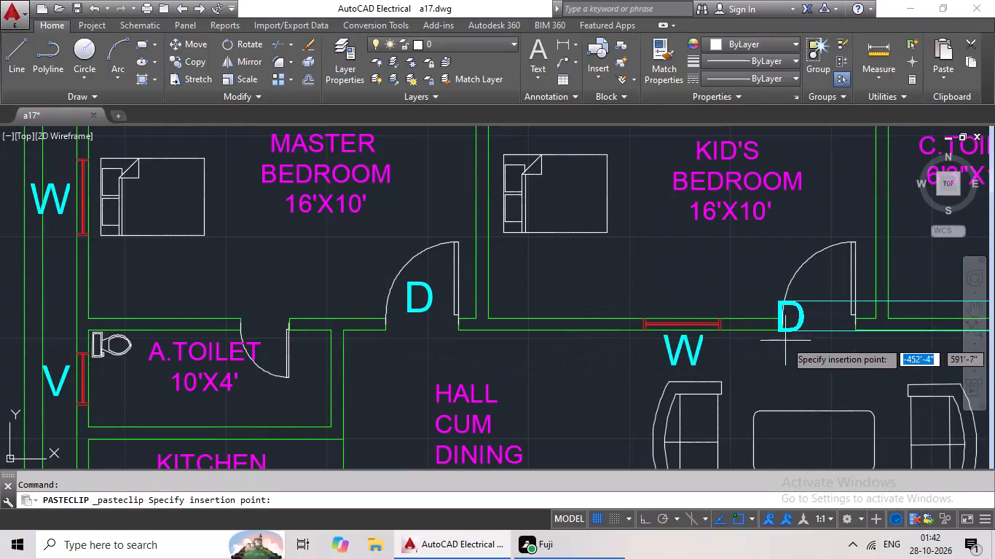
click(804, 325)
Paste a D label into the hallway door swing of the 16'X10' MASTER BEDROOM just below the staircase.
scroll(806, 329, down, 1)
middle_drag(806, 329, 588, 332)
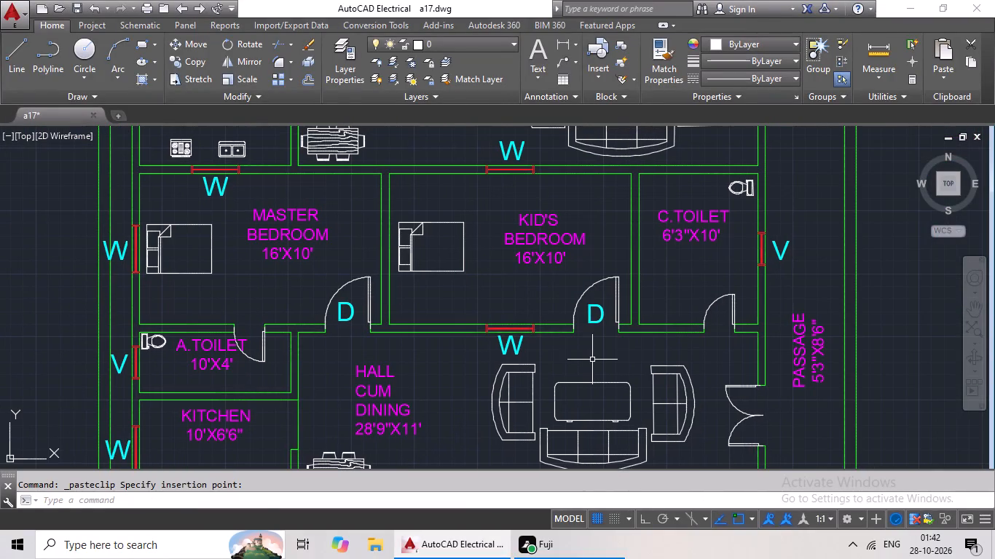
key(ctrl+c)
key(ctrl+v)
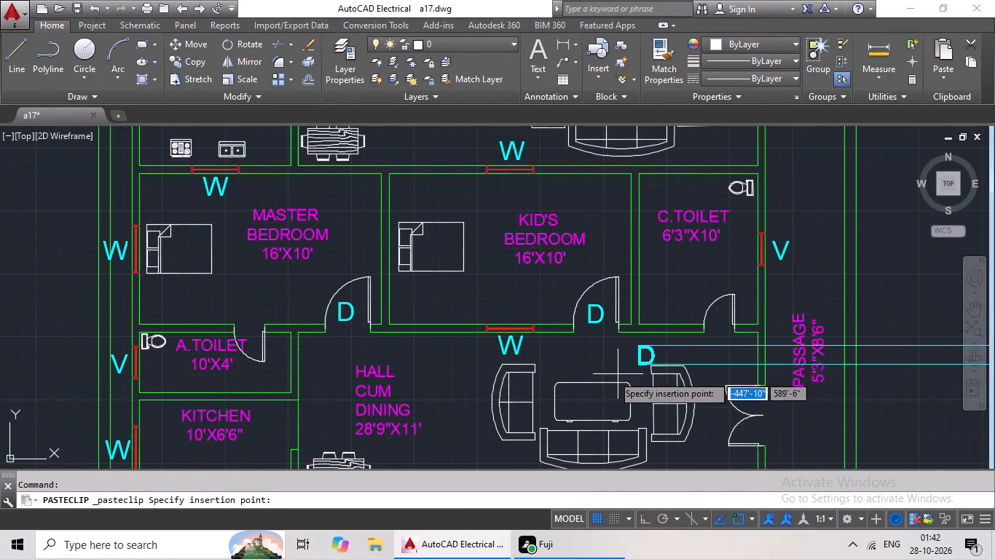
middle_drag(500, 388, 523, 280)
scroll(529, 286, down, 1)
middle_drag(537, 288, 551, 239)
middle_drag(559, 286, 559, 283)
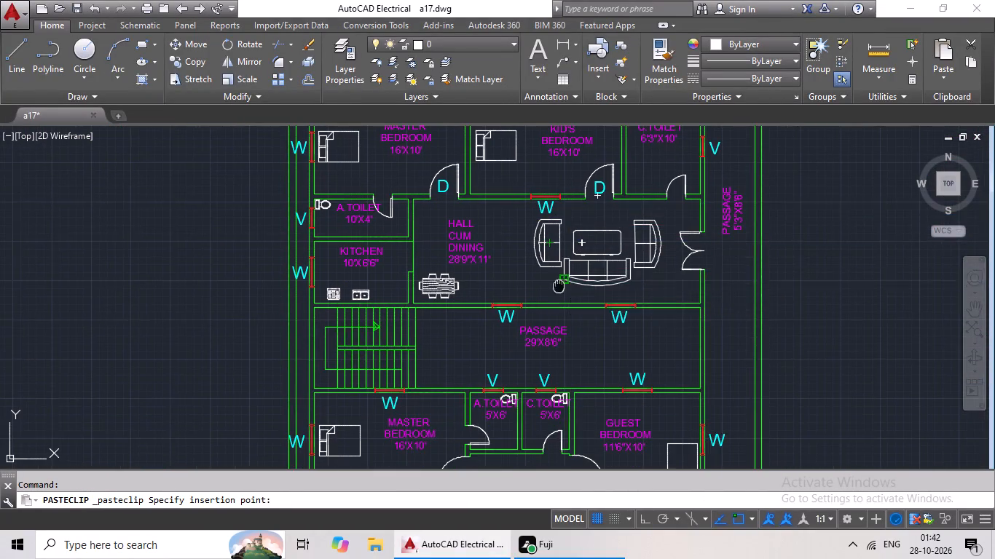
middle_drag(559, 283, 572, 219)
scroll(484, 421, up, 3)
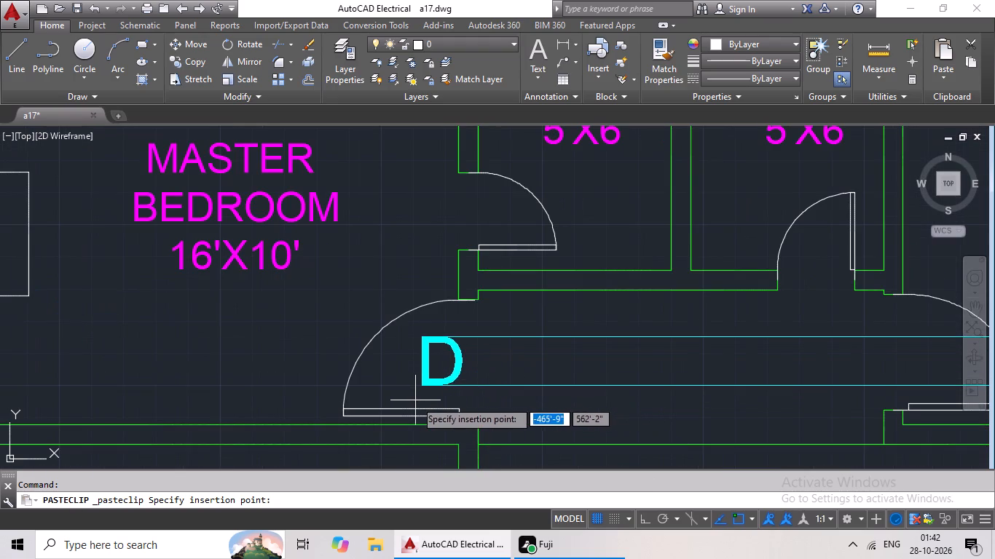
click(413, 400)
Paste a D label into the door swing of the 11'6"X10' GUEST BEDROOM.
key(ctrl+c)
key(ctrl+v)
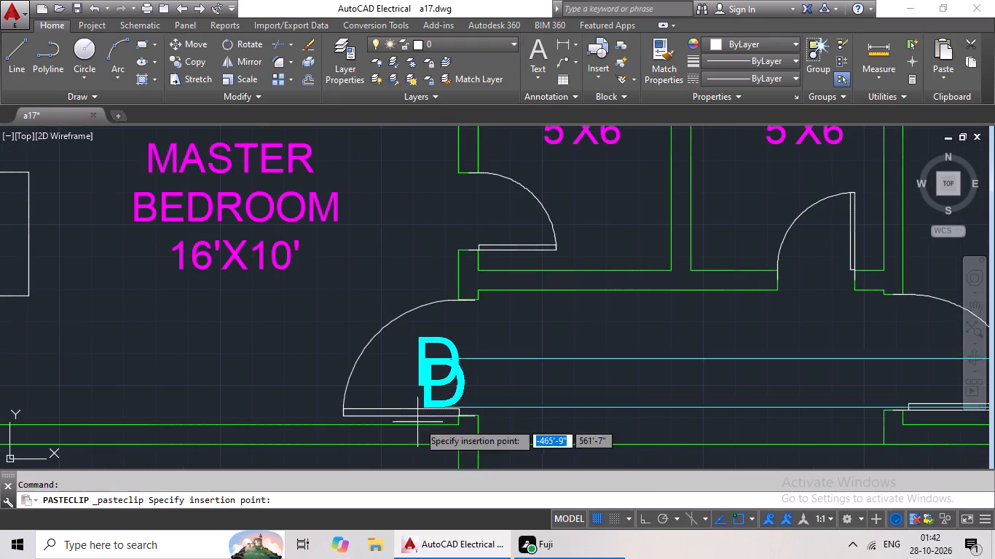
scroll(506, 435, down, 1)
middle_drag(591, 400, 457, 349)
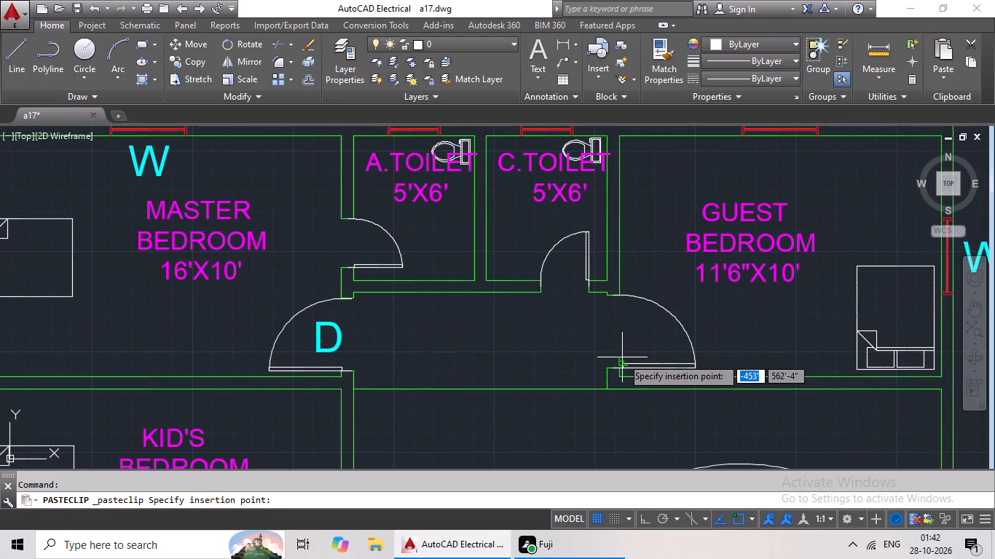
click(622, 357)
Paste a D label into the door swing of the 16'X10' KID'S BEDROOM above the STORE.
middle_drag(420, 376, 457, 256)
scroll(461, 270, down, 2)
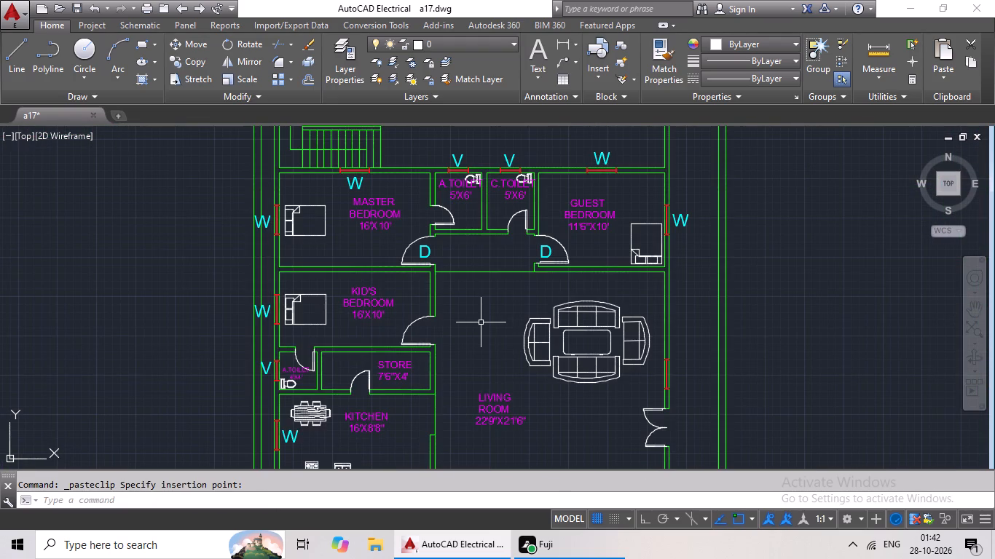
key(ctrl+c)
key(ctrl+v)
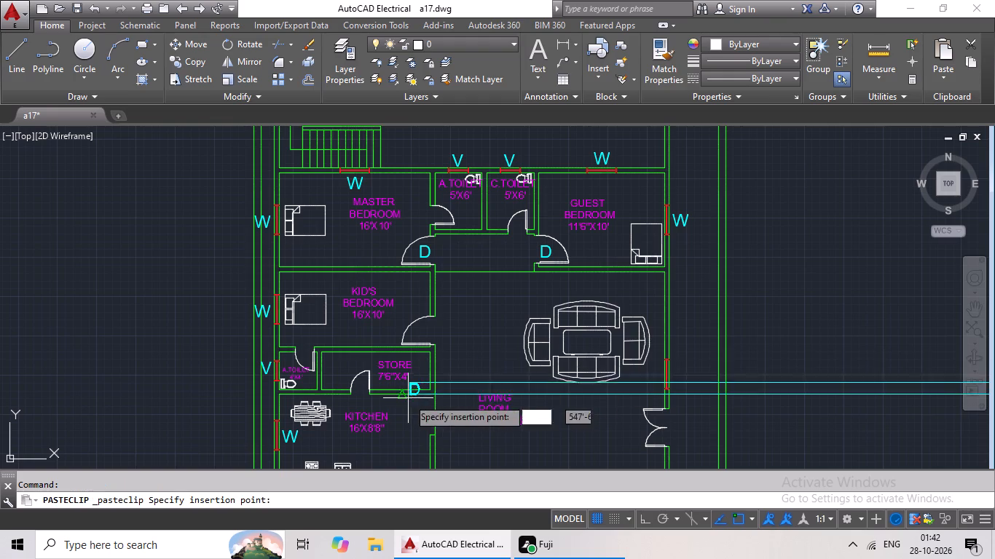
scroll(417, 346, up, 3)
click(418, 328)
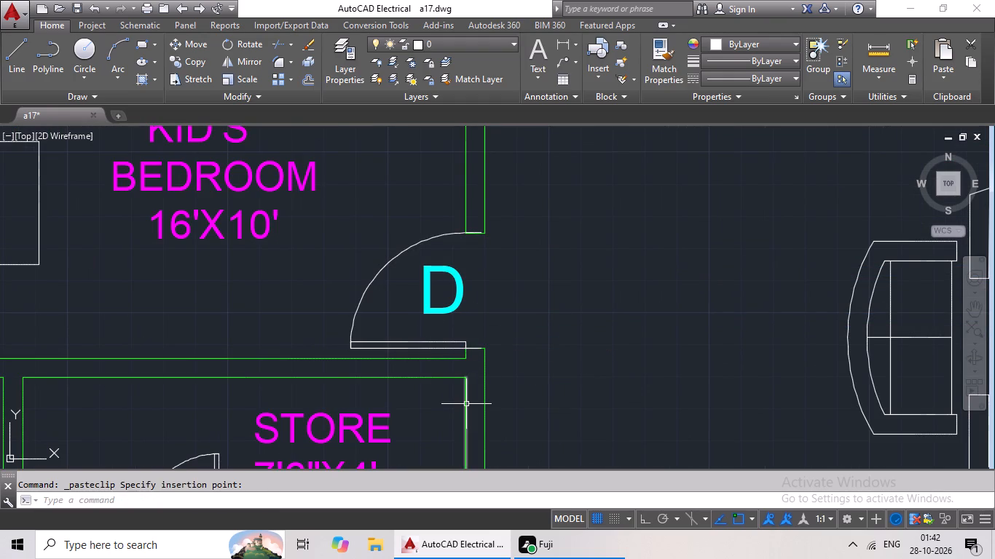
Paste a D label into the door swing of the 16'X10' MASTER BEDROOM beside the 16'X11' KID'S BEDROOM.
key(ctrl+c)
key(ctrl+v)
scroll(535, 353, down, 3)
middle_drag(543, 341, 543, 336)
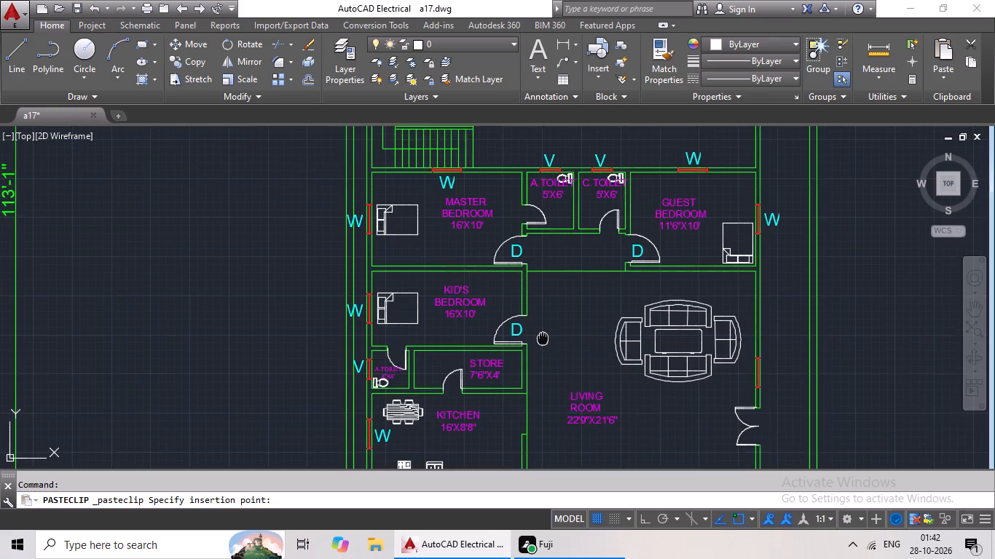
middle_drag(543, 336, 543, 247)
middle_drag(582, 338, 465, 301)
middle_drag(543, 330, 533, 281)
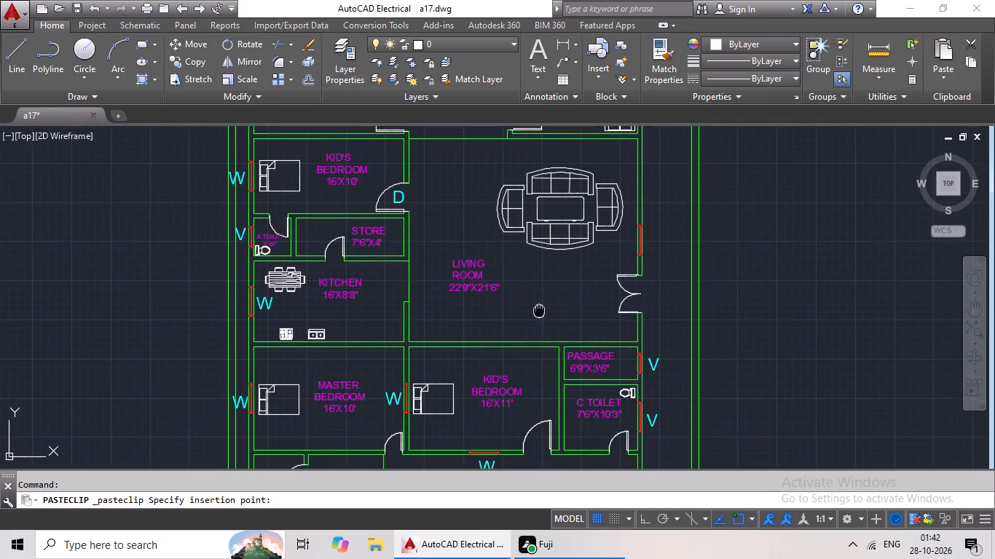
middle_drag(533, 281, 525, 238)
scroll(389, 382, up, 1)
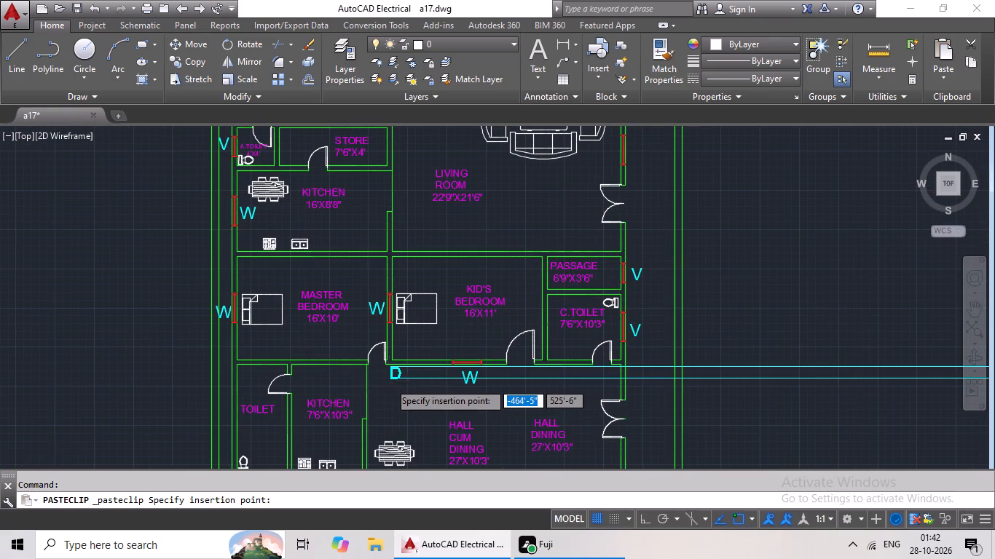
scroll(389, 382, up, 3)
click(259, 290)
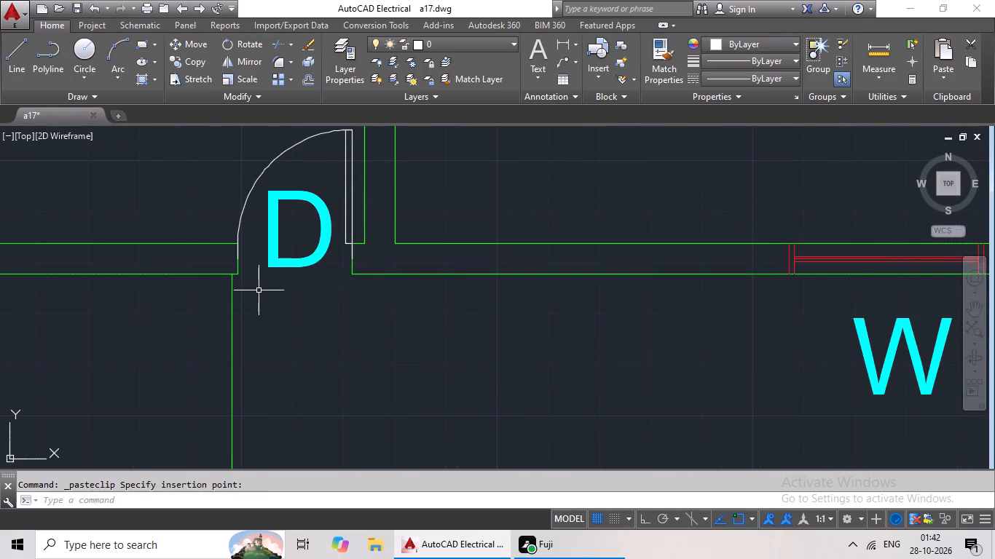
Paste a D label into the door swing of the 16'X11' KID'S BEDROOM.
key(ctrl+c)
key(ctrl+v)
scroll(396, 301, down, 2)
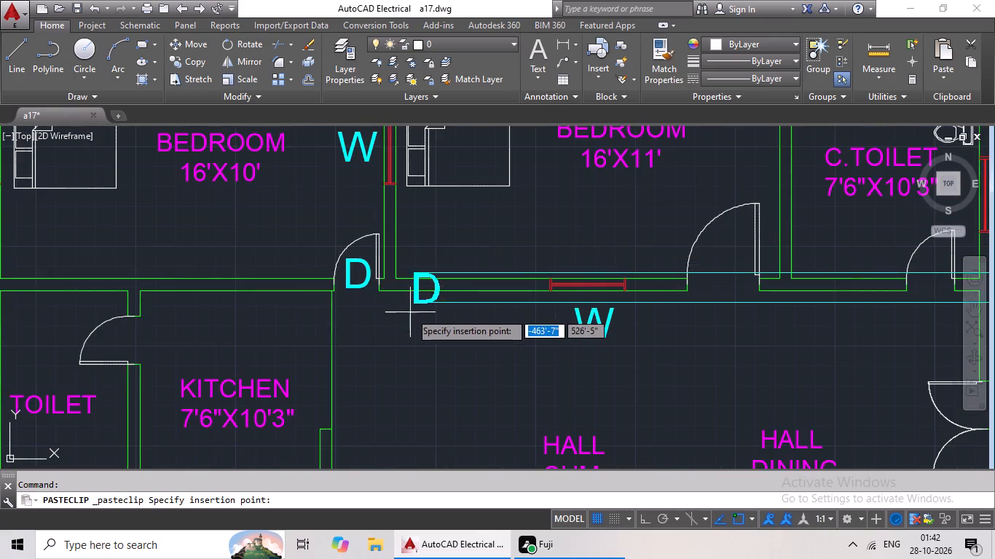
scroll(410, 312, down, 1)
middle_drag(442, 320, 338, 303)
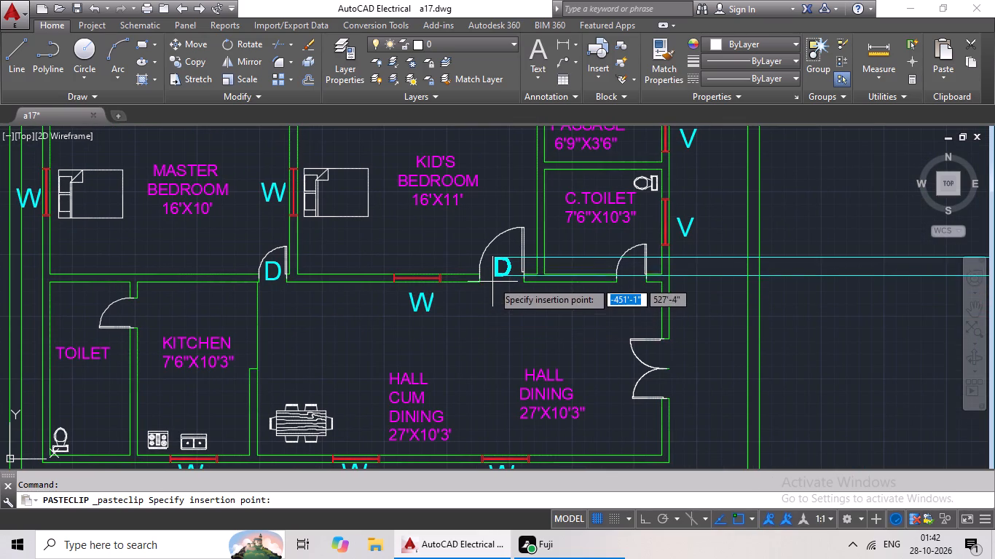
click(492, 274)
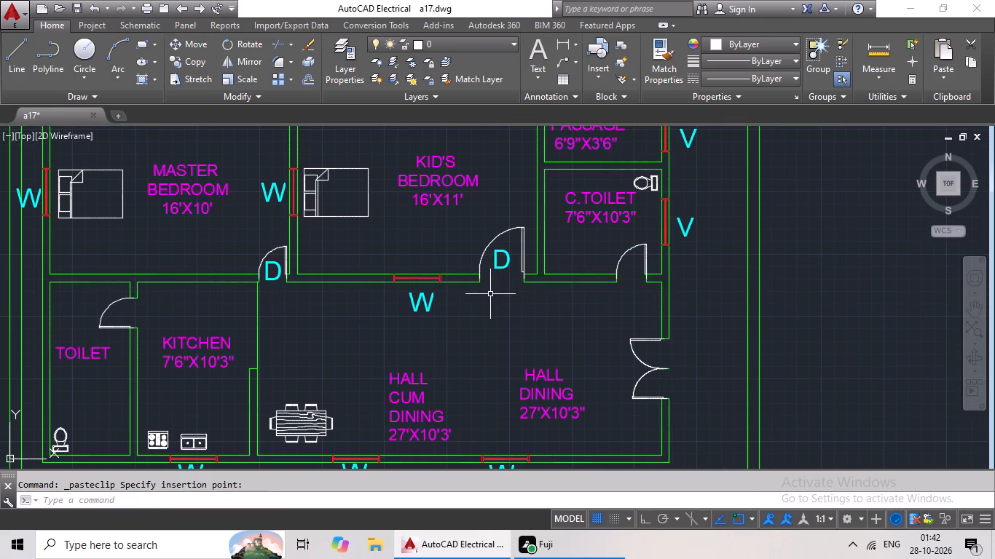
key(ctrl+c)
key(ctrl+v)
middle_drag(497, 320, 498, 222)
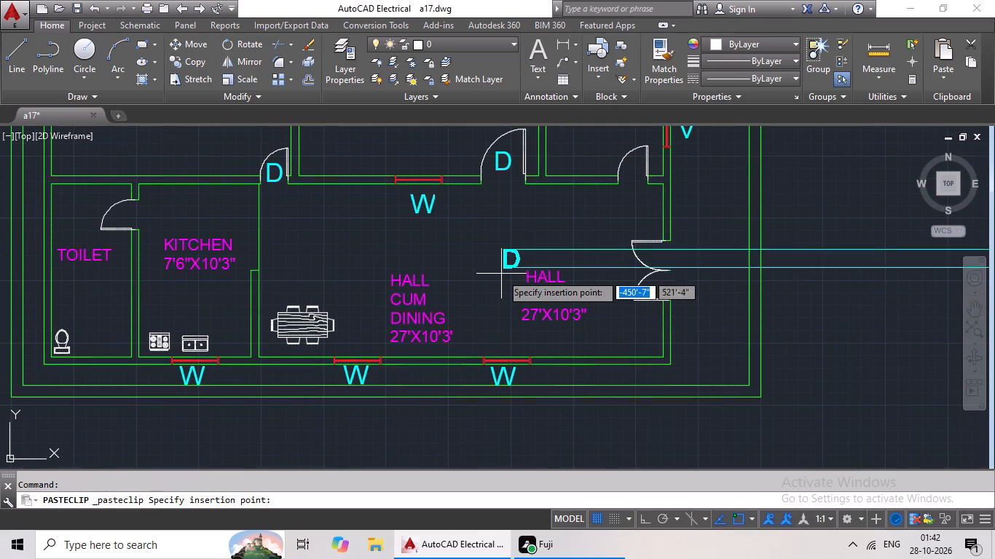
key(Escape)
Change the text of the spare cyan D label outside the green floor plan to O.
scroll(516, 288, down, 2)
middle_drag(561, 253, 414, 435)
scroll(533, 322, down, 1)
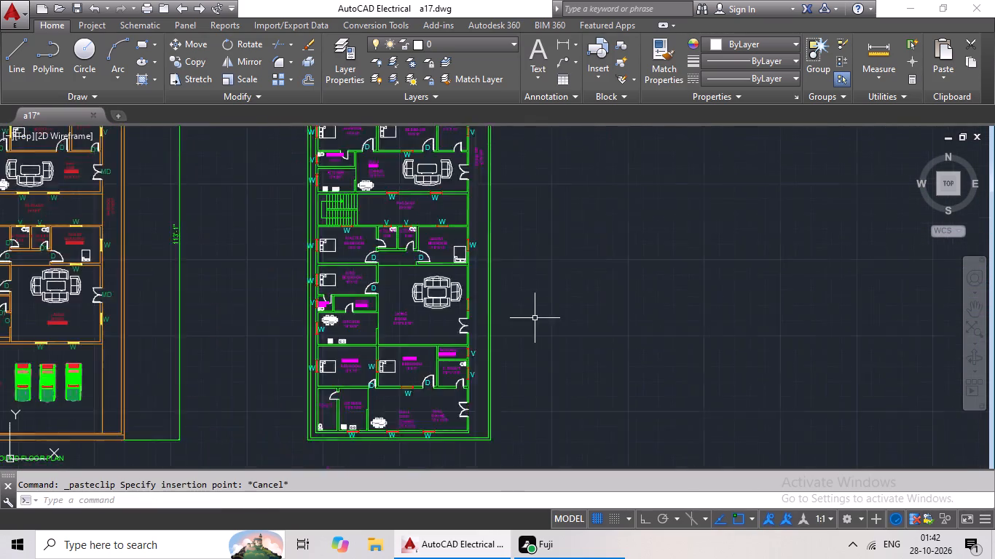
scroll(535, 318, down, 1)
middle_drag(568, 278, 508, 386)
scroll(496, 271, up, 4)
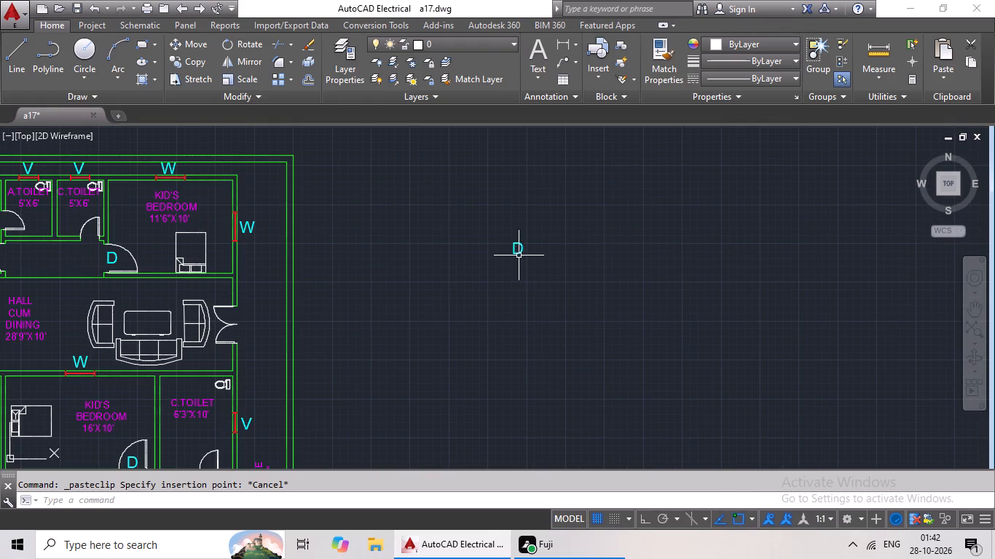
double_click(519, 251)
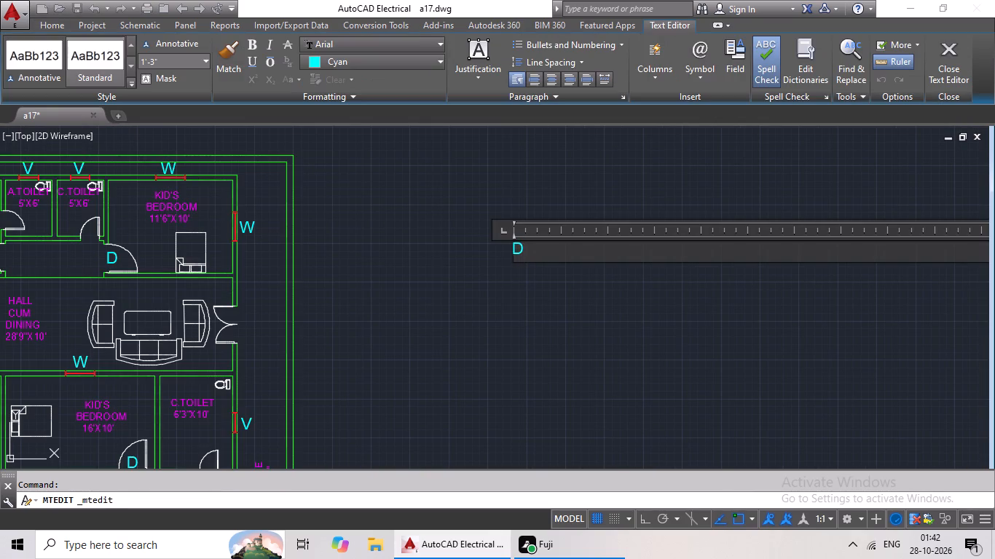
key(BackSpace)
key(shift+o)
click(500, 295)
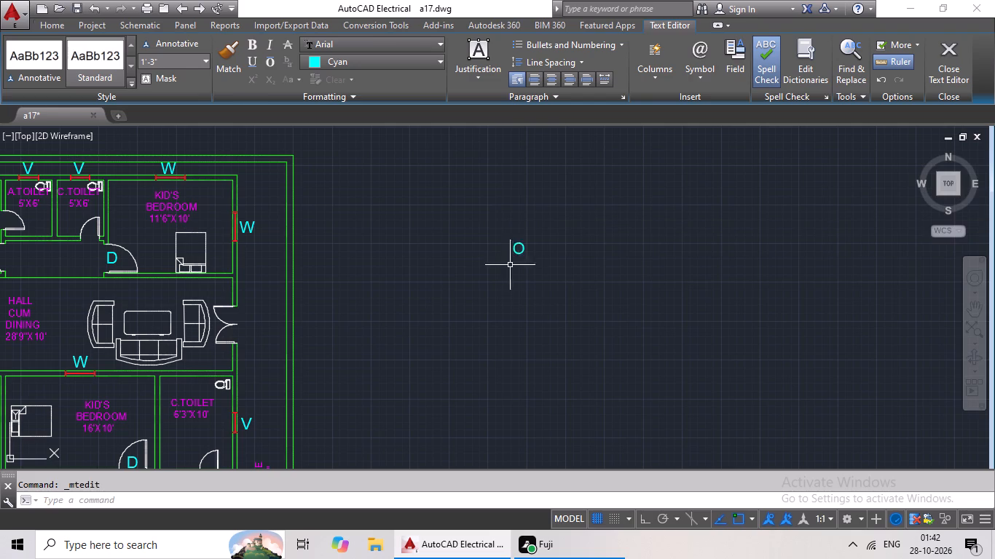
Copy the spare O label and paste it at the opening between the 10'X10' KITCHEN and the 28'9"X10' hall.
click(520, 247)
key(ctrl+c)
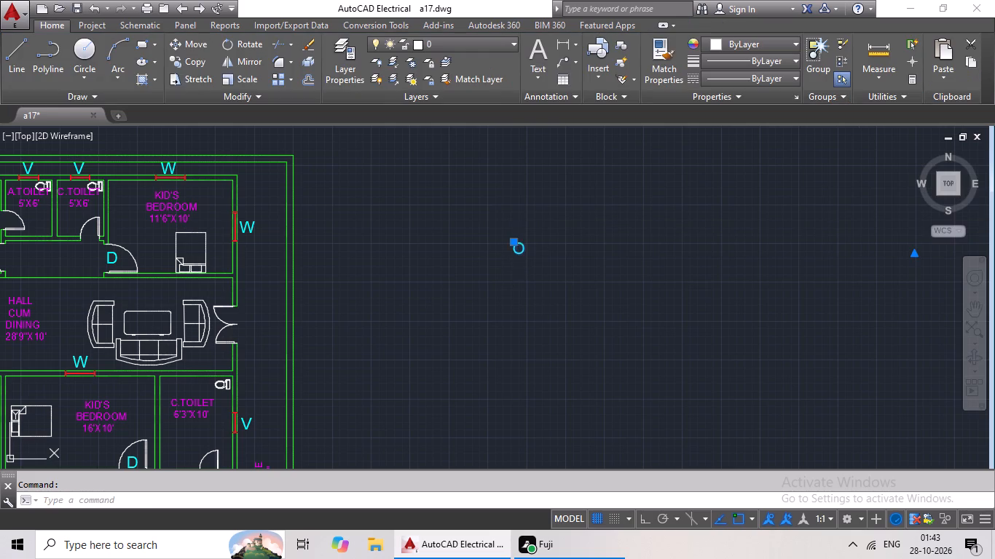
key(ctrl+v)
scroll(336, 279, down, 1)
middle_drag(336, 279, 495, 309)
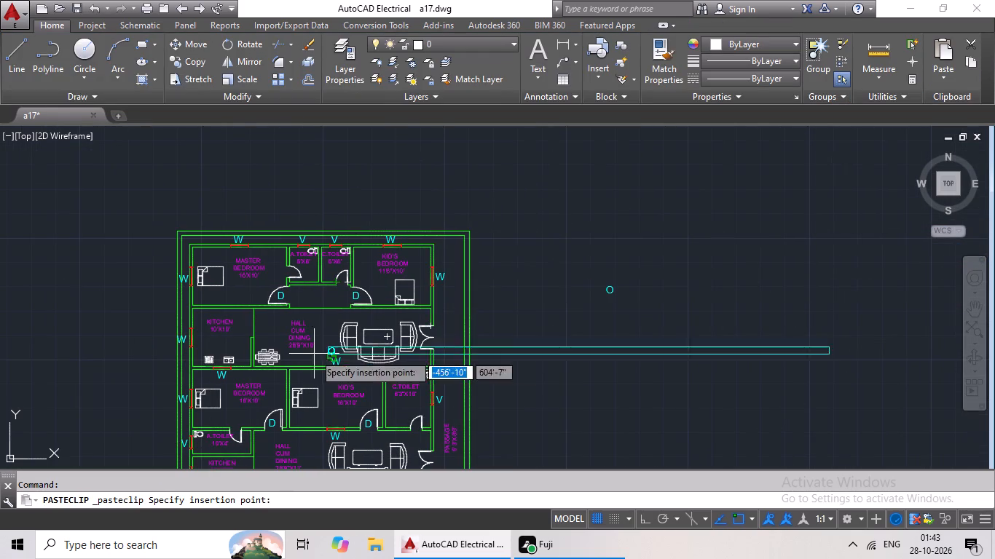
scroll(252, 335, up, 4)
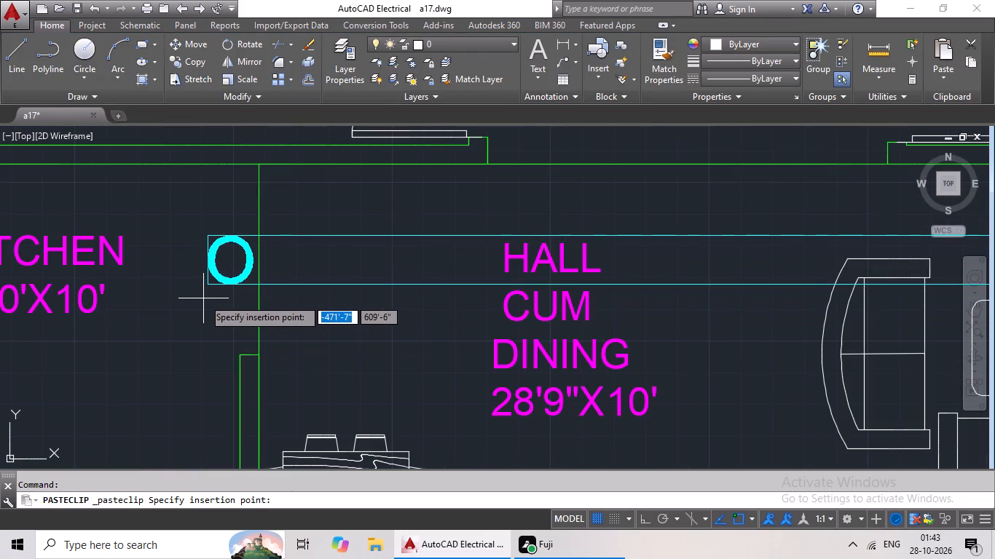
click(202, 298)
Paste an O label at the opening between the 10'X6'6" KITCHEN and the 28'9"X11' hall.
key(ctrl+c)
key(ctrl+v)
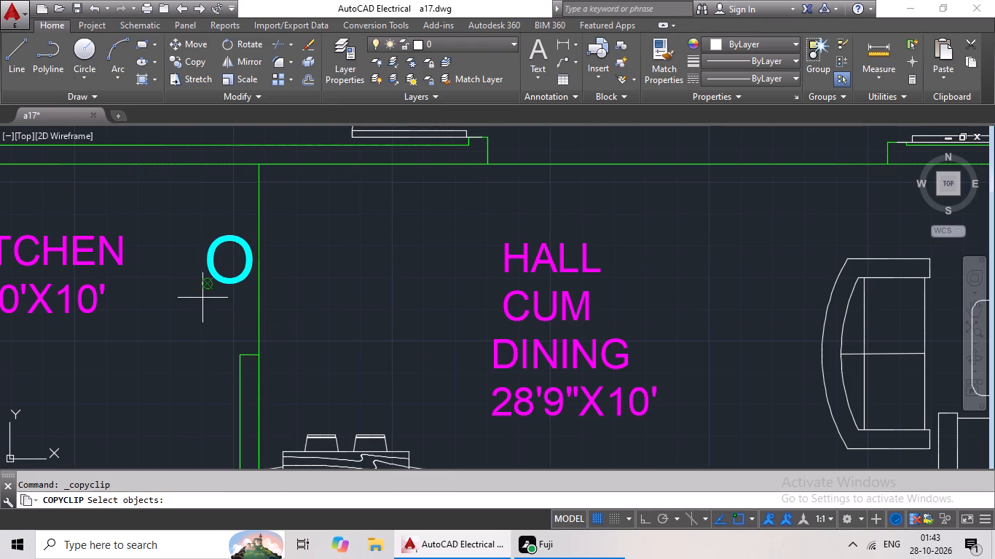
scroll(302, 279, down, 3)
middle_drag(340, 366, 360, 276)
middle_drag(350, 317, 359, 267)
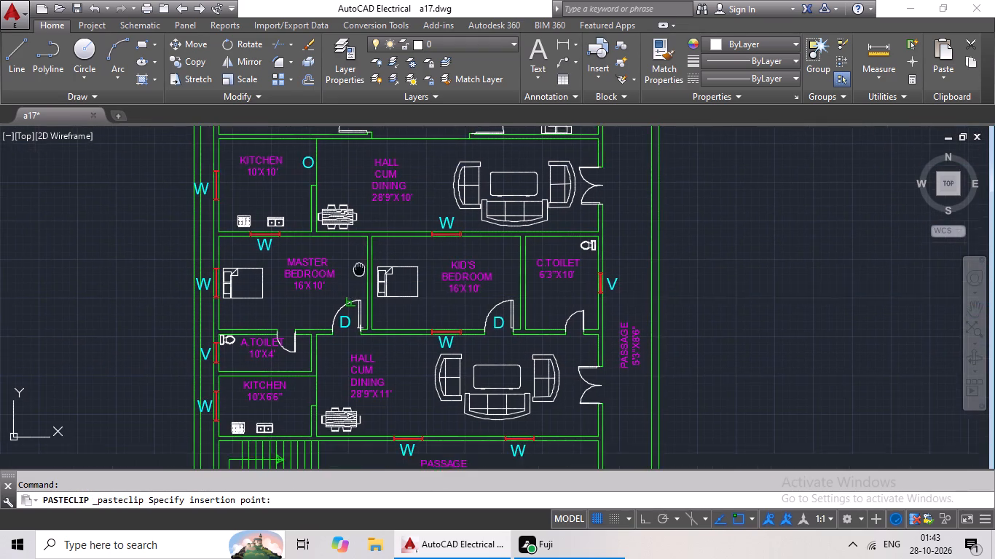
middle_drag(359, 267, 363, 245)
scroll(288, 361, up, 3)
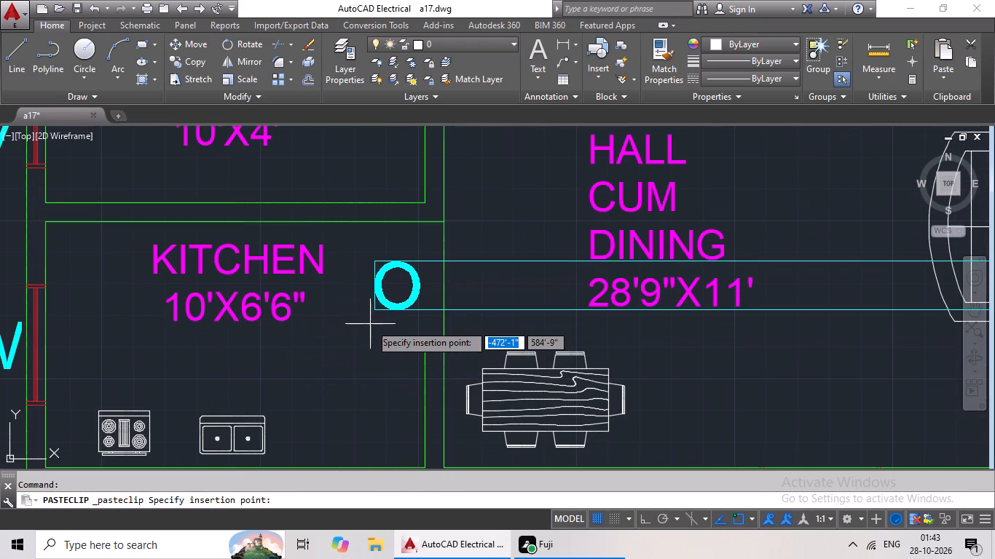
click(384, 319)
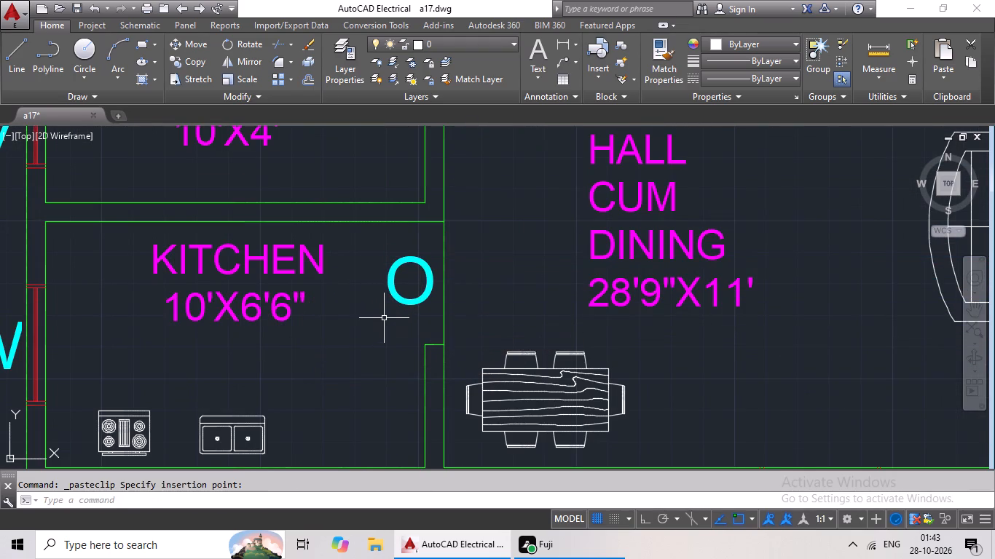
Paste an O label at the opening between the 16'X8'8" KITCHEN and the LIVING ROOM.
key(ctrl+c)
key(ctrl+v)
ctrl+scroll(385, 320, down, 2)
middle_drag(417, 361, 441, 260)
scroll(449, 281, down, 1)
middle_drag(449, 309, 449, 273)
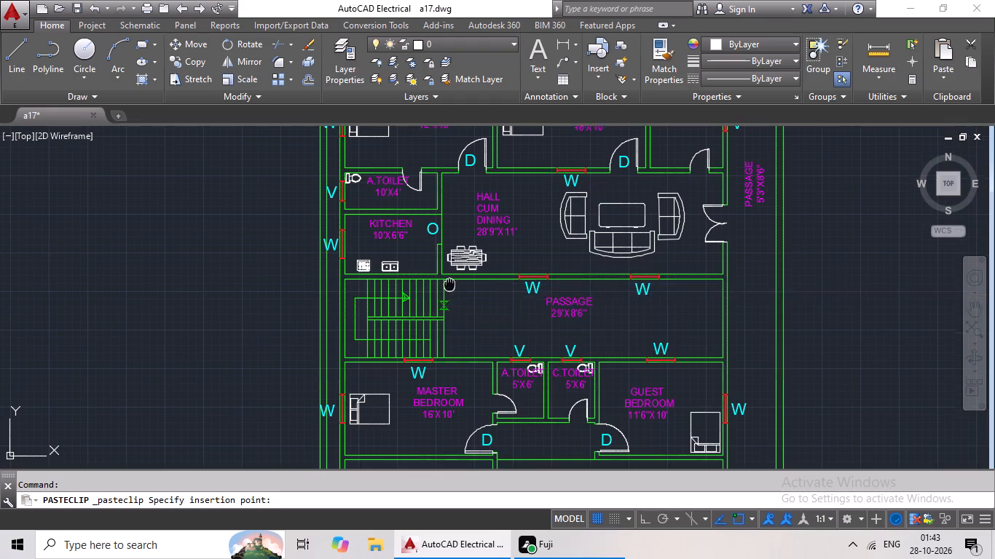
middle_drag(449, 273, 449, 207)
middle_drag(465, 314, 463, 205)
middle_drag(473, 314, 465, 226)
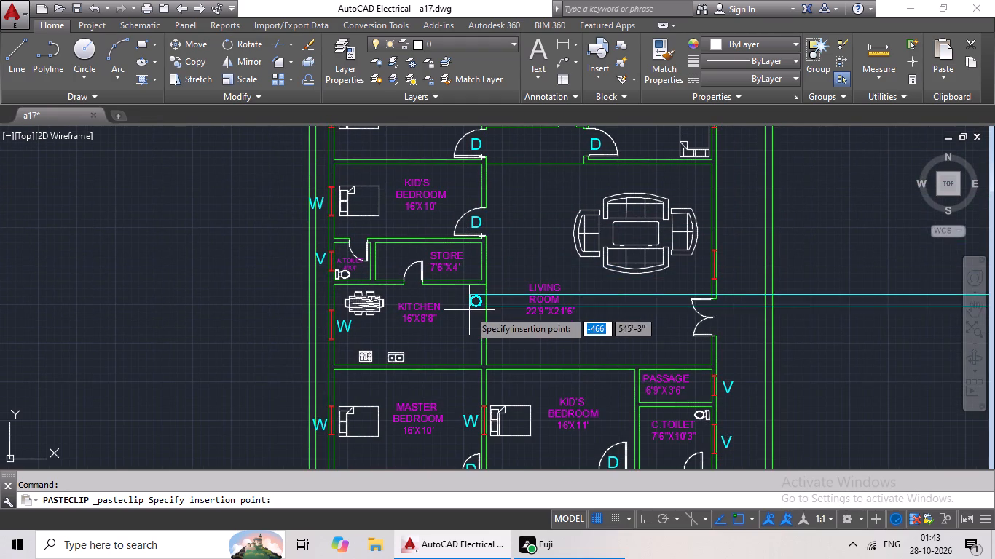
click(469, 311)
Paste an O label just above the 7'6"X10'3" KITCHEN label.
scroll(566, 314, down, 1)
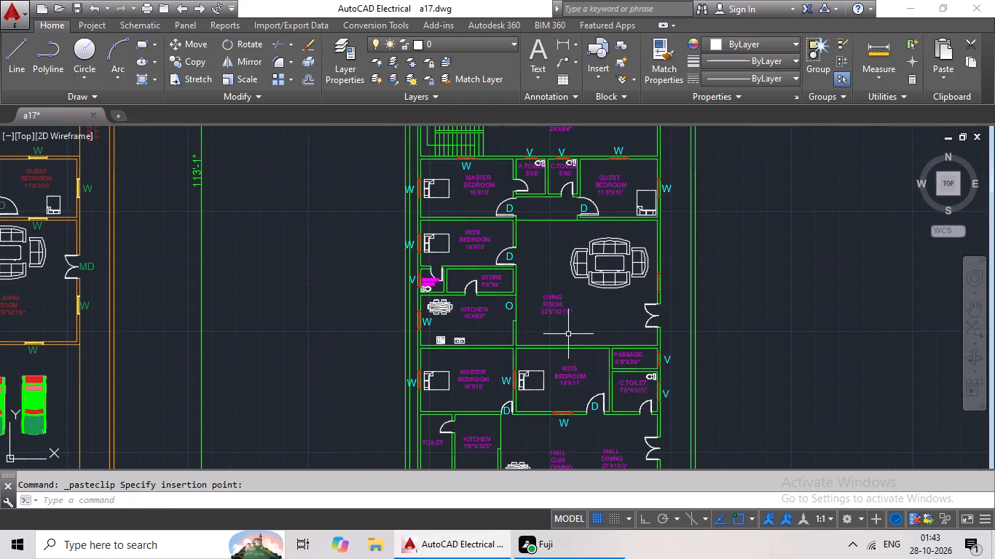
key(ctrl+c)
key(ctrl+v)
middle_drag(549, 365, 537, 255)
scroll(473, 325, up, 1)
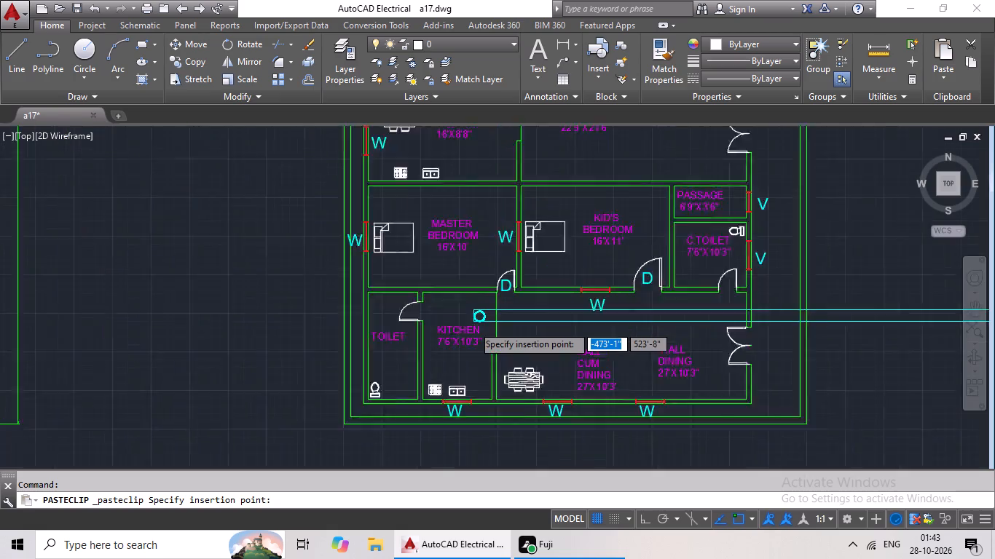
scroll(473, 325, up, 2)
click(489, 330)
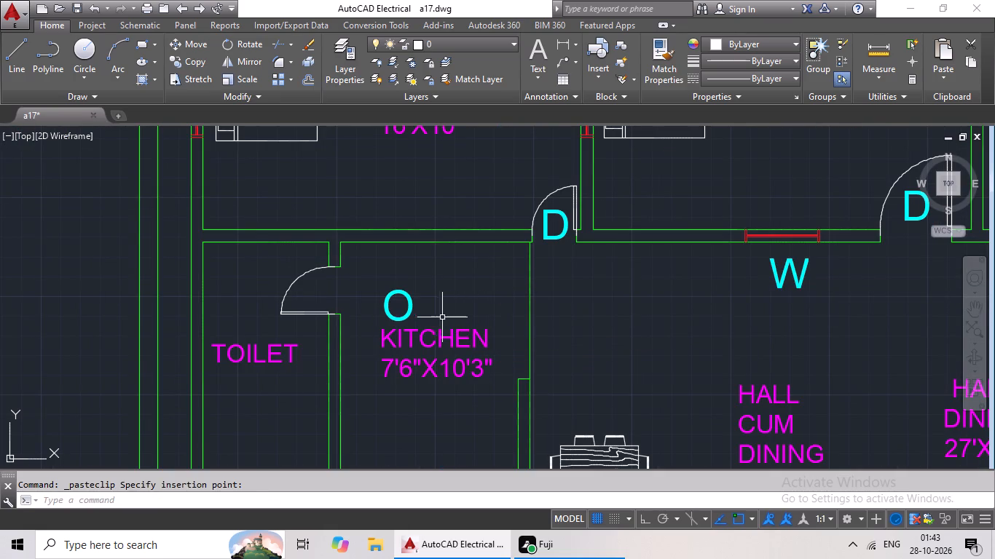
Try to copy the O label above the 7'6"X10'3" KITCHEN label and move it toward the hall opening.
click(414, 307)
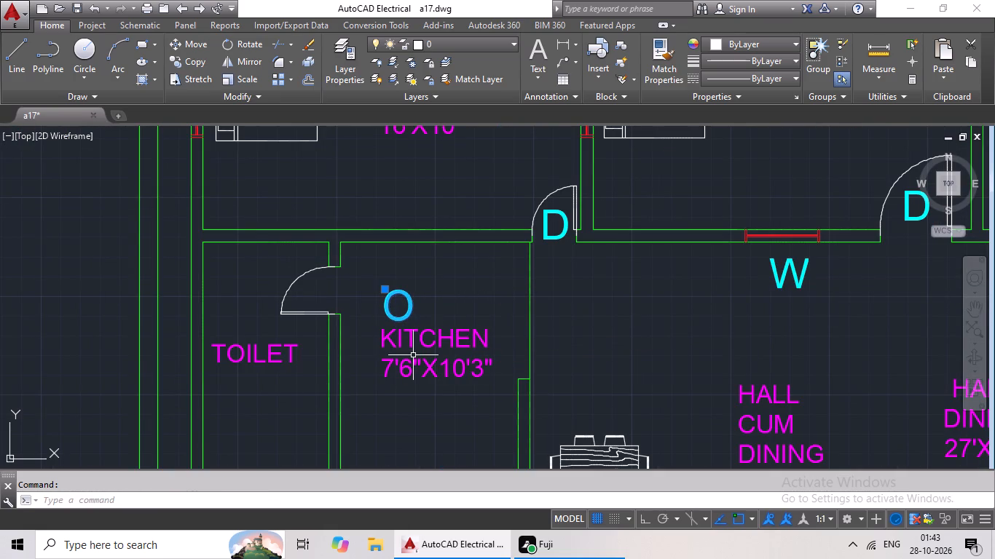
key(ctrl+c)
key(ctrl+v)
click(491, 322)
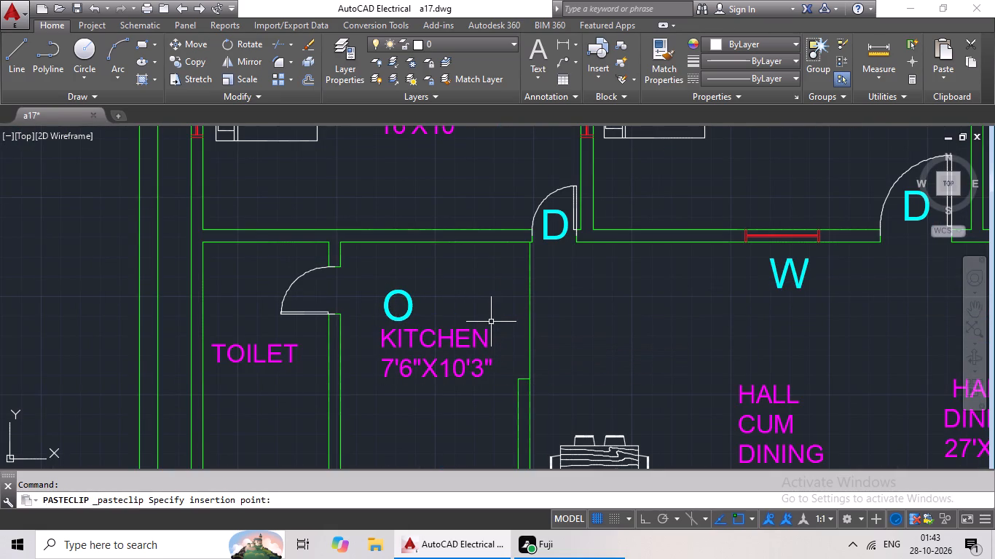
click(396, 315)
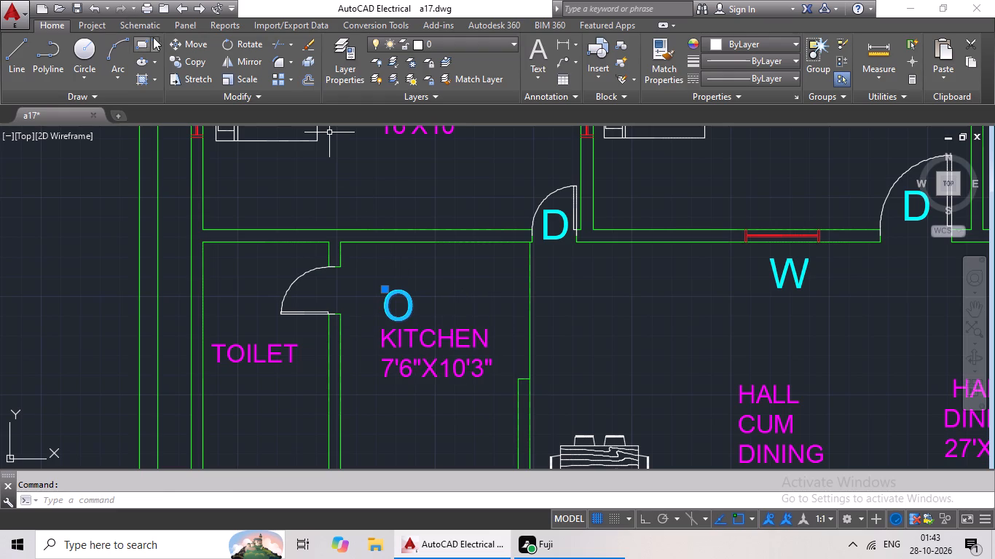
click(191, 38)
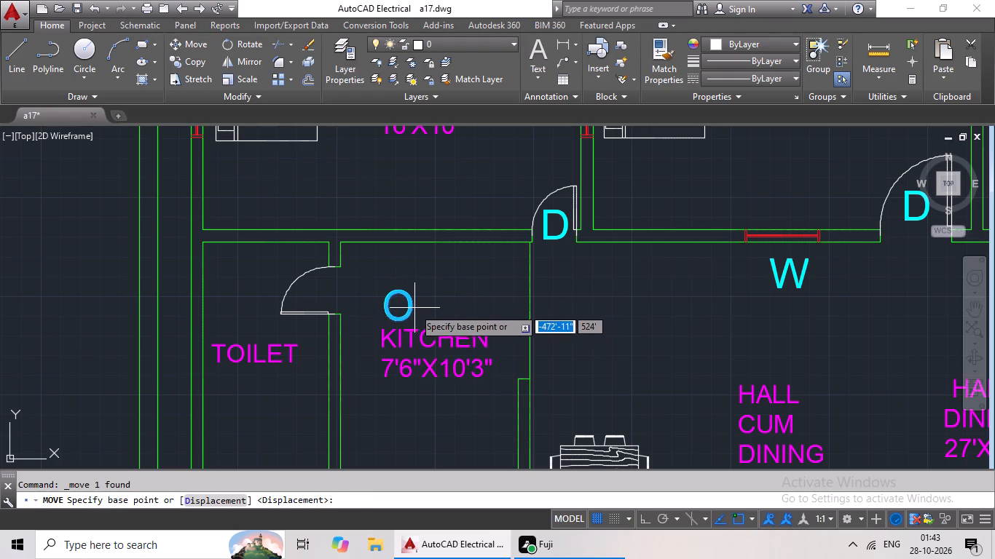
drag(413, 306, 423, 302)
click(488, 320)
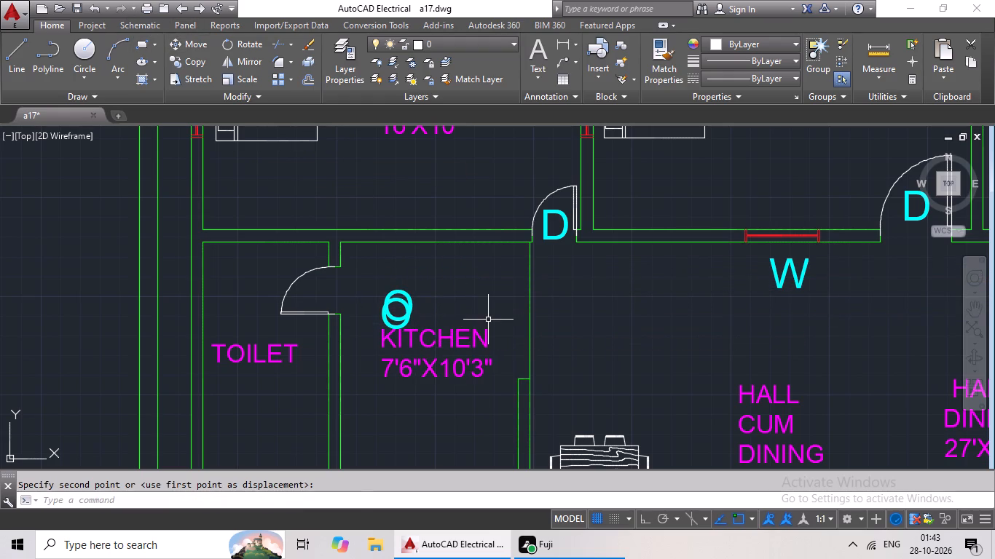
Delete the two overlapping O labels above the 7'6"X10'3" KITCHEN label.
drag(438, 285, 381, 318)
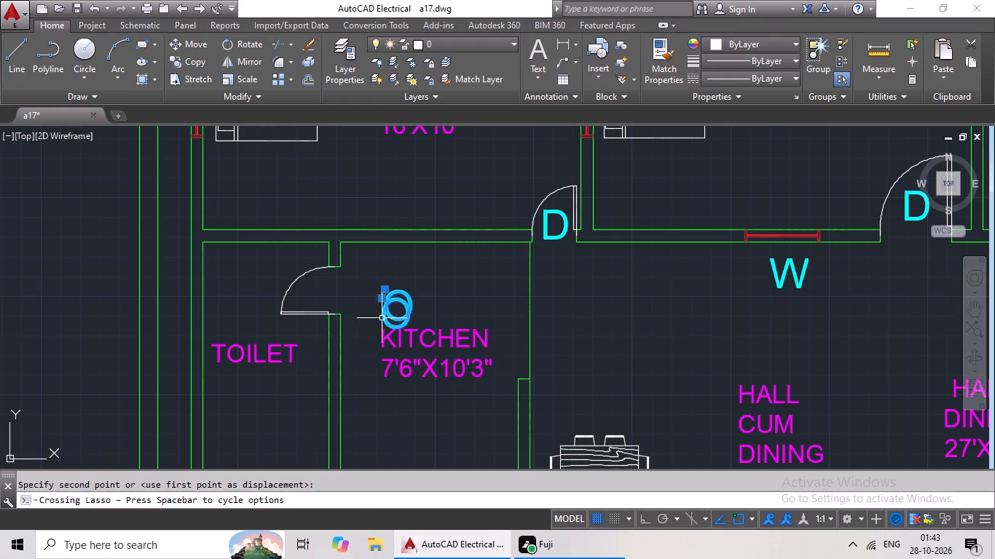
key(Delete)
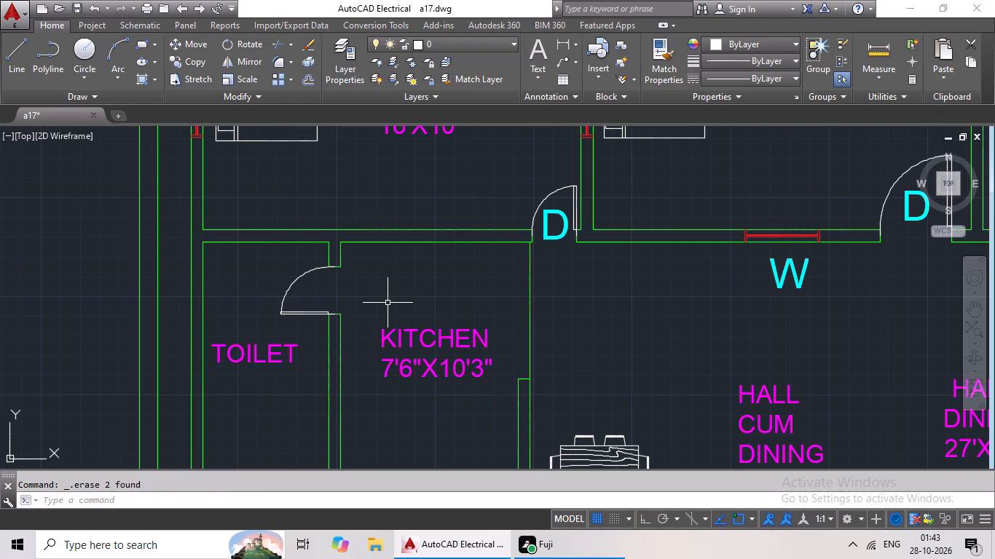
Paste an O label at the opening between the 7'6"X10'3" KITCHEN and the hall, just below the MASTER BEDROOM door.
key(ctrl+c)
key(ctrl+v)
click(537, 317)
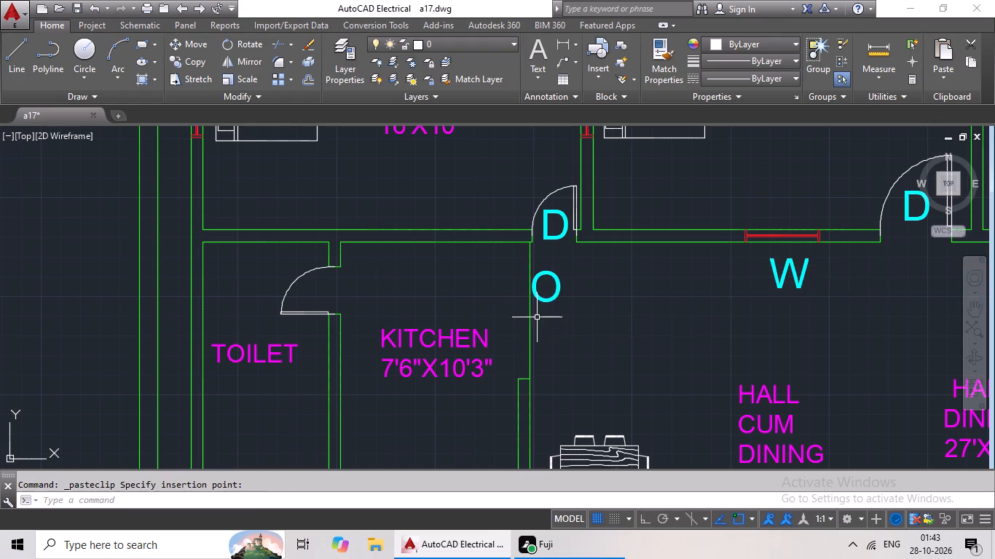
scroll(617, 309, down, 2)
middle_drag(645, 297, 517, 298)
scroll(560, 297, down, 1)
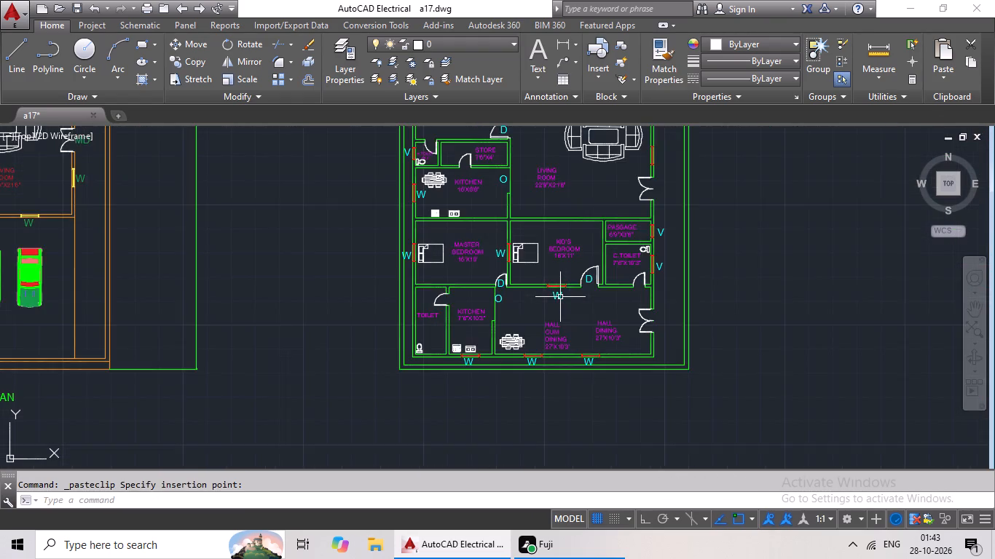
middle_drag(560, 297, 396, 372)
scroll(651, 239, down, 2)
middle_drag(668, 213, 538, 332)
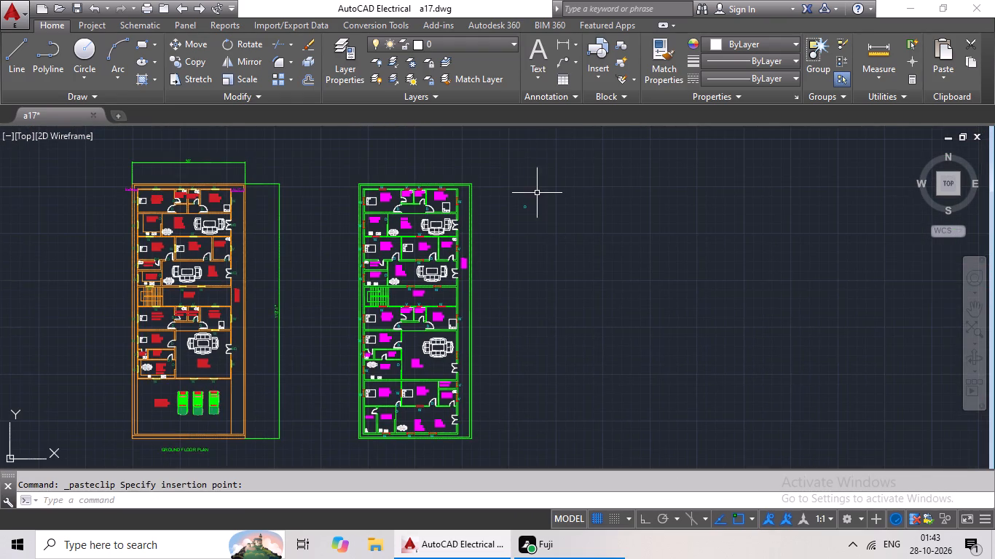
Change the text of the spare cyan O label outside the green floor plan to D1.
scroll(532, 195, up, 3)
double_click(508, 245)
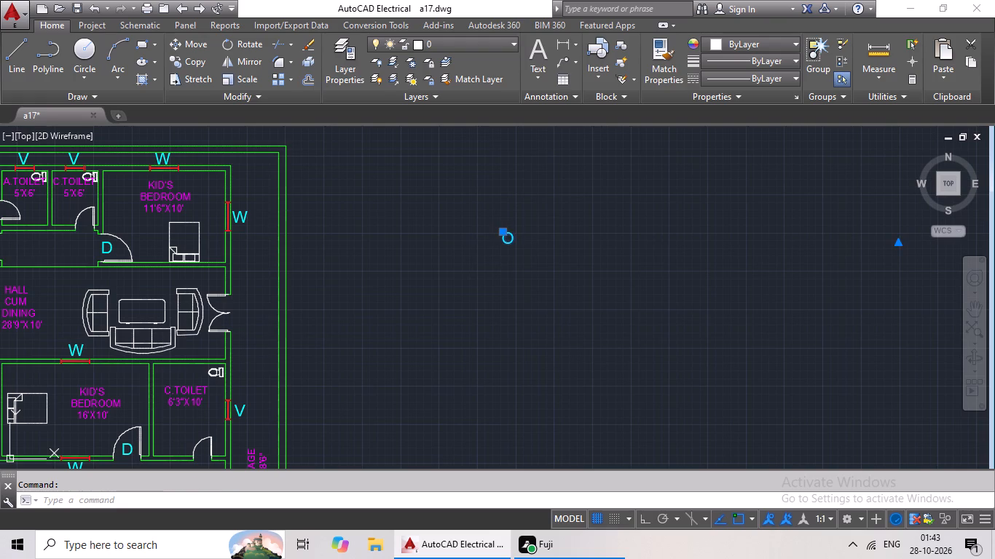
key(BackSpace)
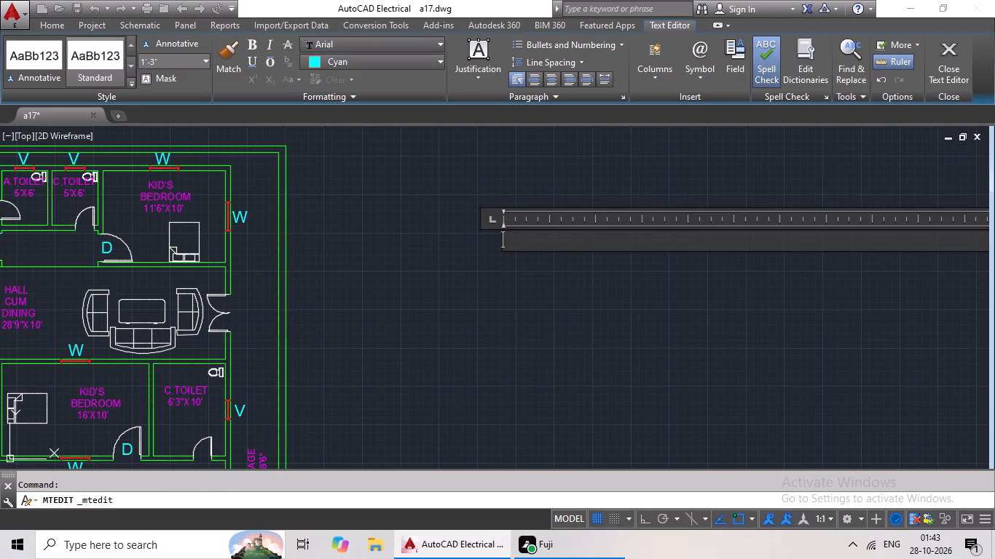
text(D1)
click(514, 261)
Copy the spare D1 label and paste it at the 5'X6' C.TOILET door beside the 11'6"X10' KID'S BEDROOM.
click(509, 241)
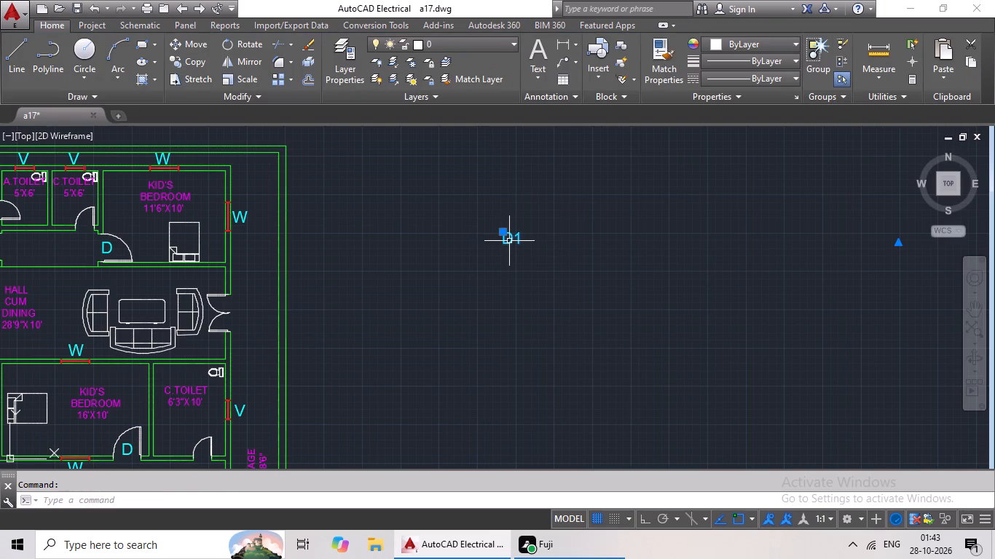
key(ctrl+c)
key(ctrl+v)
middle_drag(392, 238, 559, 252)
scroll(240, 242, up, 7)
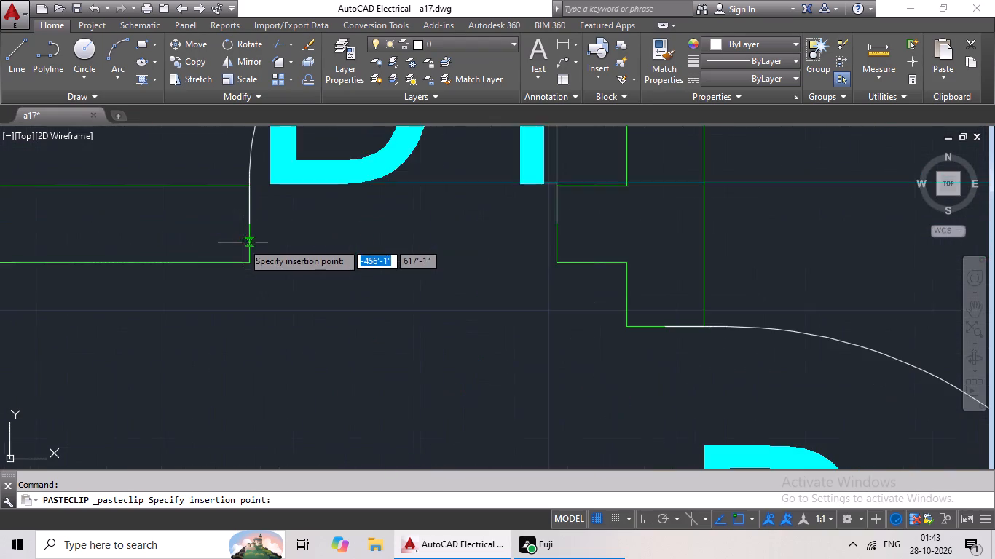
click(232, 416)
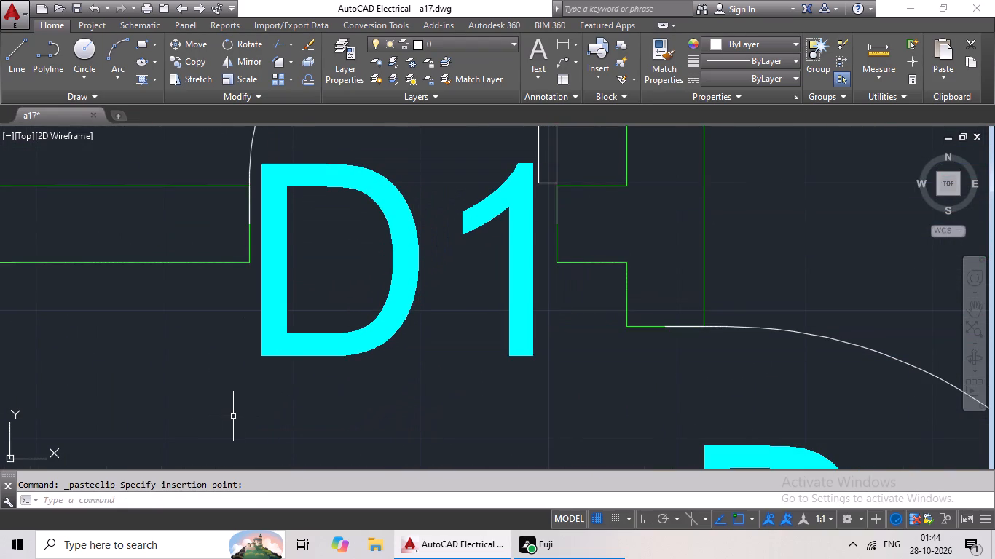
Paste a D1 label at the 5'X6' A.TOILET door off the MASTER BEDROOM in the plan's topmost unit.
key(ctrl+c)
key(ctrl+v)
ctrl+scroll(298, 408, down, 3)
middle_drag(244, 408, 512, 361)
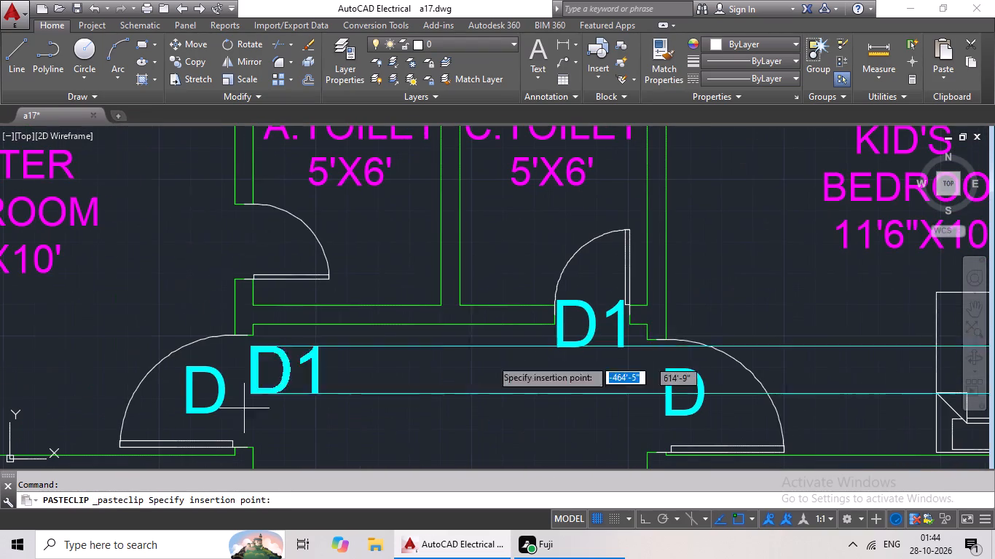
click(201, 279)
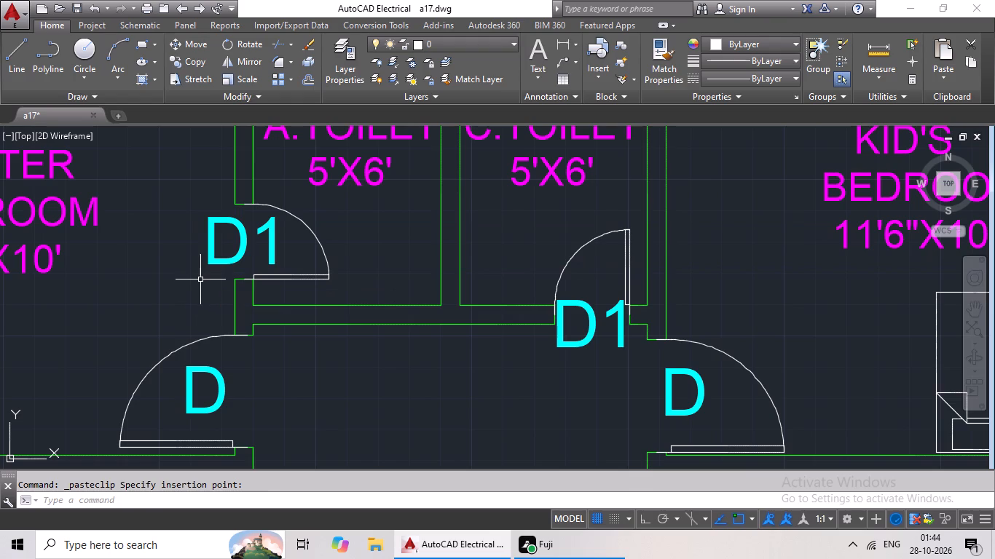
Paste a D1 label at the door between the 16'X10' MASTER BEDROOM and the 10'X4' A.TOILET.
key(ctrl+c)
key(ctrl+v)
ctrl+scroll(206, 285, down, 2)
middle_drag(245, 307, 245, 304)
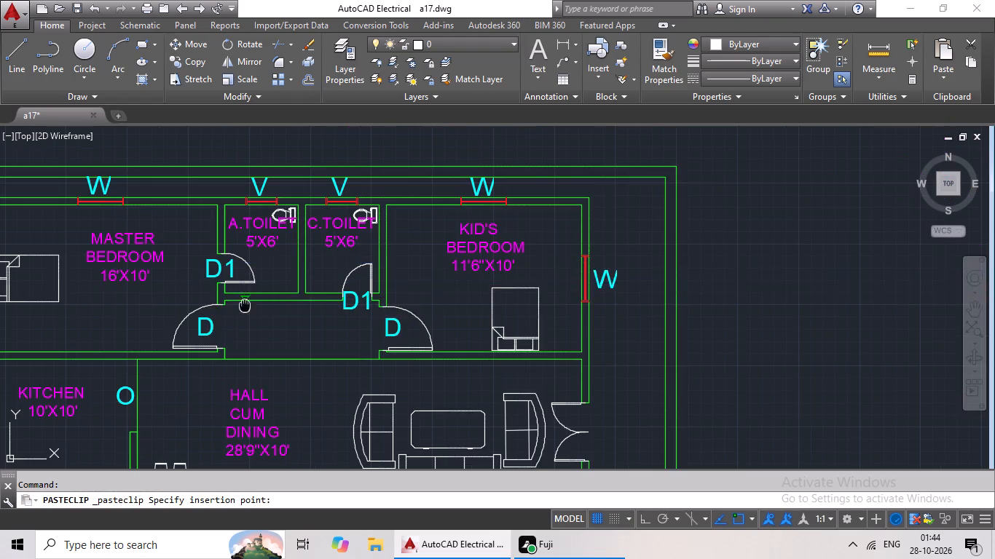
middle_drag(245, 304, 304, 227)
middle_drag(282, 307, 336, 256)
middle_drag(339, 279, 372, 250)
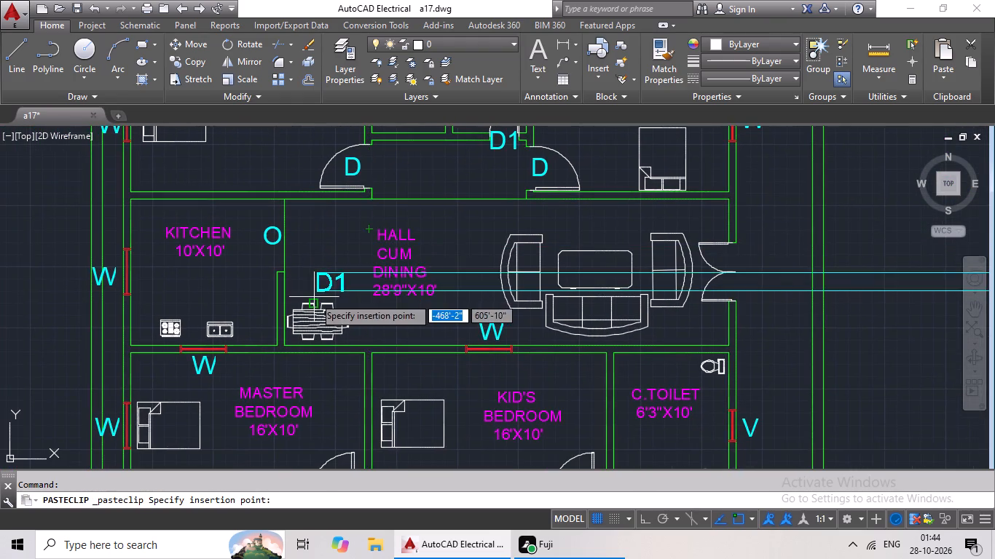
middle_drag(313, 296, 363, 180)
middle_drag(405, 296, 443, 184)
scroll(316, 293, up, 4)
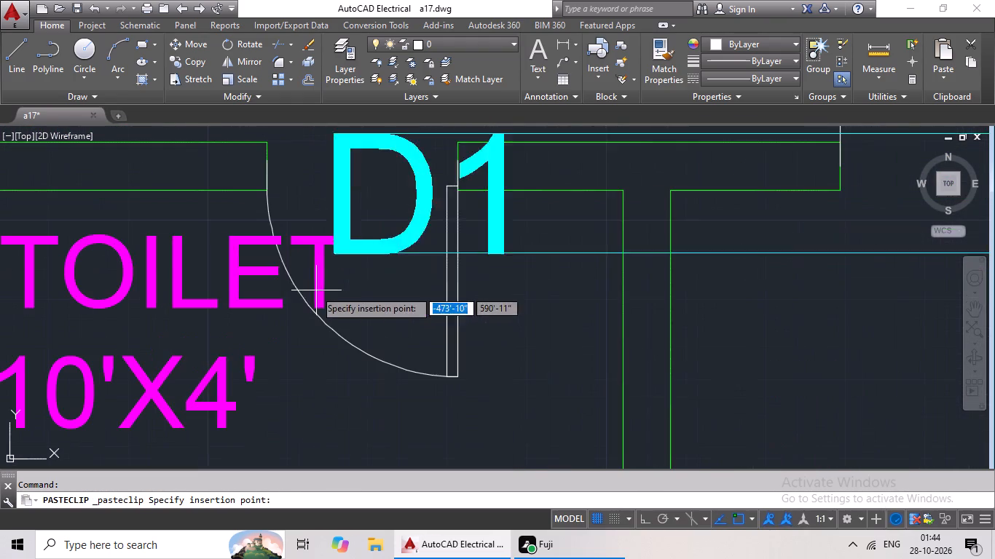
scroll(264, 252, down, 1)
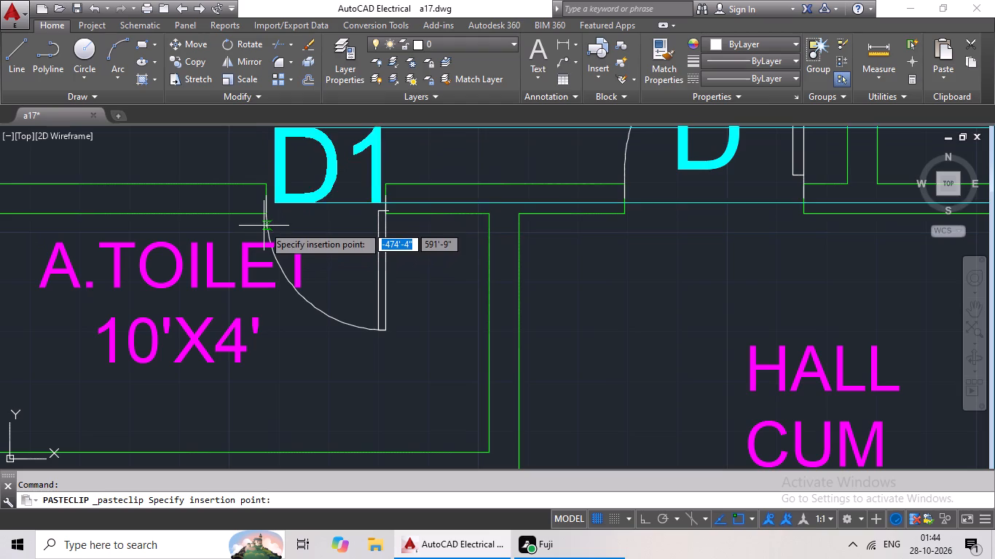
click(264, 218)
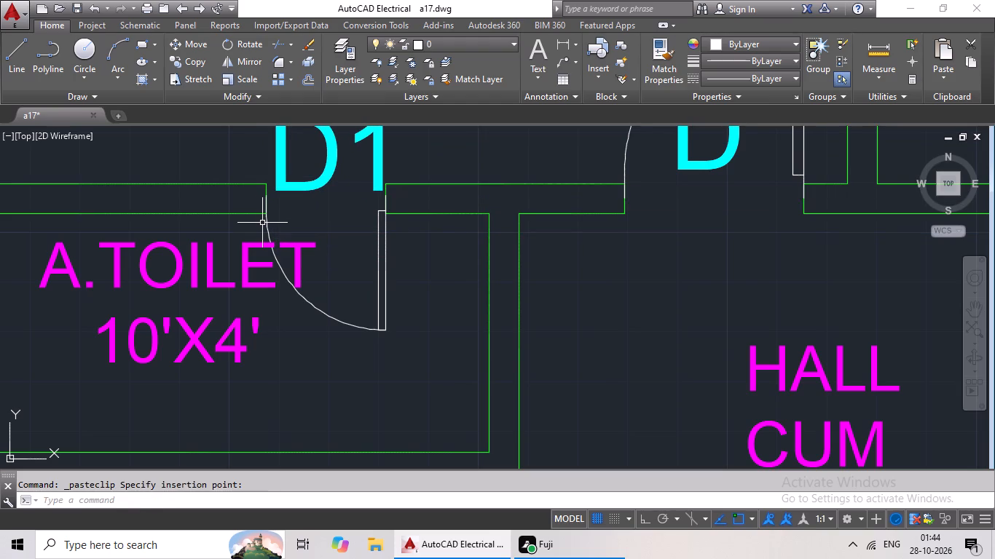
Paste a D1 label at the door between the 6'3"X10' C.TOILET and the 28'9"X11' HALL CUM DINING.
key(ctrl+c)
key(ctrl+v)
ctrl+scroll(266, 229, down, 3)
middle_drag(327, 245, 174, 276)
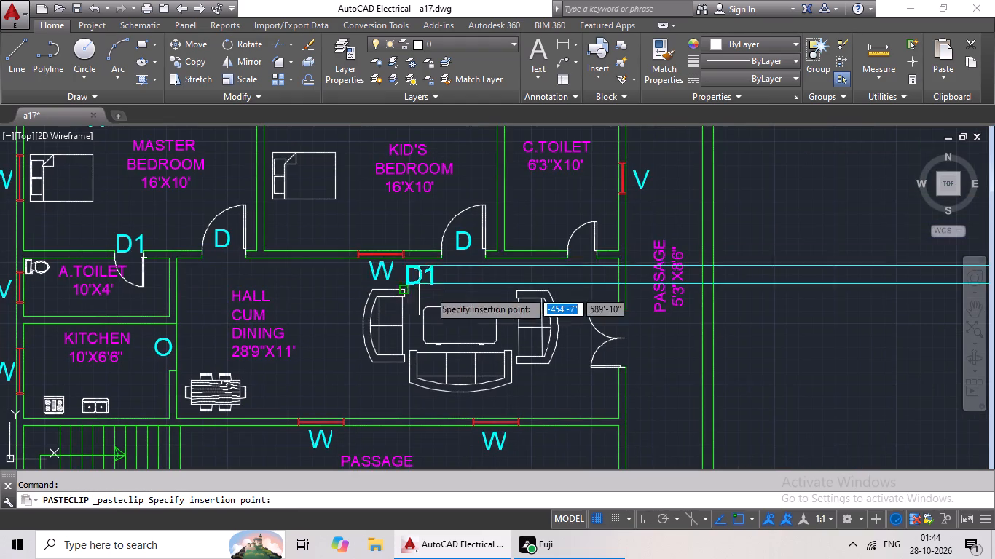
scroll(555, 267, up, 3)
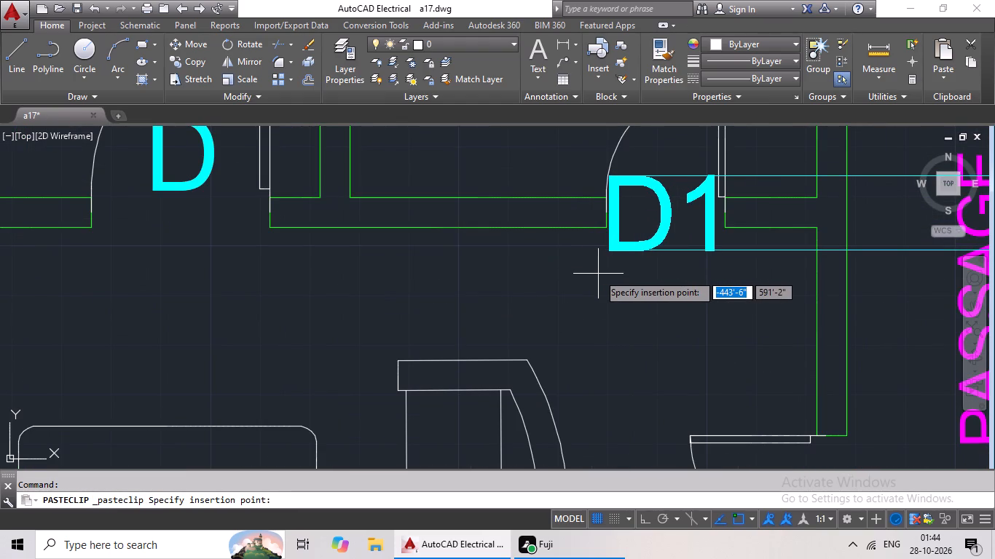
click(598, 274)
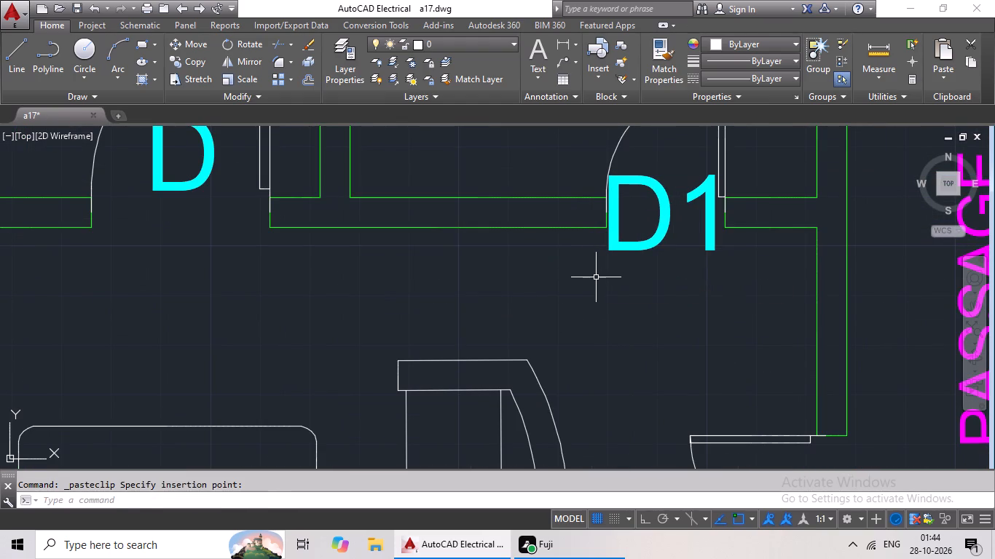
Paste a D1 label at the 5'X6' A.TOILET door off the MASTER BEDROOM below the 29'X8'6" PASSAGE.
key(ctrl+c)
key(ctrl+v)
ctrl+scroll(593, 277, down, 2)
middle_drag(484, 313, 521, 223)
scroll(522, 221, down, 1)
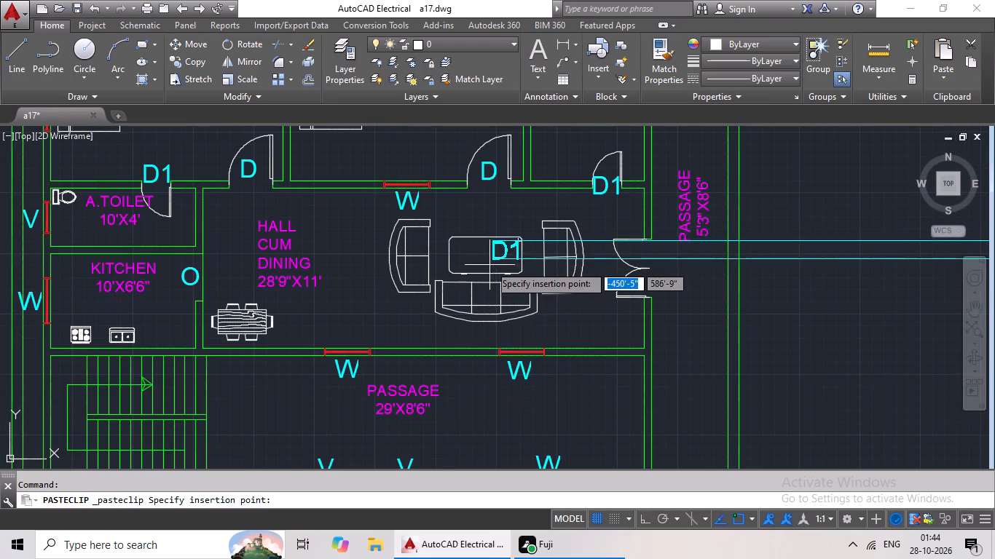
middle_drag(489, 265, 534, 236)
middle_drag(502, 280, 527, 181)
middle_drag(515, 258, 538, 187)
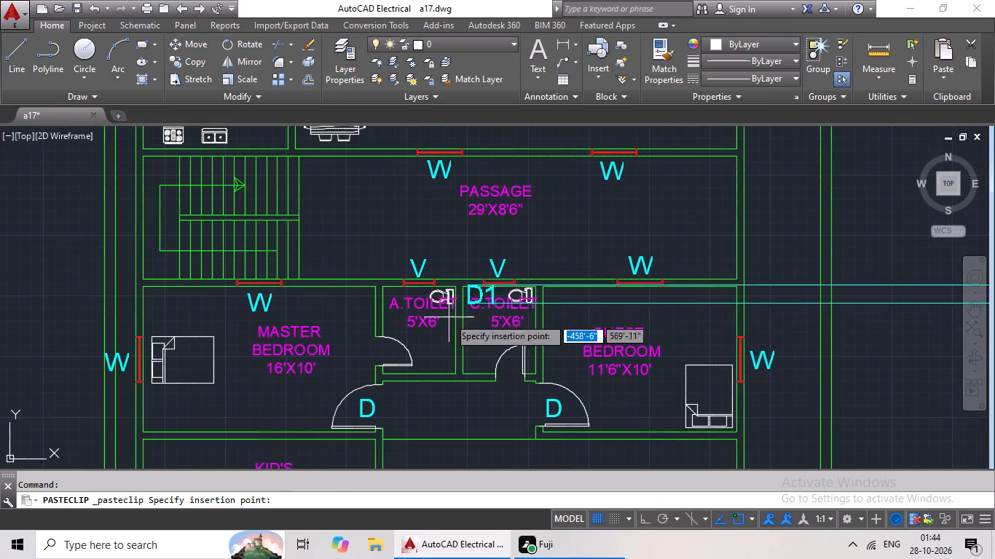
scroll(372, 357, up, 3)
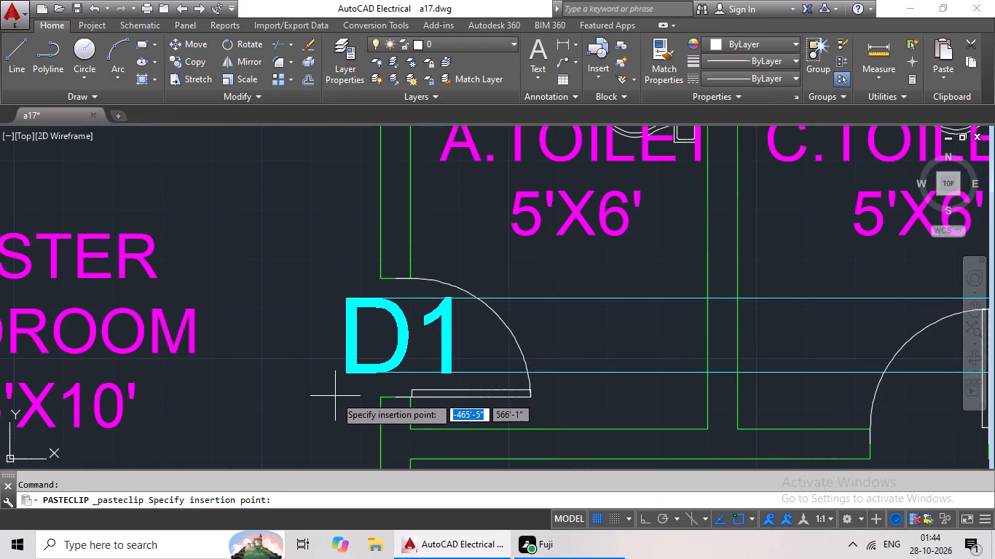
click(353, 400)
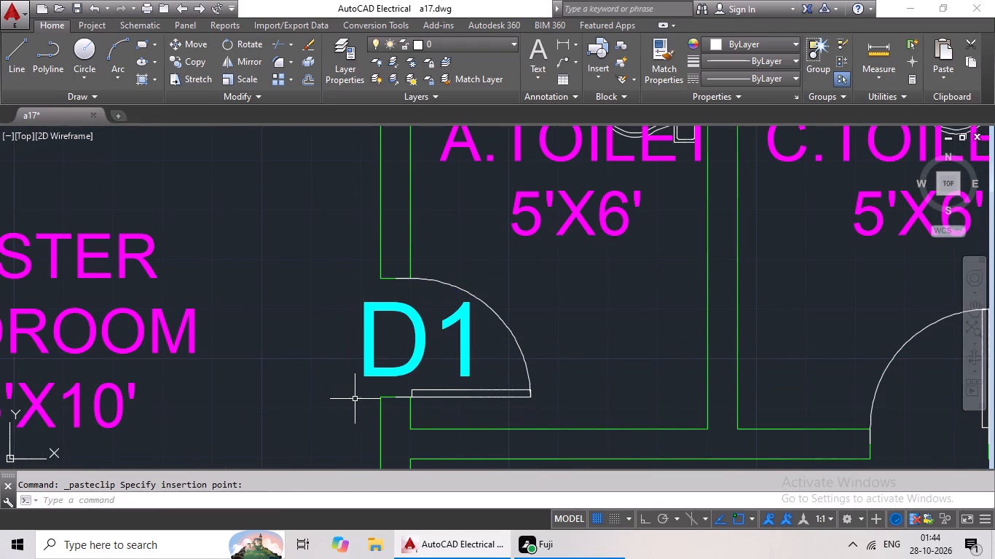
Paste a D1 label at the 5'X6' C.TOILET door beside the 11'6"X10' GUEST BEDROOM.
key(ctrl+c)
key(ctrl+v)
scroll(446, 384, down, 2)
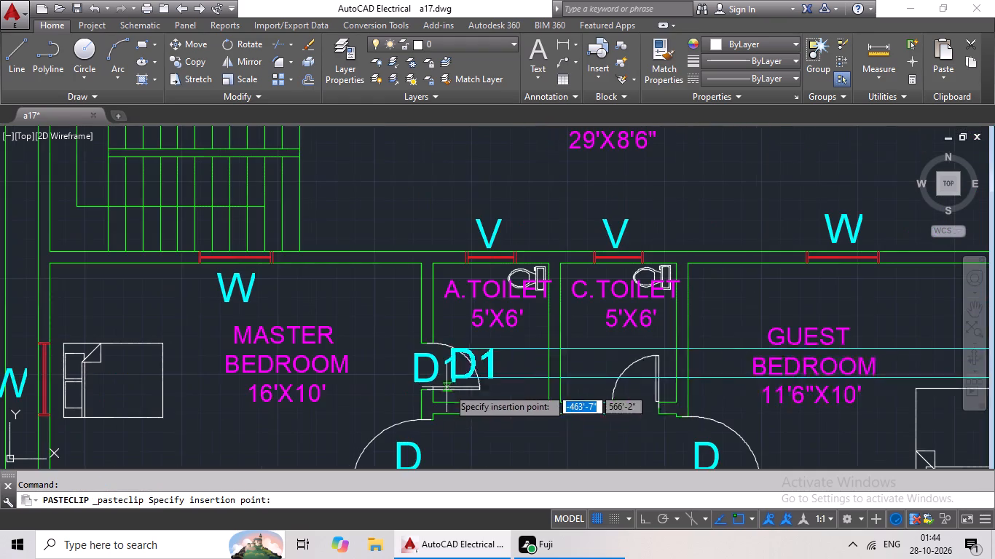
middle_drag(370, 361, 286, 344)
middle_drag(408, 370, 323, 356)
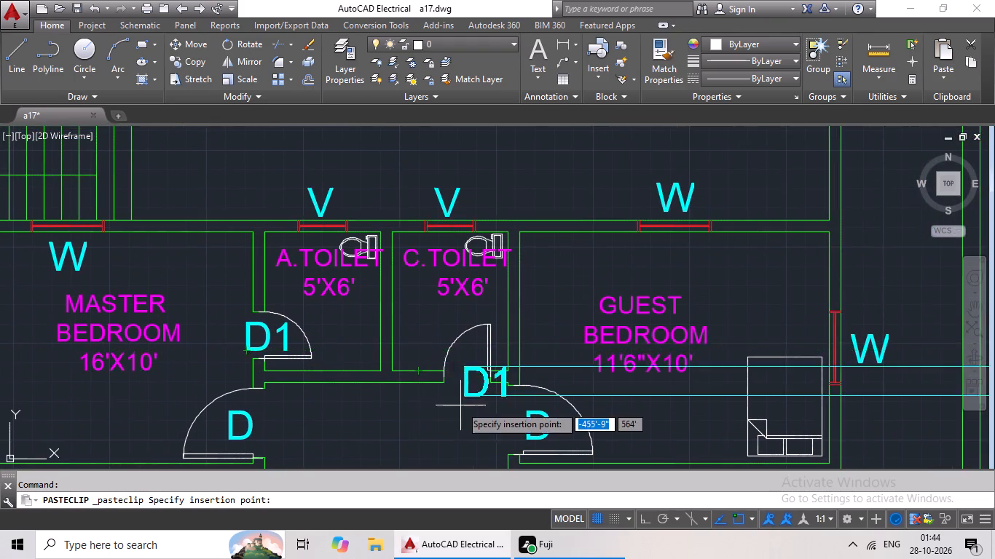
scroll(460, 405, up, 3)
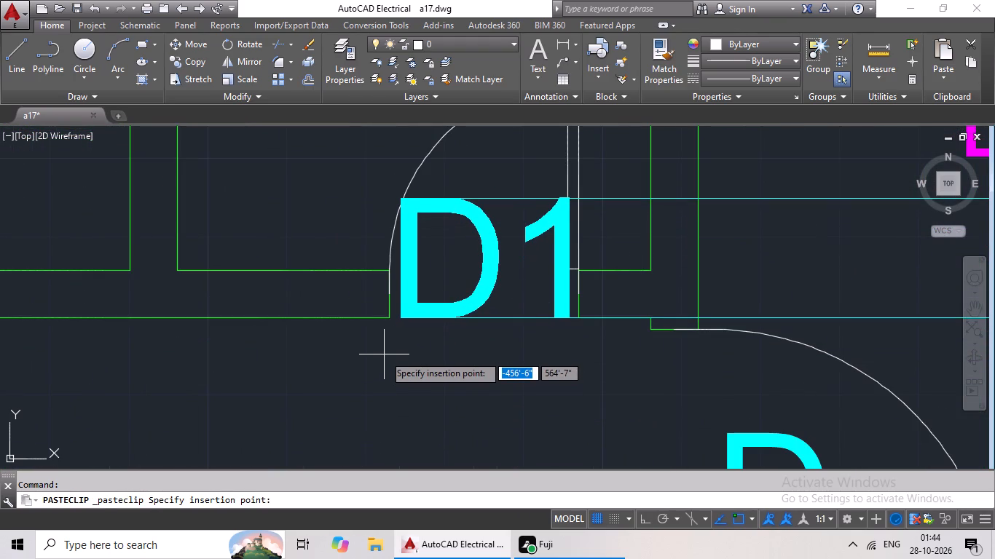
click(385, 371)
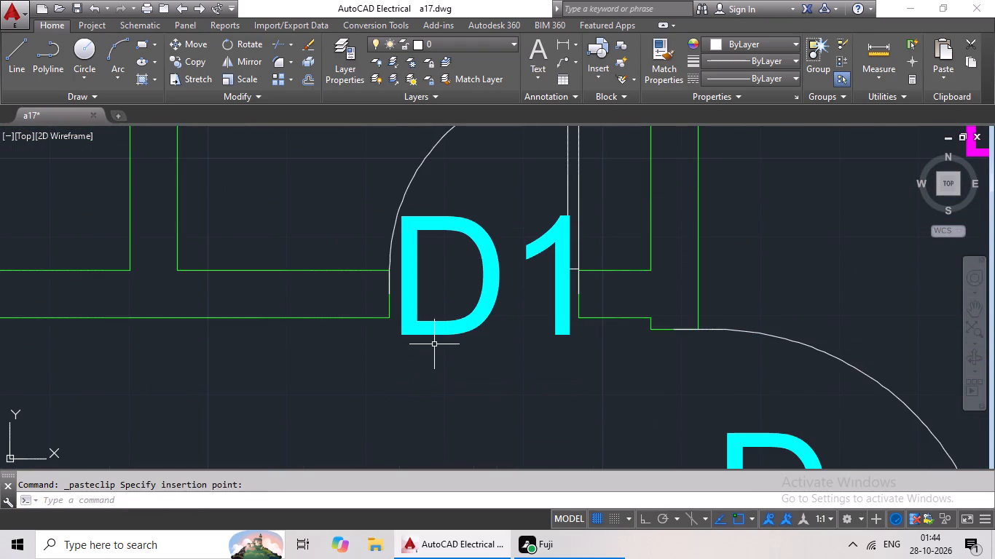
Paste a D1 label at the door between the 16'X10' KID'S BEDROOM and the 4'X4' A.TOILET.
key(ctrl+c)
key(ctrl+v)
scroll(438, 349, down, 3)
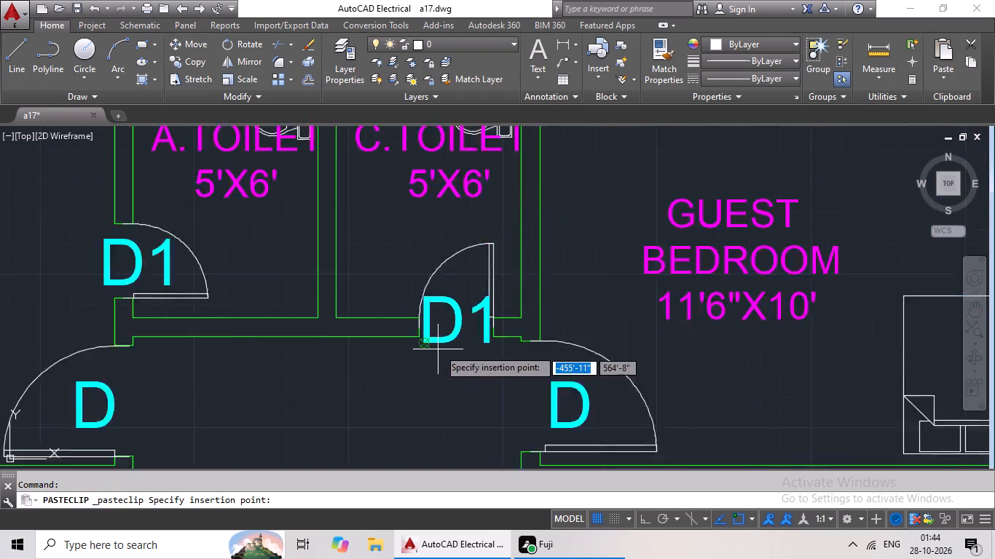
middle_drag(465, 309, 485, 215)
scroll(466, 288, down, 2)
middle_drag(463, 298, 472, 214)
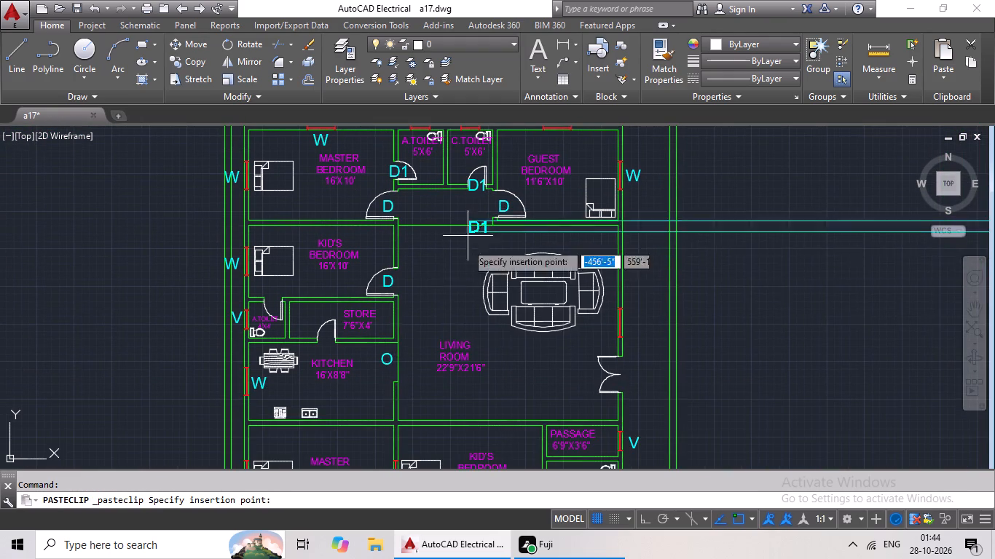
scroll(251, 304, up, 6)
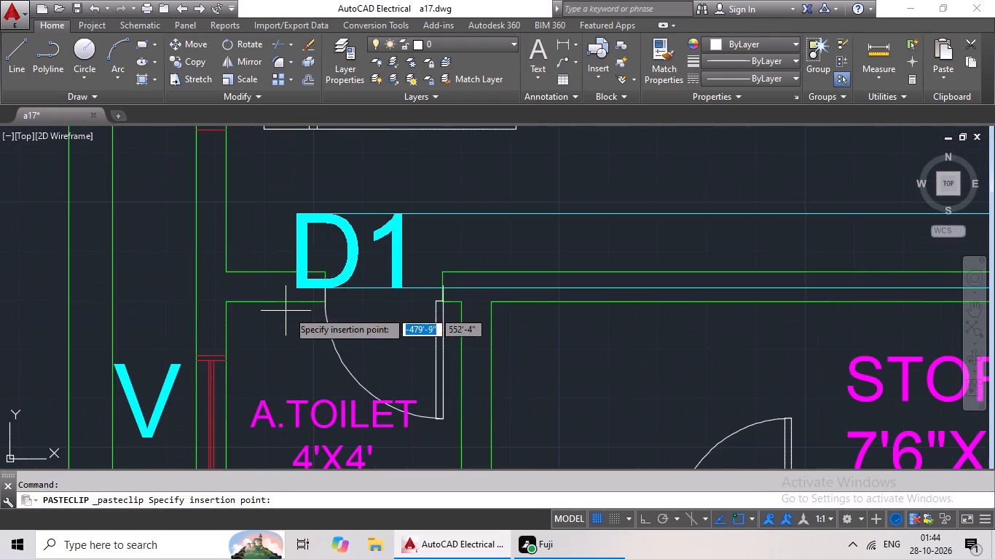
click(316, 349)
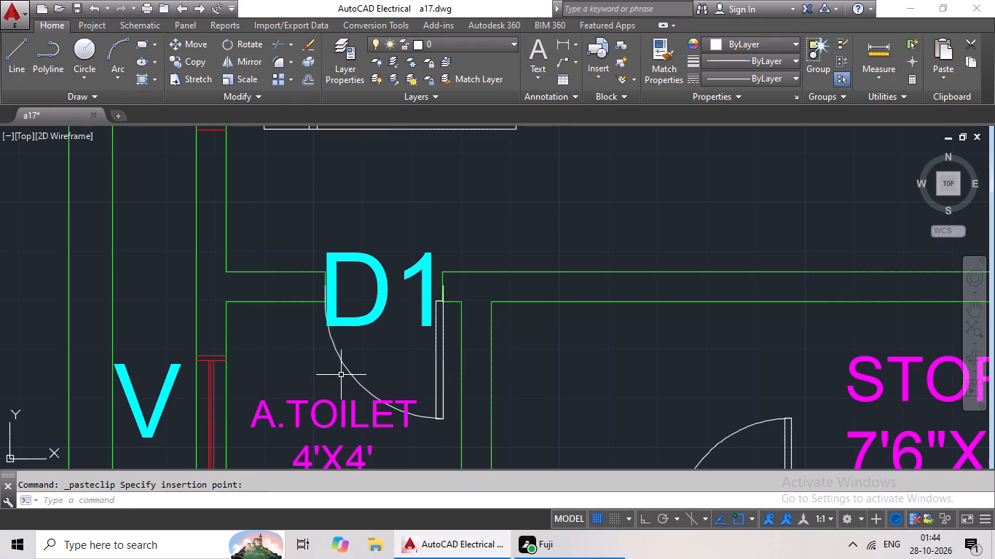
Paste a D1 label at the door between the 7'6"X4' STORE and the 16'X8'8" KITCHEN.
key(ctrl+c)
key(ctrl+v)
ctrl+scroll(402, 343, down, 2)
middle_drag(428, 365, 408, 324)
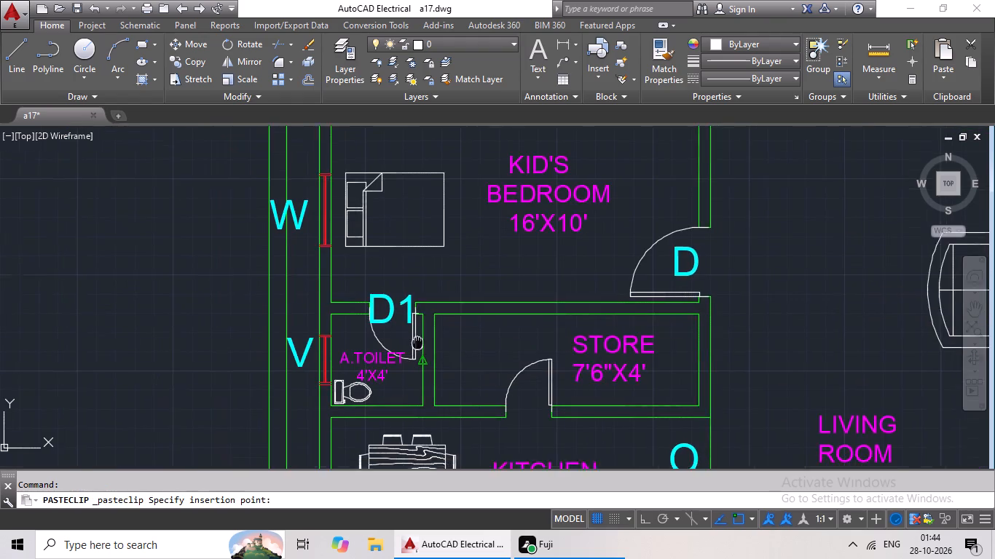
middle_drag(408, 324, 371, 255)
scroll(460, 353, up, 2)
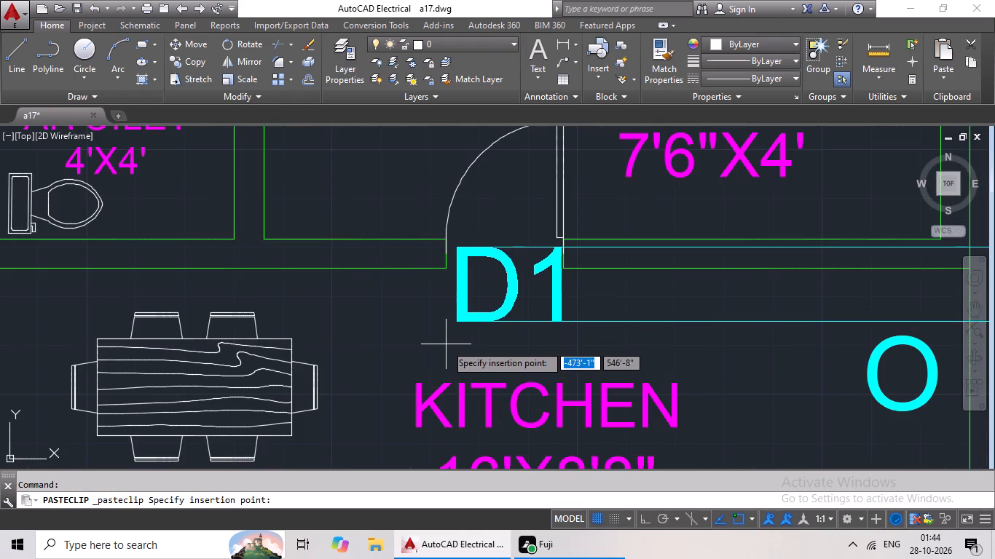
click(444, 344)
Paste a D1 label at the door between the TOILET and the 7'6"X10'3" KITCHEN.
scroll(497, 328, down, 2)
middle_drag(519, 336, 492, 265)
scroll(555, 335, down, 1)
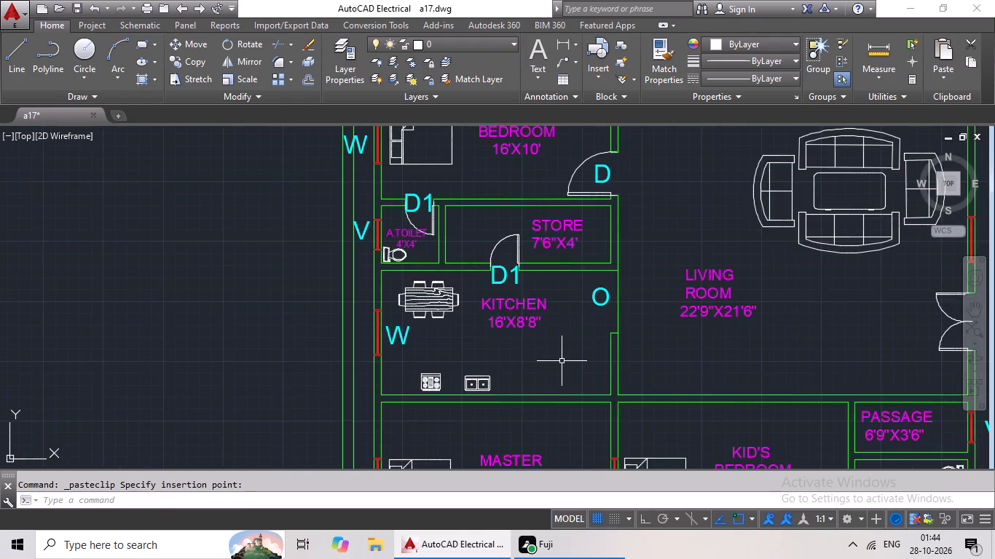
scroll(562, 361, down, 1)
middle_drag(567, 360, 379, 302)
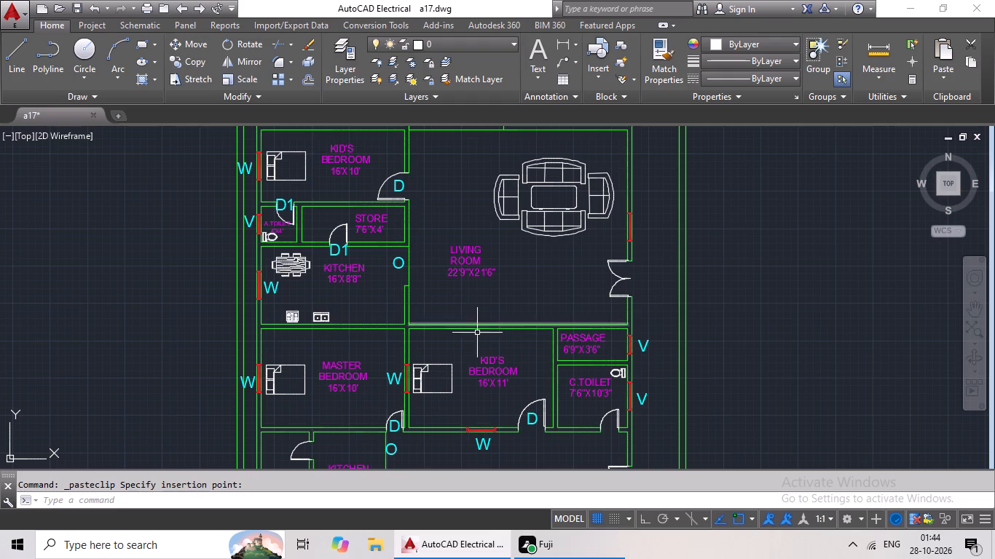
key(ctrl+c)
key(ctrl+v)
middle_drag(487, 372, 466, 261)
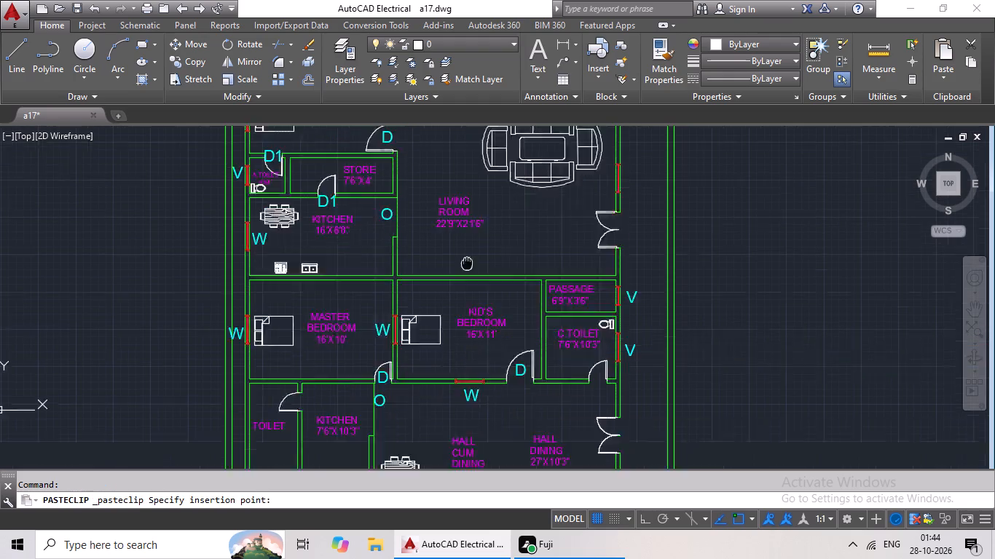
middle_drag(466, 261, 464, 251)
scroll(296, 331, up, 3)
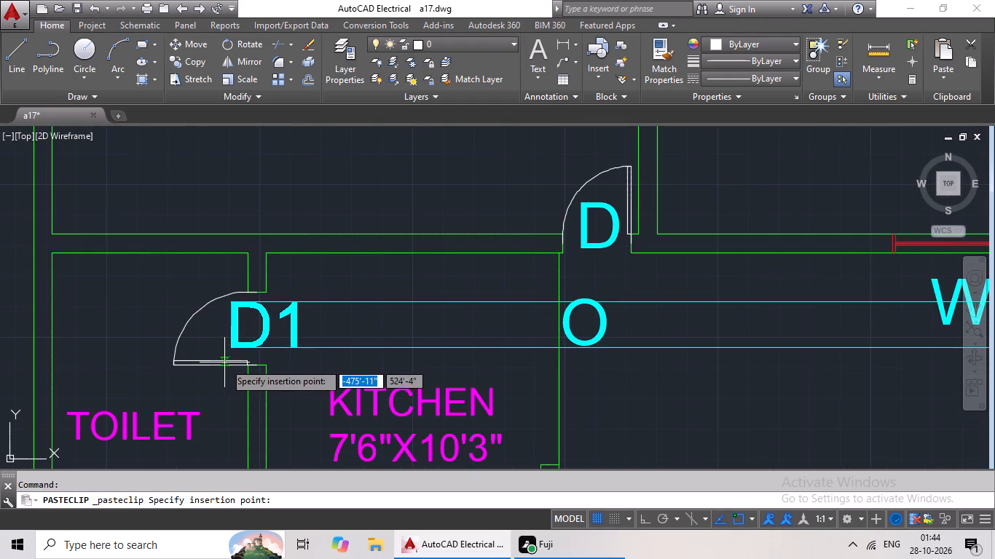
click(224, 362)
Paste a D1 label at the door between the 7'6"X10'3" C.TOILET and the dining hall.
key(ctrl+c)
key(ctrl+v)
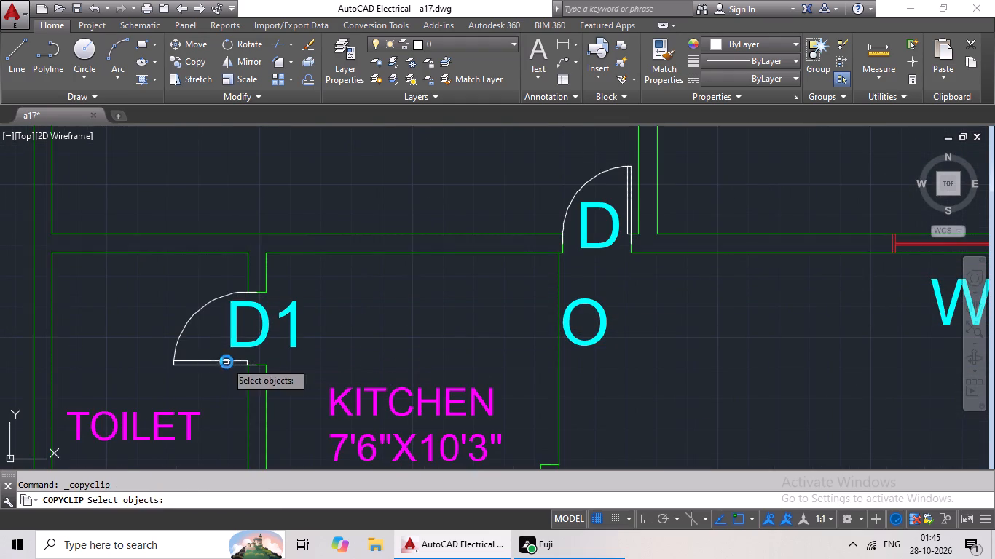
scroll(370, 344, down, 1)
middle_drag(445, 358, 38, 357)
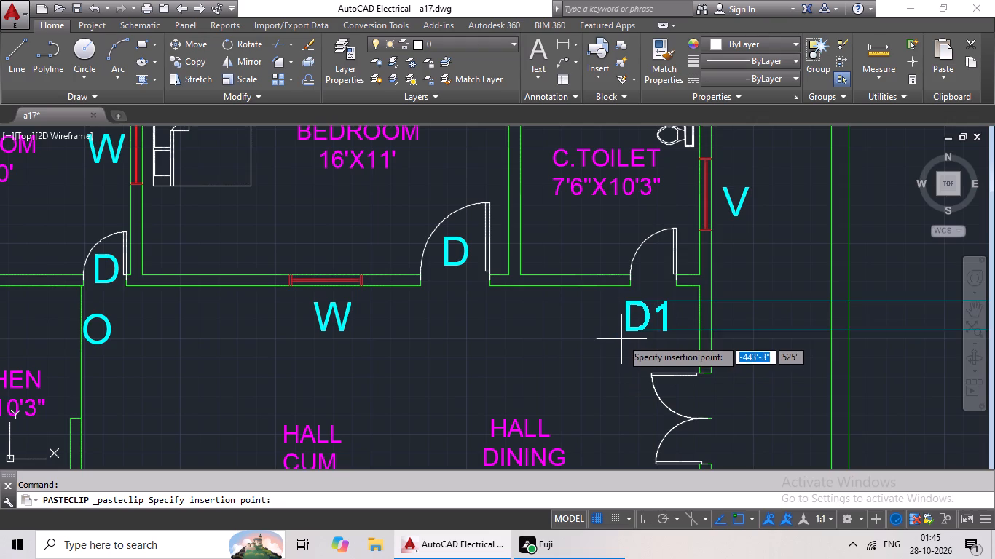
click(632, 328)
scroll(641, 297, down, 3)
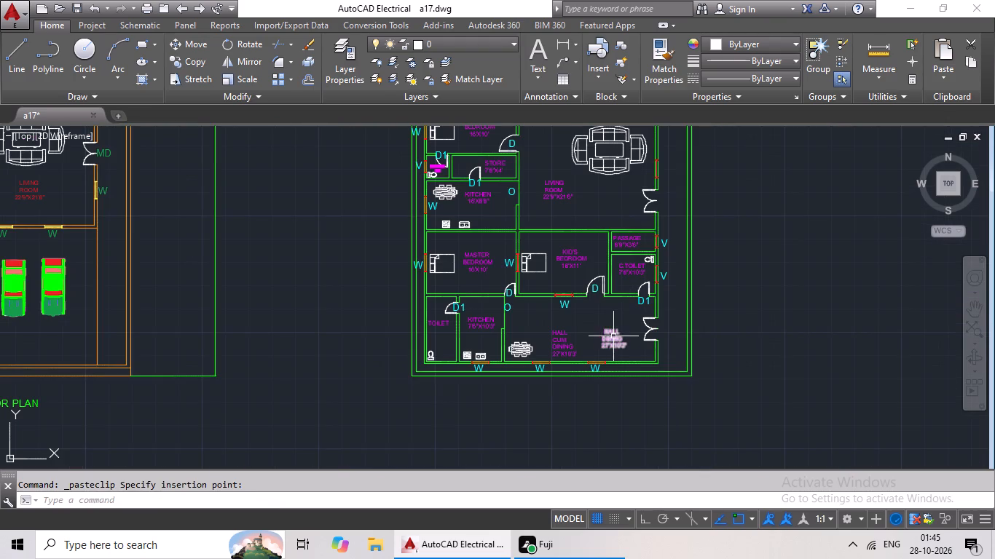
Change the spare D1 label outside the green plan to read MD.
scroll(601, 330, up, 2)
middle_drag(598, 330, 201, 405)
scroll(326, 317, down, 3)
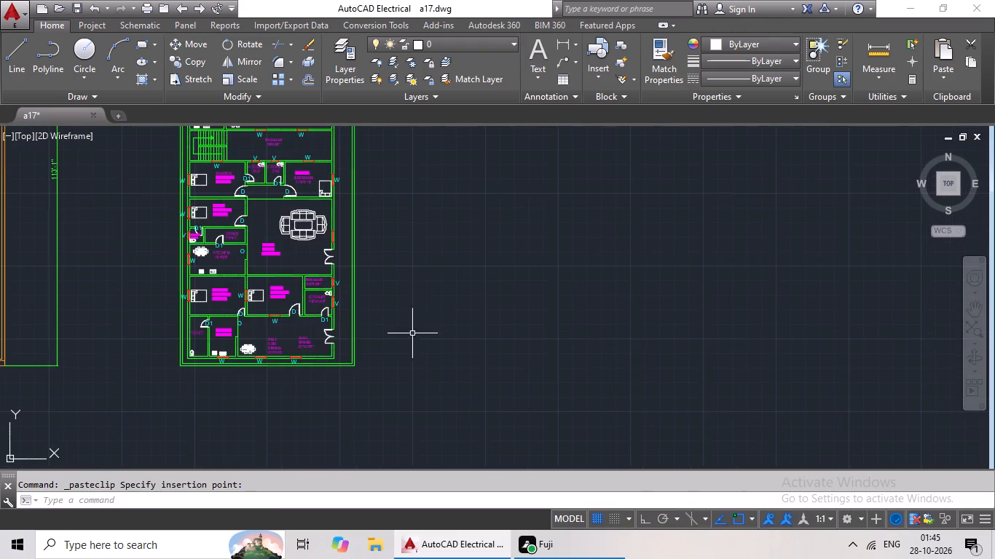
middle_drag(441, 270, 394, 403)
middle_drag(379, 174, 374, 286)
scroll(395, 246, up, 1)
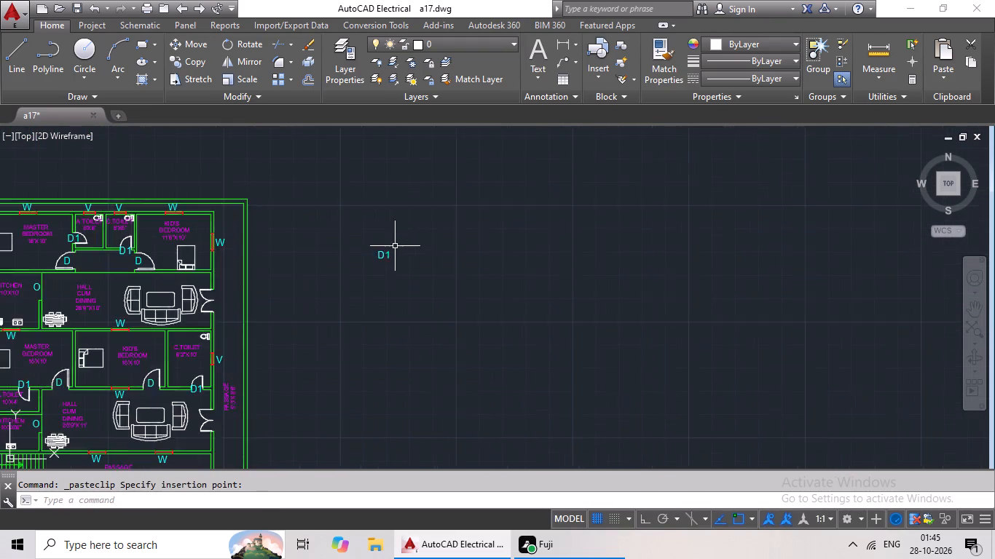
scroll(391, 250, up, 2)
double_click(371, 260)
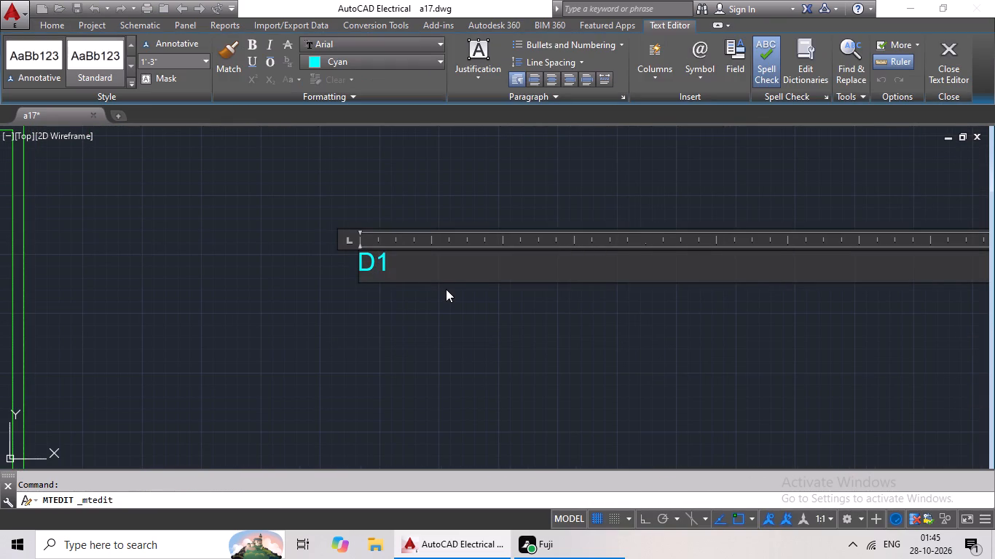
click(446, 277)
key(BackSpace)
key(BackSpace)
key(BackSpace)
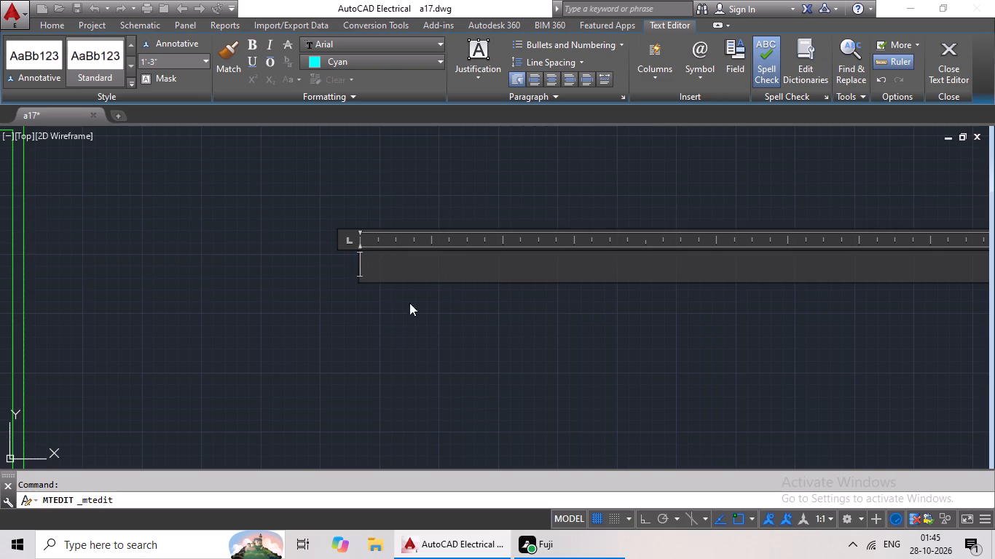
key(shift+m)
key(shift+d)
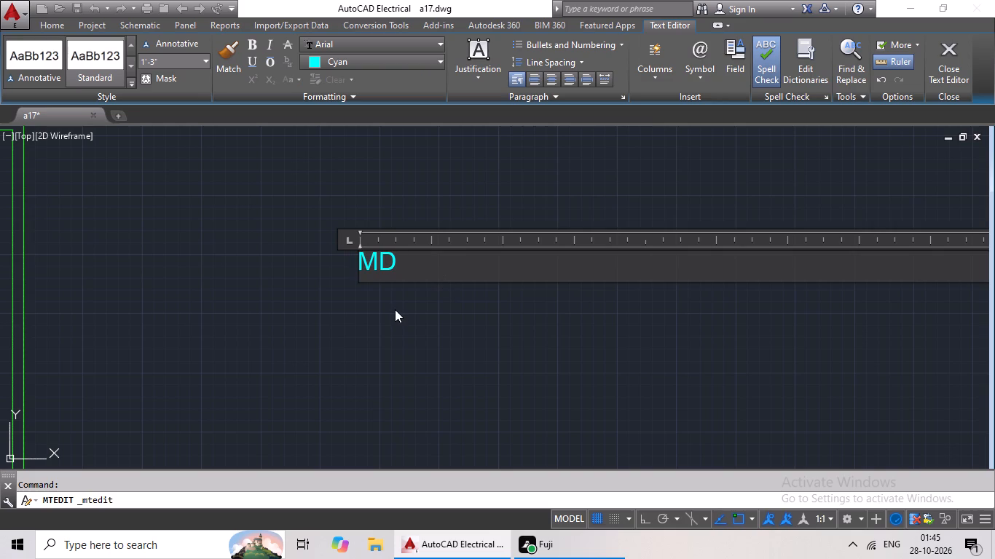
key(Return)
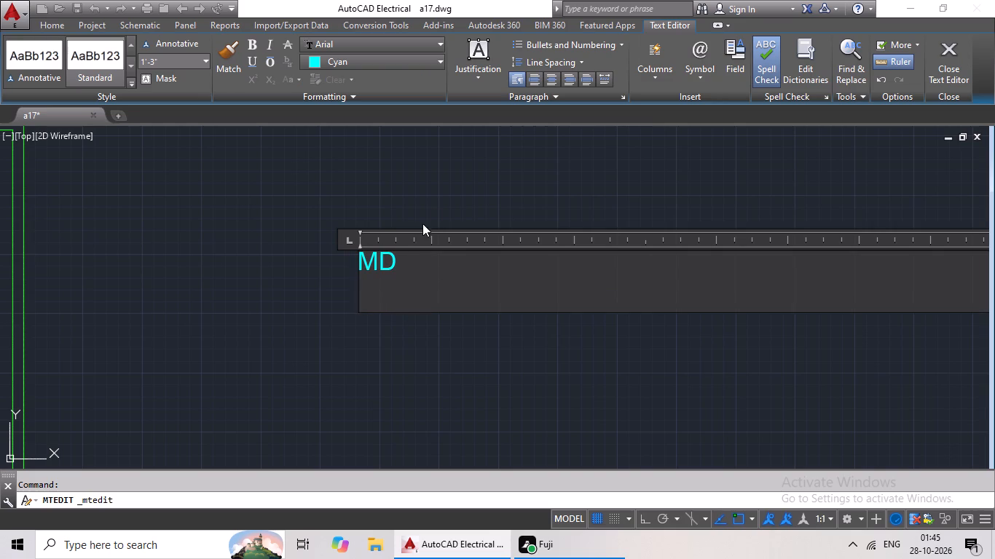
click(432, 211)
Copy the spare MD label to the double door of the 28'9"X10' HALL CUM DINING.
click(386, 261)
click(377, 266)
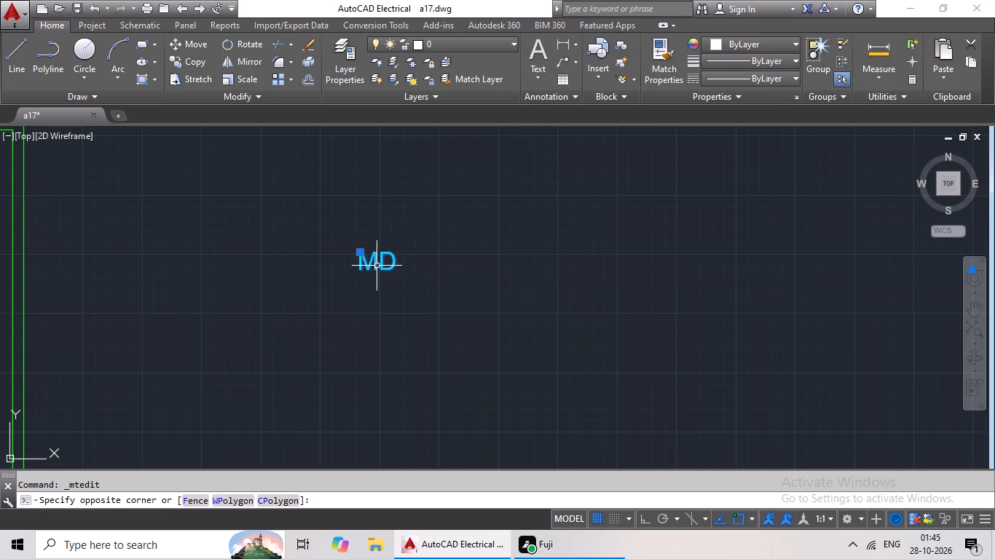
key(ctrl+c)
key(ctrl+v)
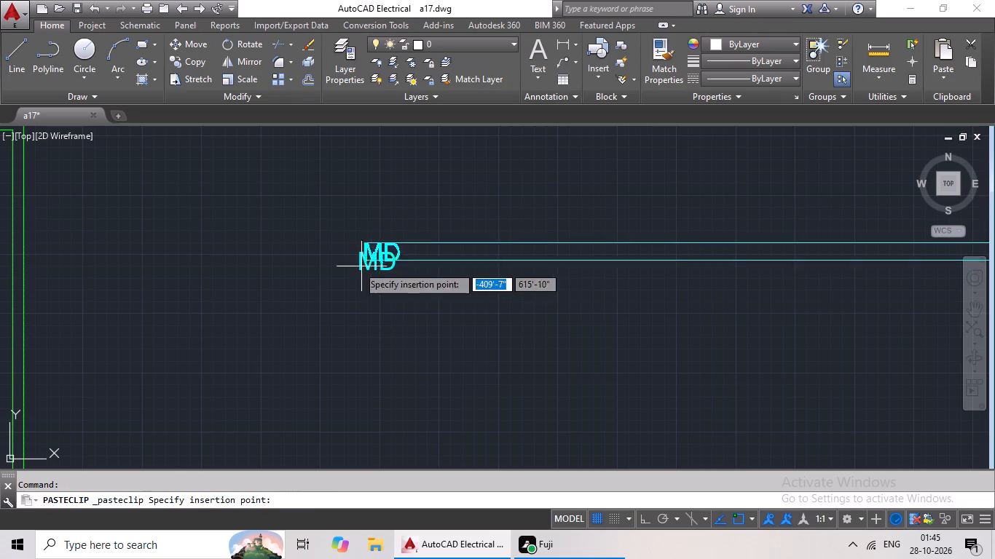
scroll(331, 274, down, 2)
middle_drag(294, 282, 304, 327)
scroll(192, 365, up, 4)
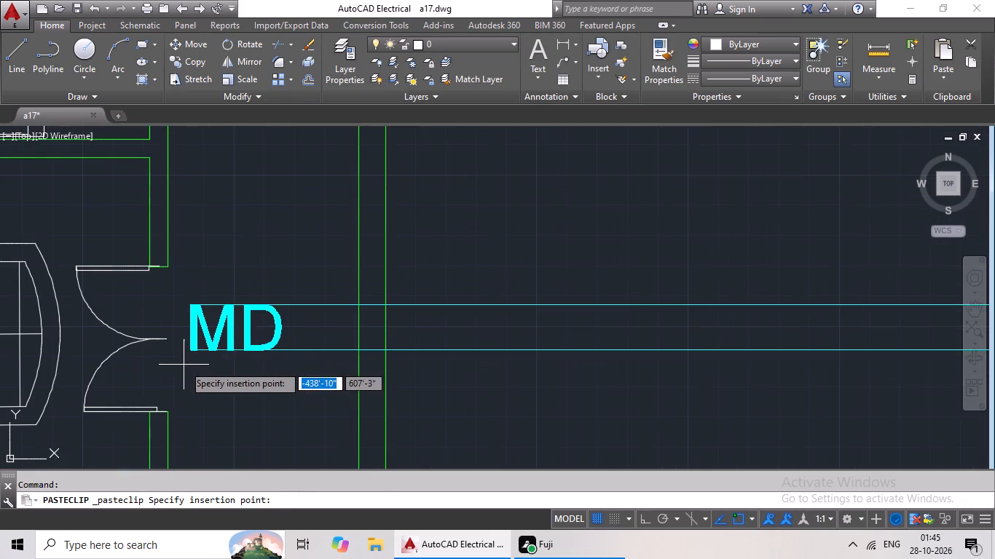
click(170, 371)
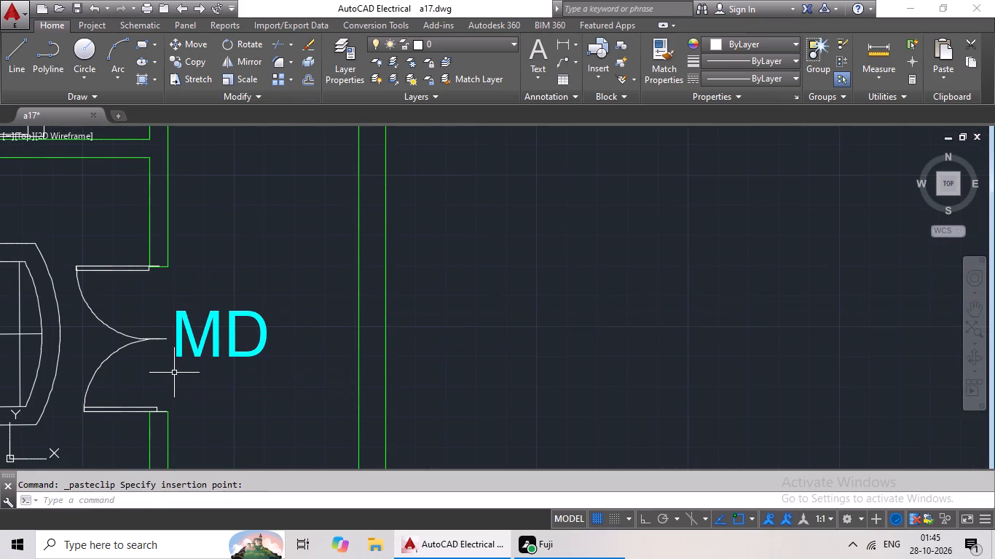
Paste an MD label at the hall's double door just below the 6'3"X10' C.TOILET, beside the PASSAGE label.
key(ctrl+c)
key(ctrl+v)
ctrl+scroll(270, 303, down, 2)
middle_drag(251, 351, 251, 201)
middle_drag(275, 296, 274, 191)
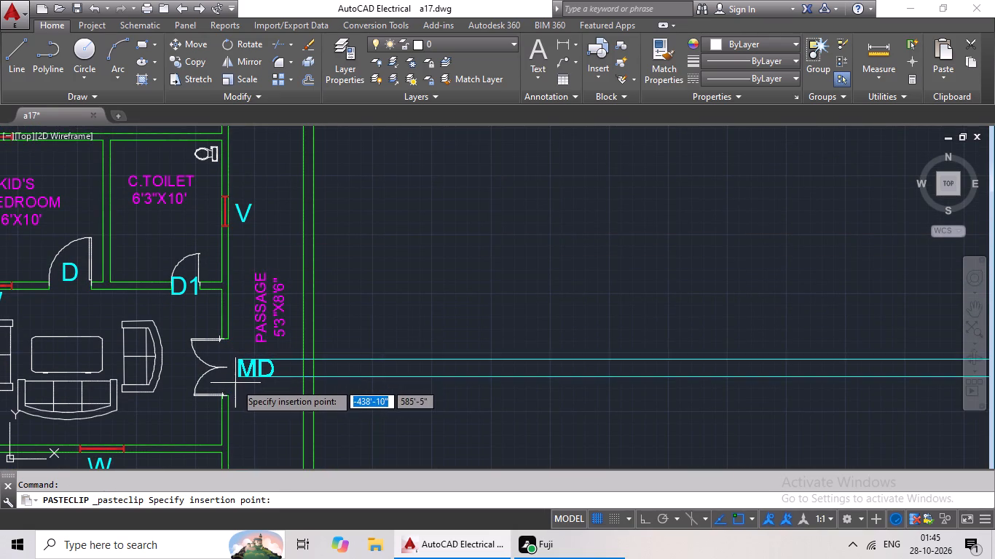
click(234, 383)
Paste an MD label at the double door of the LIVING ROOM, above the 6'9"X3'6" PASSAGE.
key(ctrl+c)
key(ctrl+v)
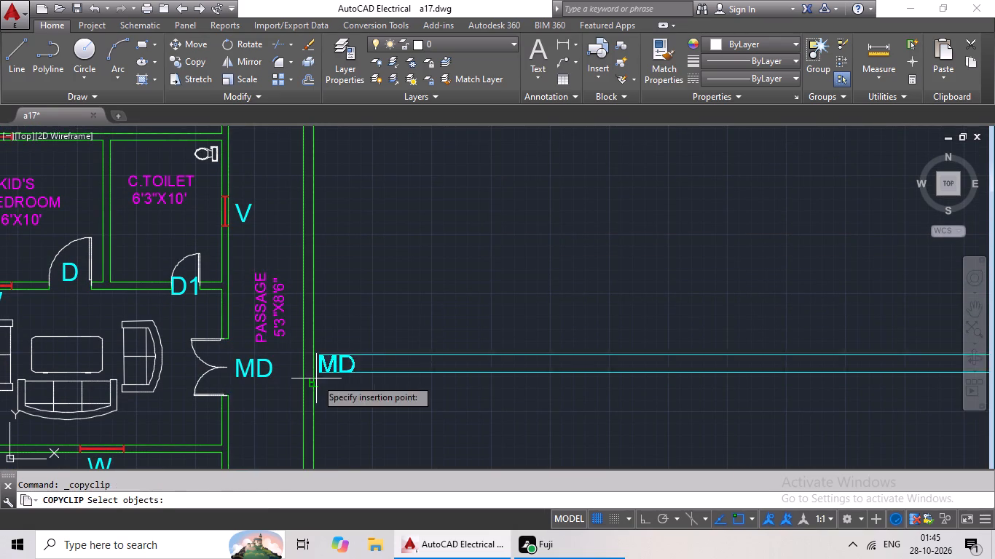
middle_drag(270, 347, 262, 168)
middle_drag(231, 357, 255, 229)
middle_drag(264, 326, 285, 181)
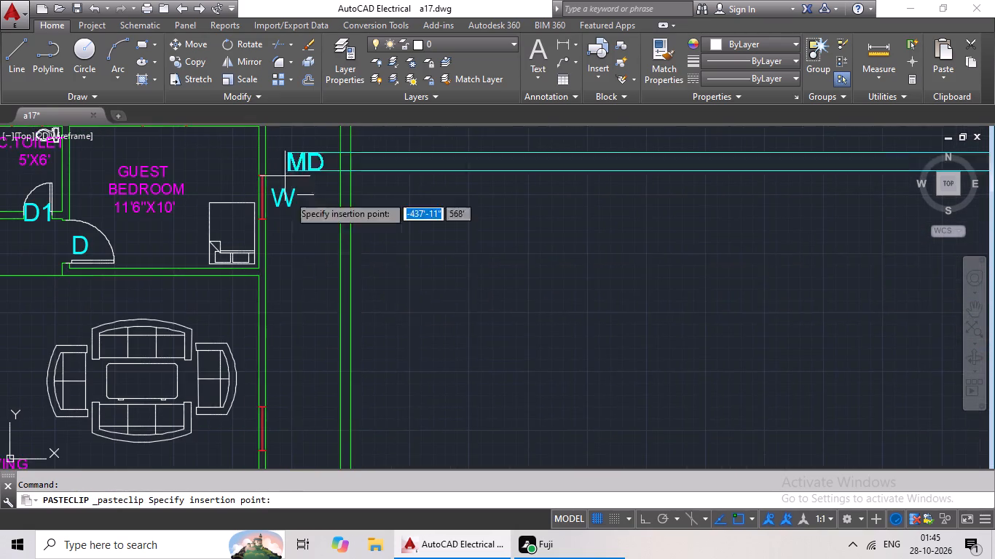
middle_drag(289, 327, 298, 178)
middle_drag(296, 308, 299, 204)
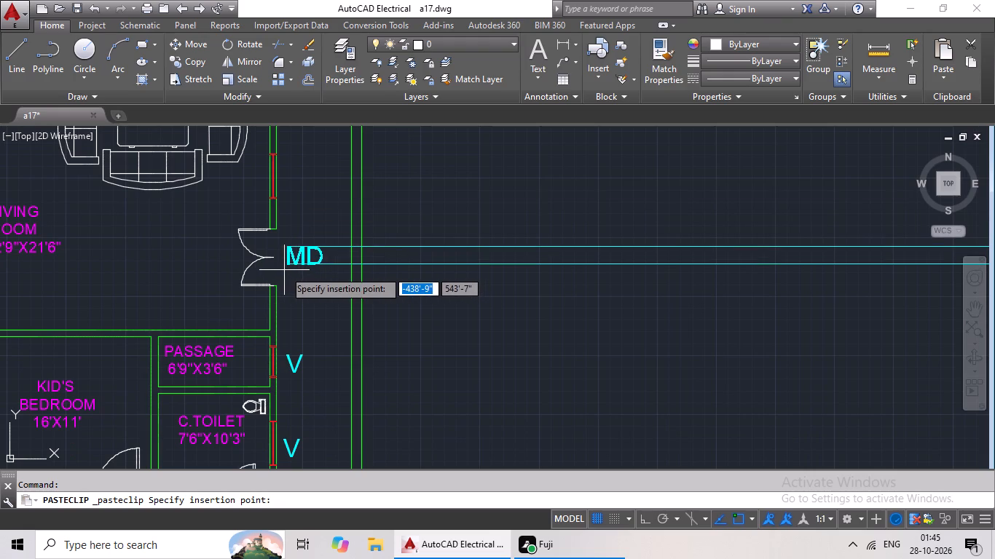
click(283, 270)
scroll(325, 253, down, 2)
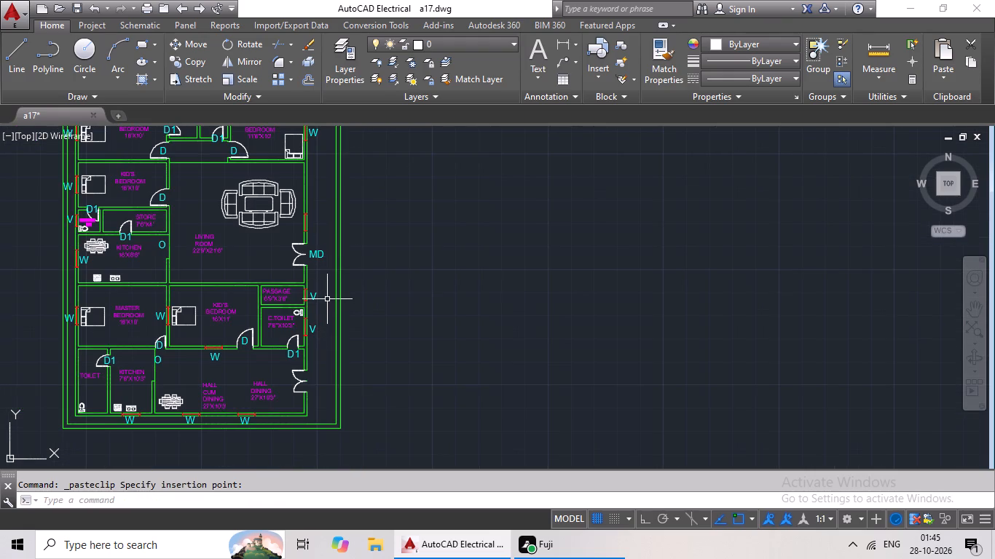
Paste an MD label at the double door of the 27'X10'3" HALL DINING.
key(ctrl+c)
key(ctrl+v)
scroll(307, 383, up, 3)
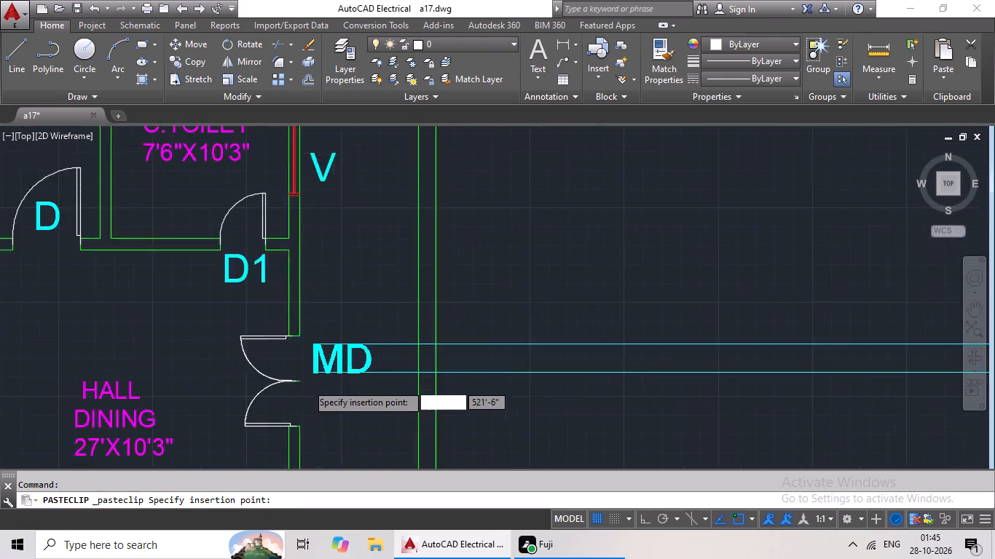
scroll(306, 384, up, 1)
click(299, 416)
scroll(386, 371, down, 4)
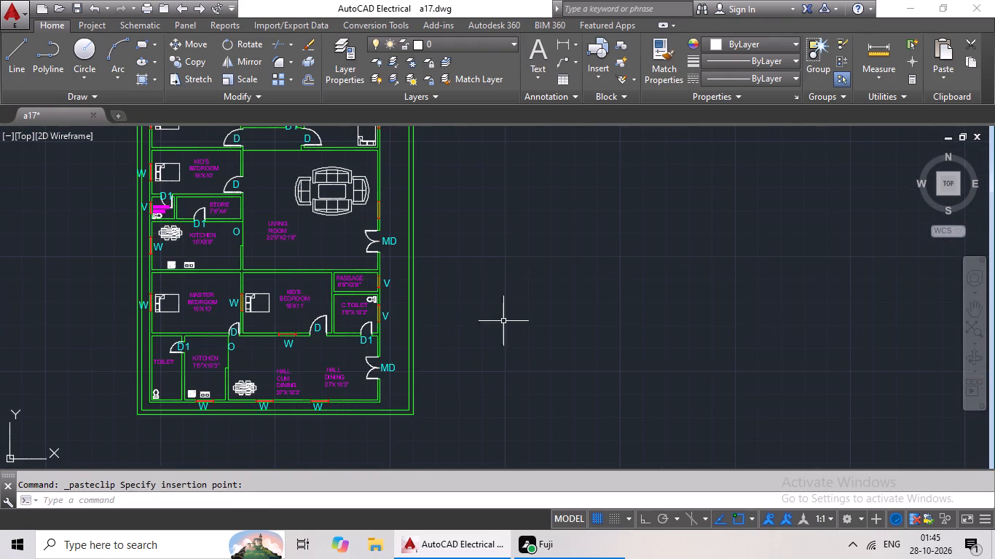
Delete the spare MD label outside the green plan.
middle_drag(503, 312, 452, 423)
middle_drag(482, 321, 447, 412)
scroll(434, 358, down, 1)
middle_drag(463, 322, 439, 361)
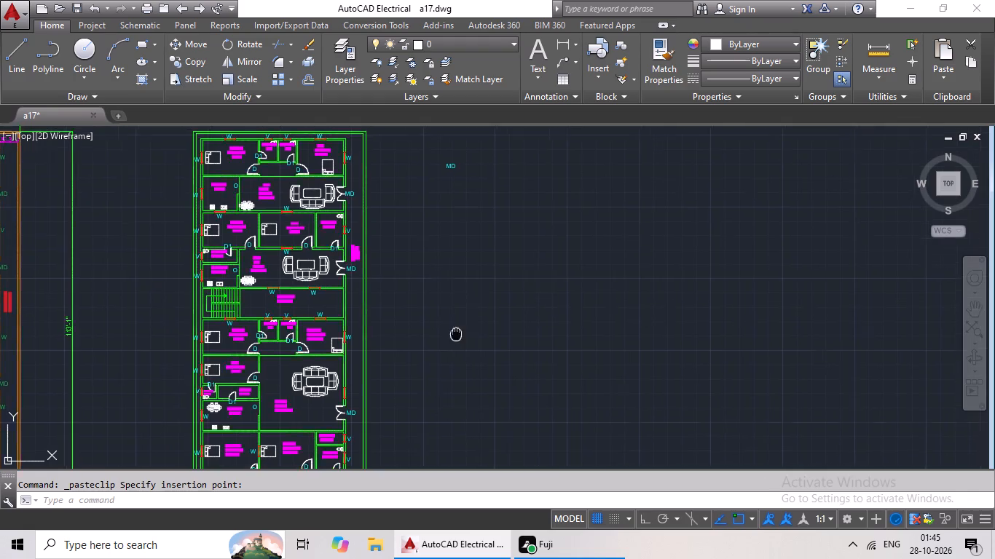
middle_drag(439, 361, 420, 393)
scroll(406, 217, up, 2)
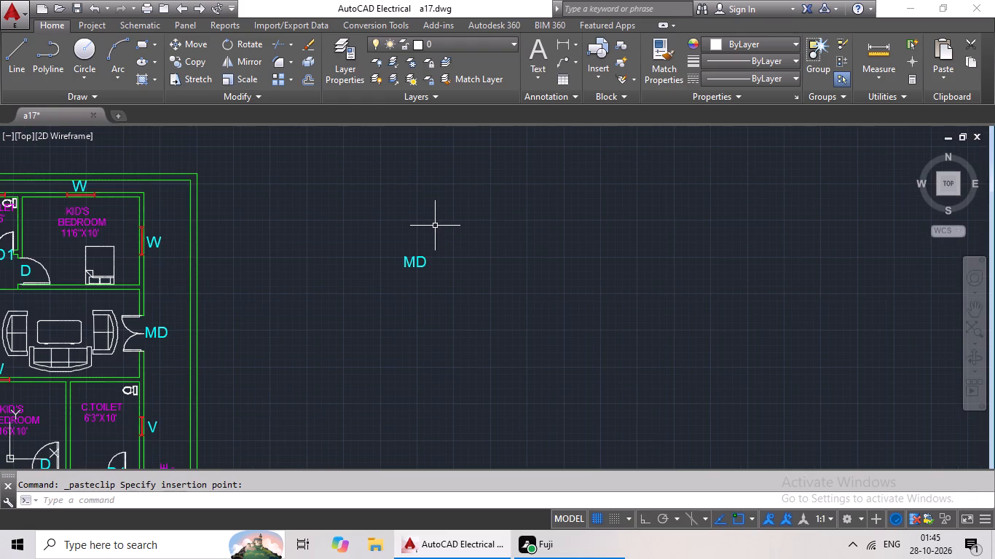
click(413, 263)
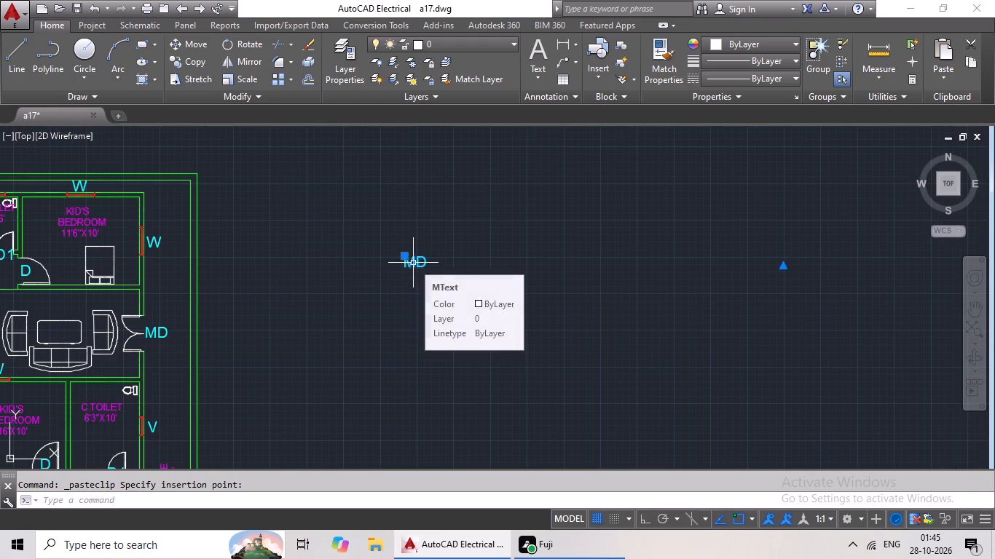
key(Delete)
key(Insert)
Add a linear dimension from the building's upper-right outer corner to the inner boundary line on the plan's east side.
scroll(392, 253, down, 1)
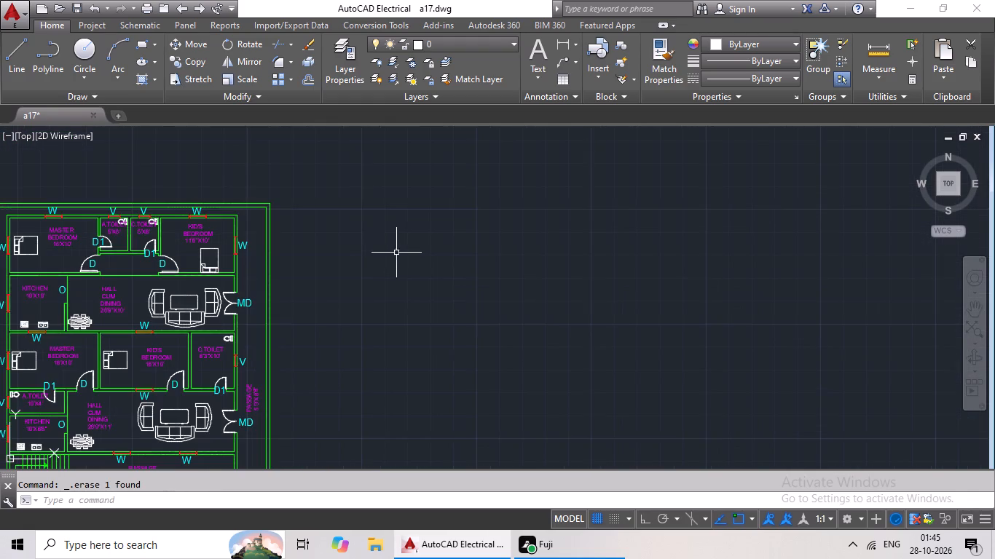
middle_drag(481, 266, 594, 239)
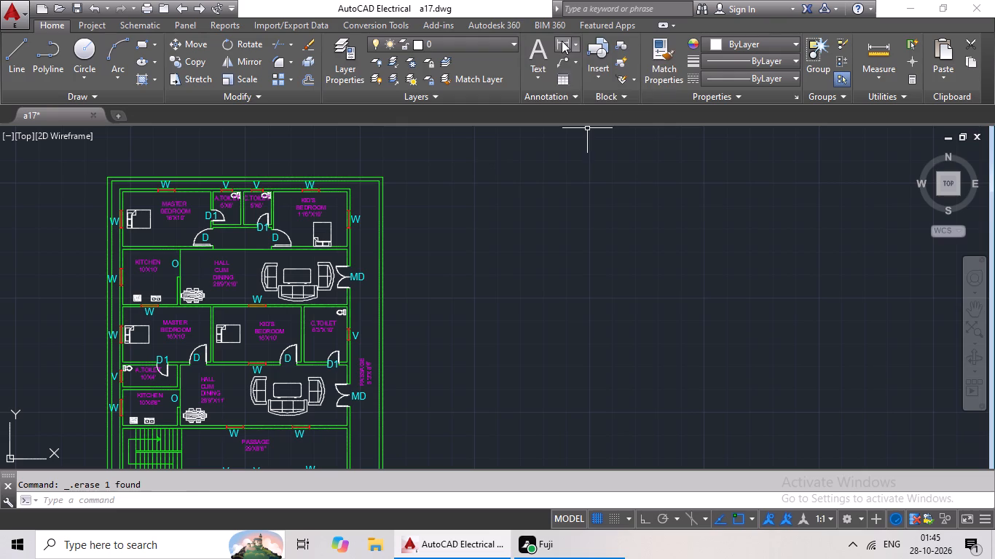
click(562, 41)
scroll(347, 188, up, 4)
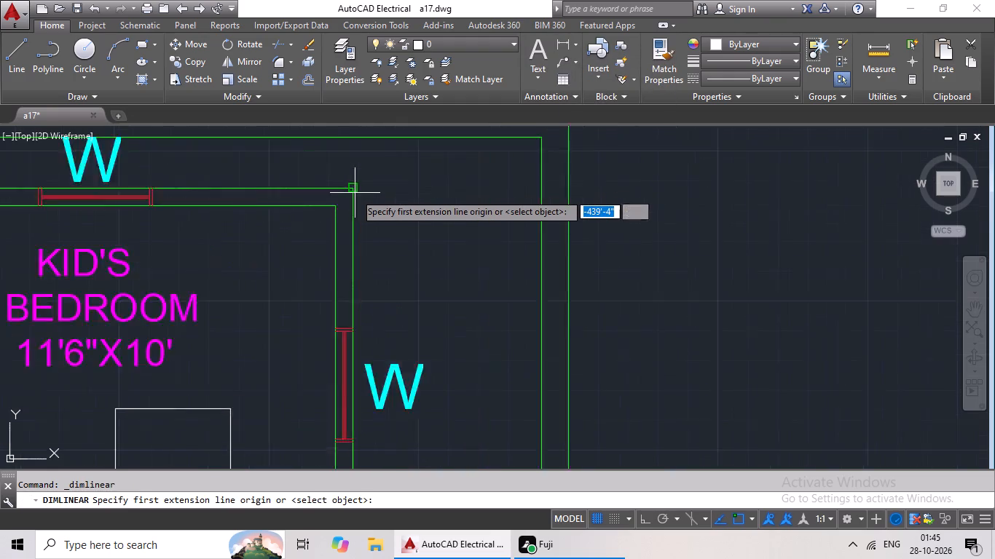
scroll(355, 193, up, 1)
click(351, 184)
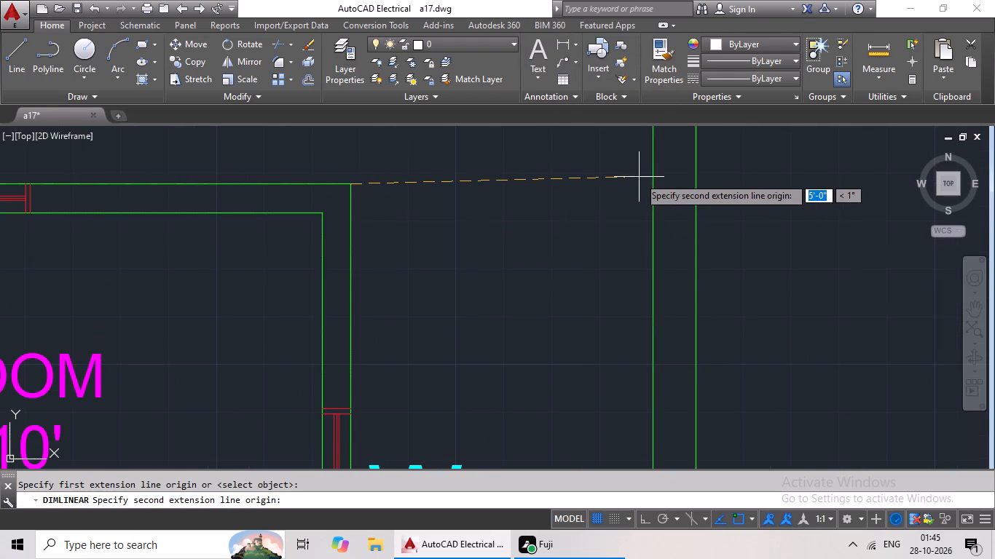
click(653, 188)
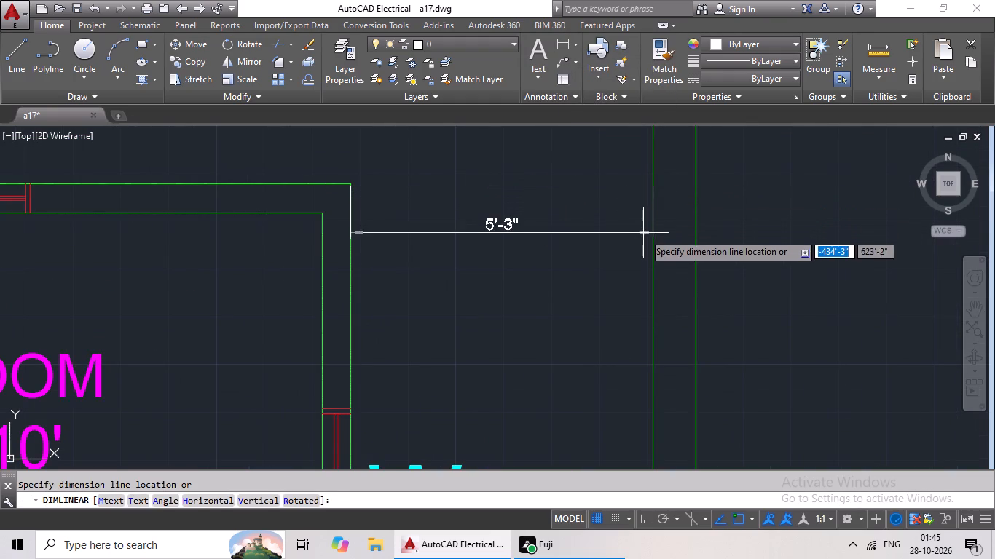
click(643, 233)
Add a linear dimension from the building's upper-left outer corner to the inner boundary line on the plan's west side.
scroll(646, 231, down, 2)
middle_drag(621, 269, 829, 266)
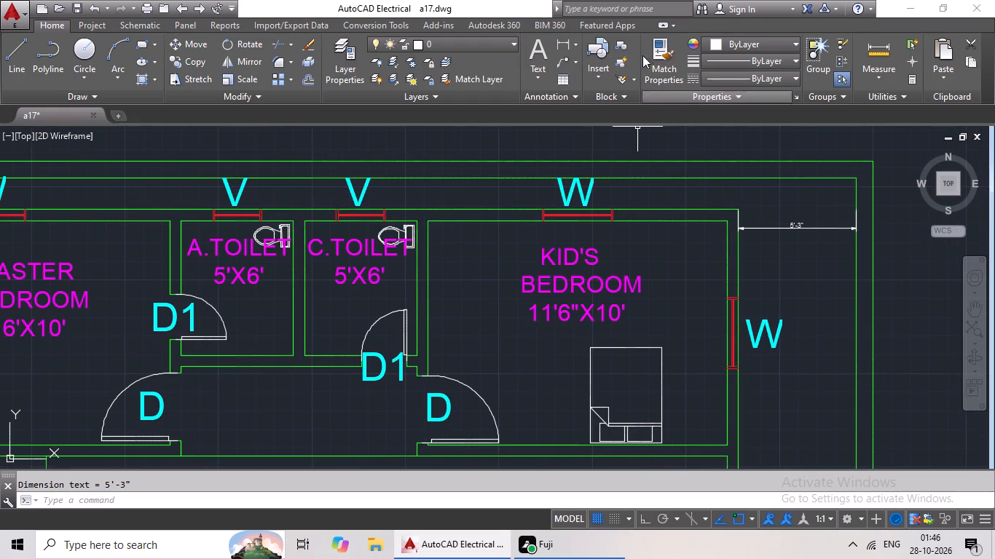
click(562, 44)
middle_drag(553, 244, 734, 258)
middle_drag(473, 264, 683, 265)
middle_drag(357, 242, 565, 283)
scroll(390, 262, up, 4)
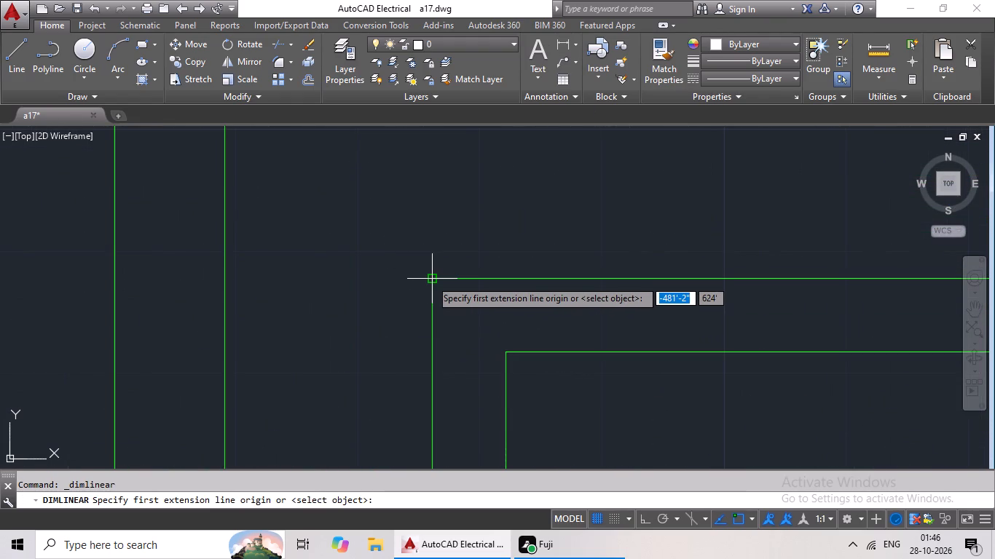
click(433, 278)
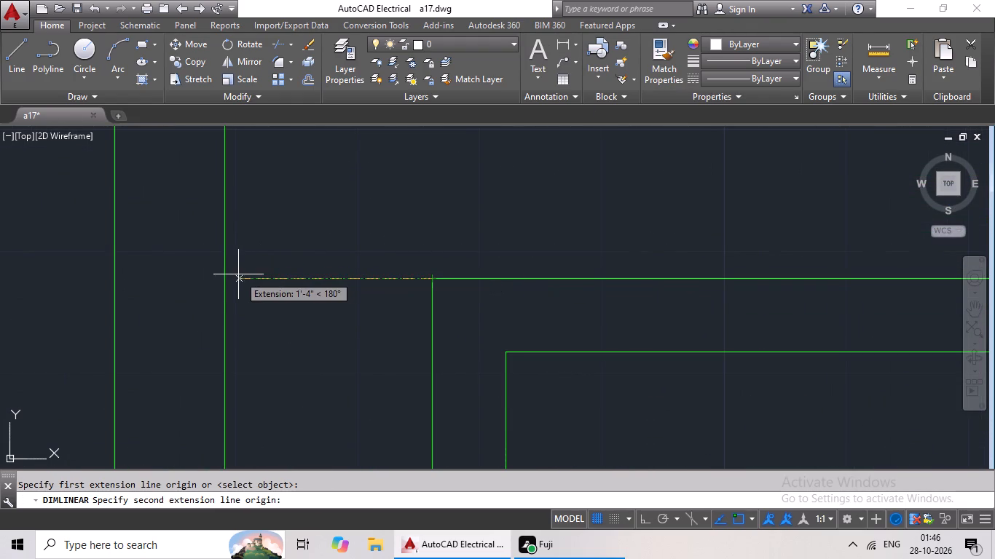
click(224, 276)
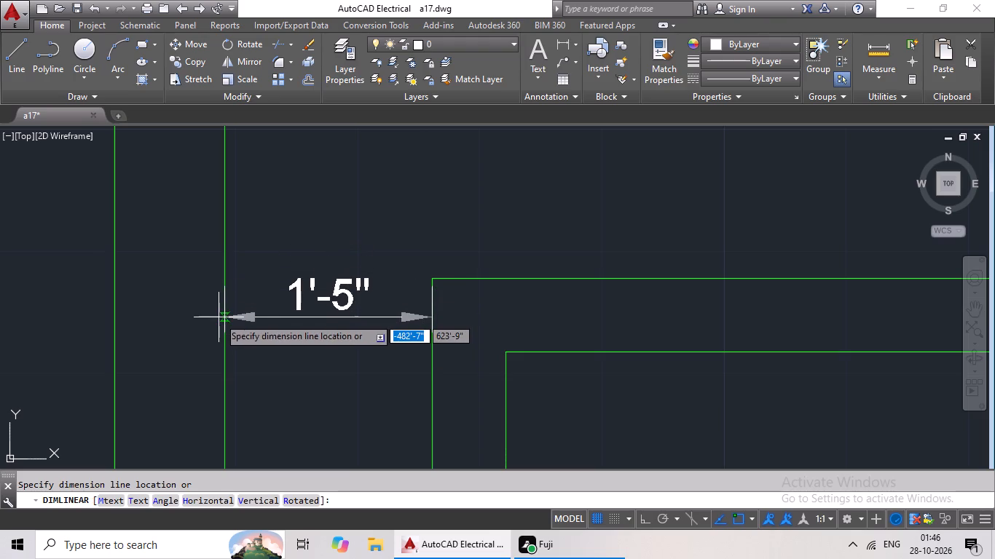
click(219, 317)
Add a linear dimension across the full width of the green plan's outer boundary, placed above its north side.
scroll(315, 306, down, 4)
middle_drag(364, 282, 170, 270)
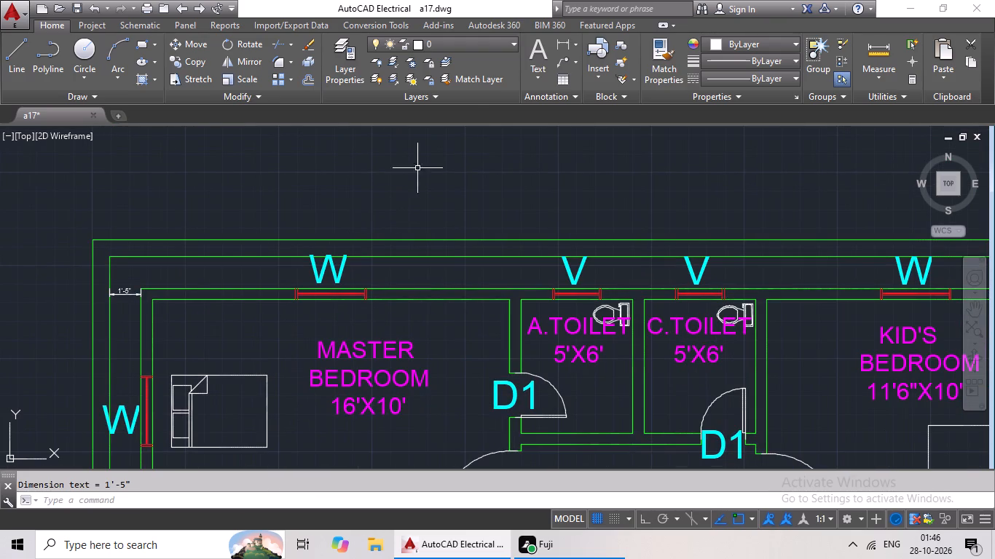
click(565, 44)
scroll(515, 163, down, 2)
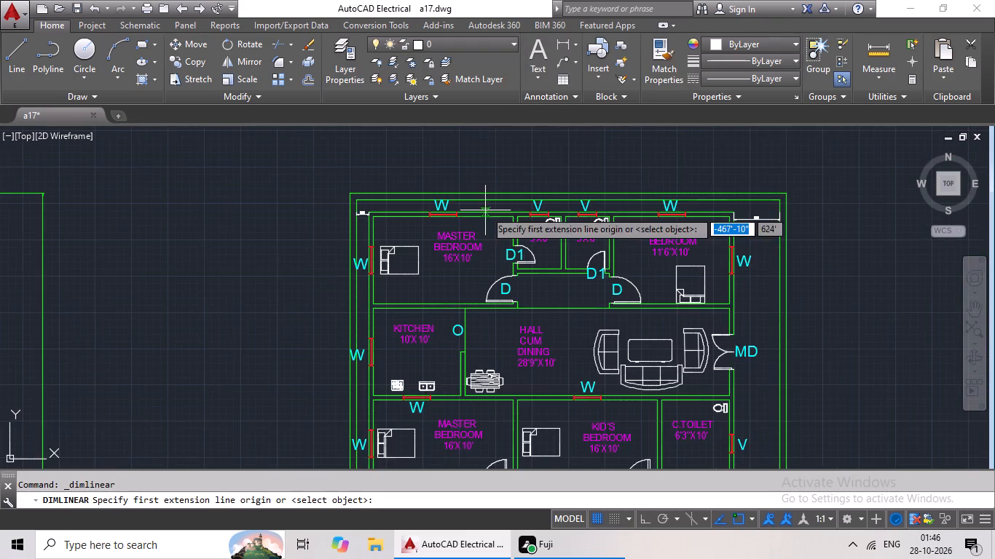
middle_drag(450, 223, 374, 237)
scroll(267, 202, up, 3)
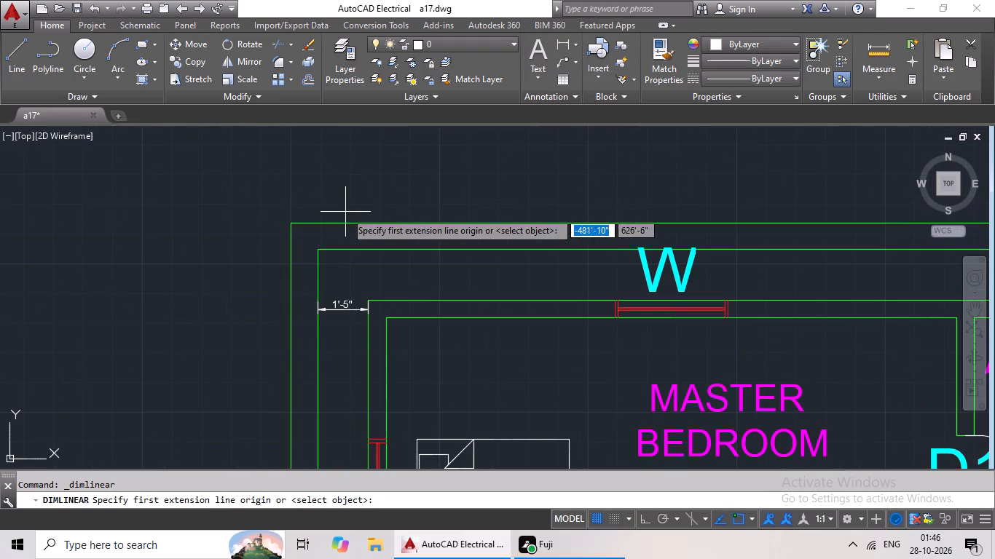
click(289, 219)
middle_drag(605, 224, 299, 228)
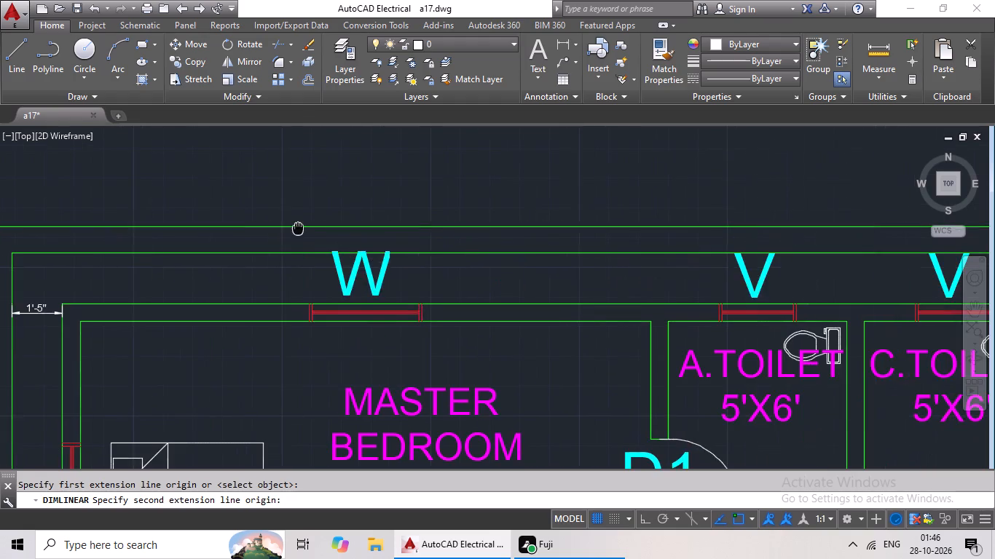
middle_drag(573, 268, 179, 277)
scroll(511, 253, down, 3)
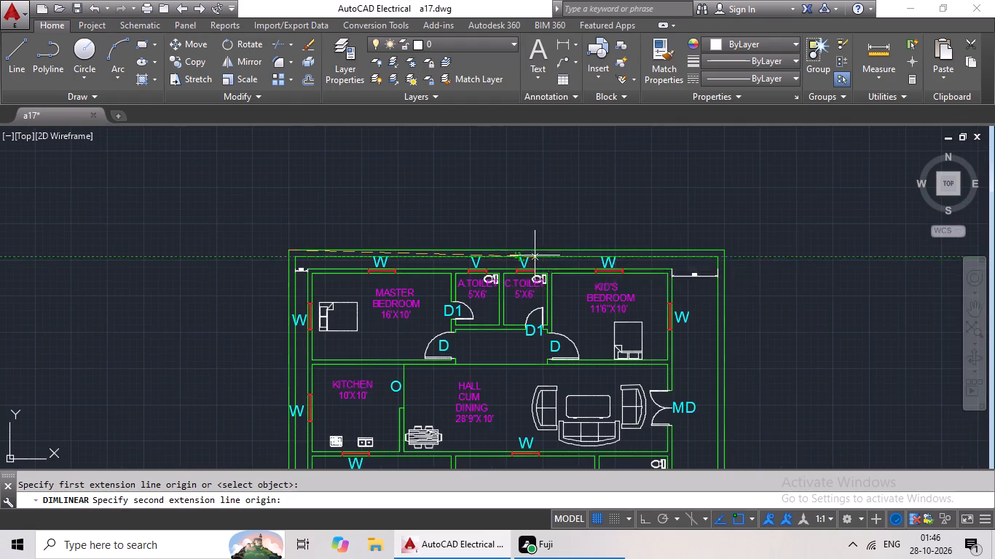
middle_drag(541, 256, 468, 277)
click(655, 269)
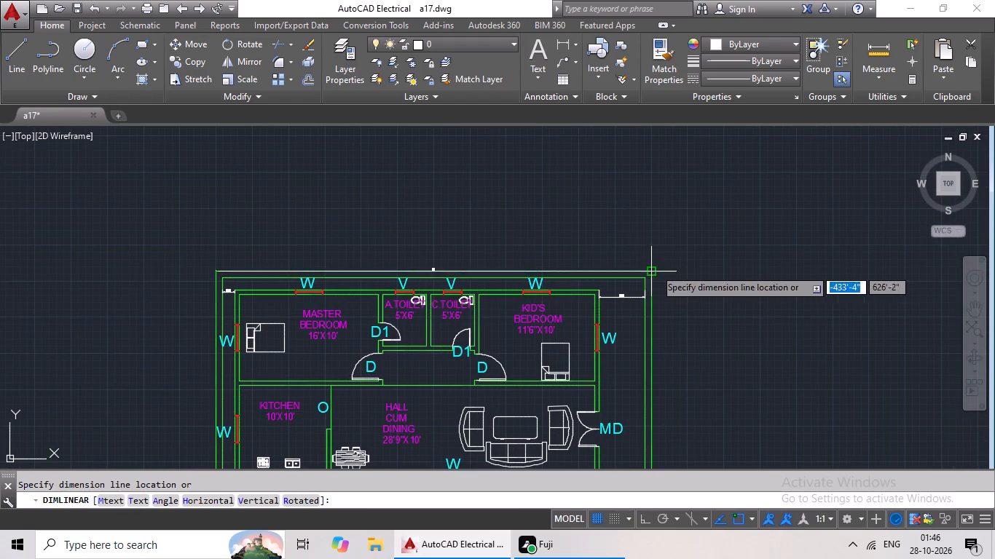
click(660, 213)
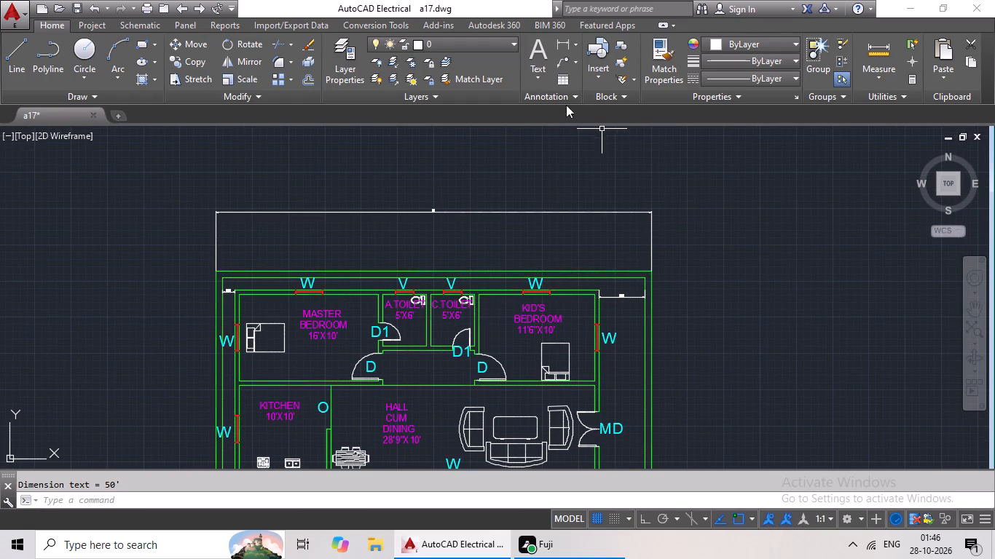
Add a linear dimension along the full length of the green plan's outer boundary, placed outside its east side.
click(560, 43)
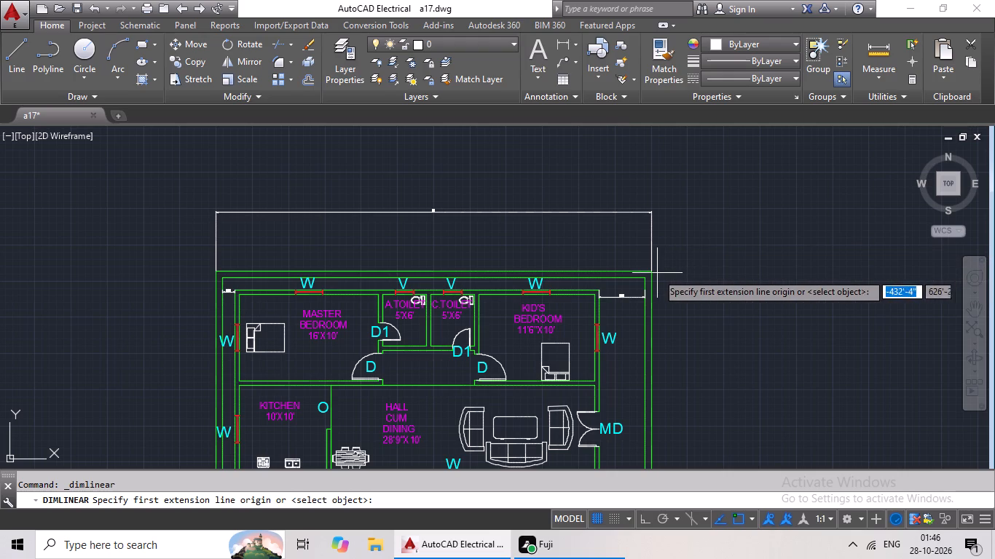
click(648, 271)
middle_drag(661, 338, 549, 154)
scroll(546, 149, down, 3)
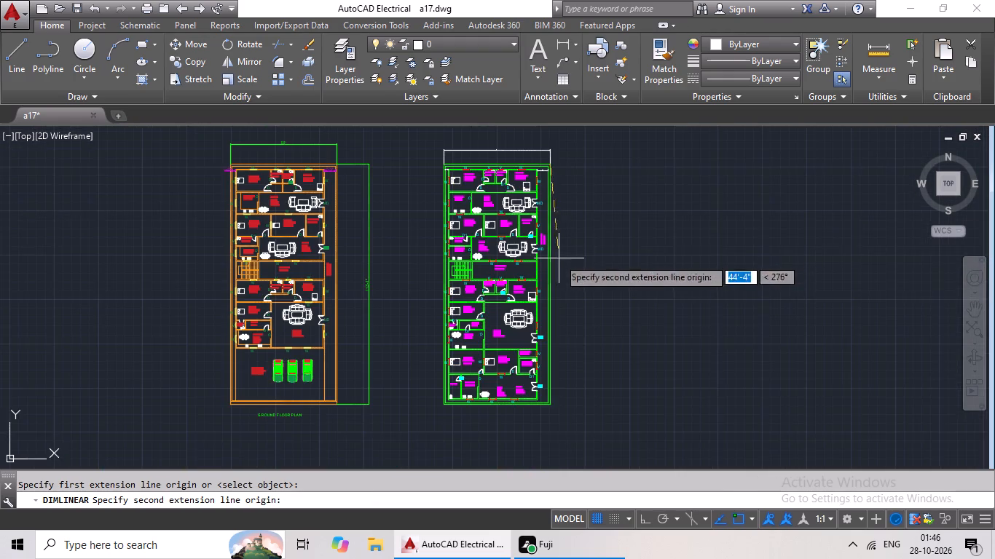
middle_drag(558, 258, 543, 218)
scroll(543, 357, up, 4)
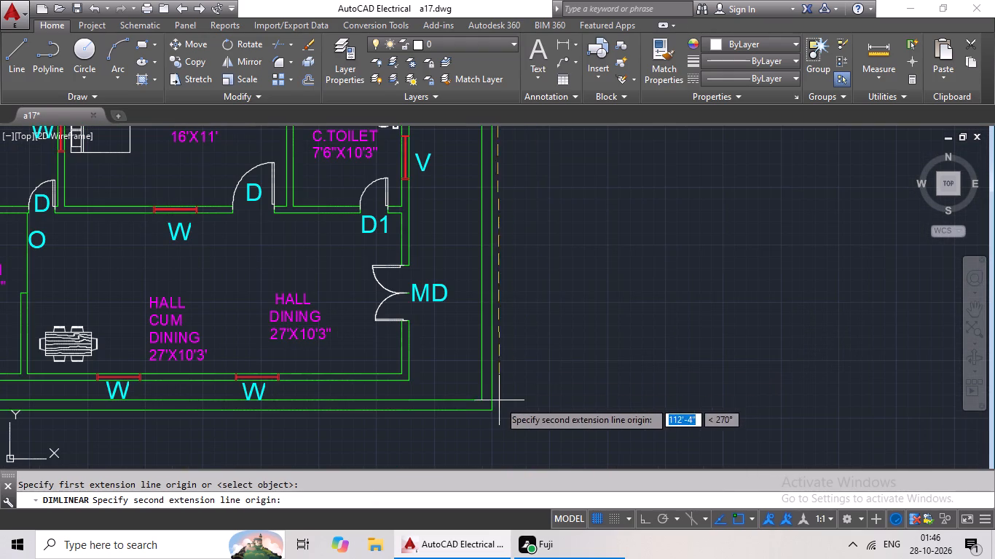
click(492, 413)
scroll(638, 432, down, 3)
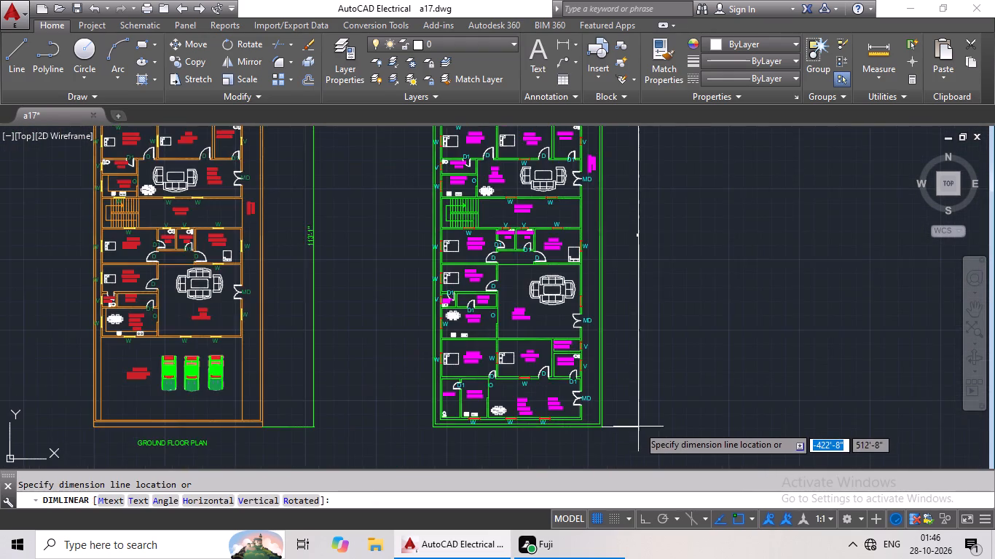
scroll(637, 419, down, 1)
click(645, 392)
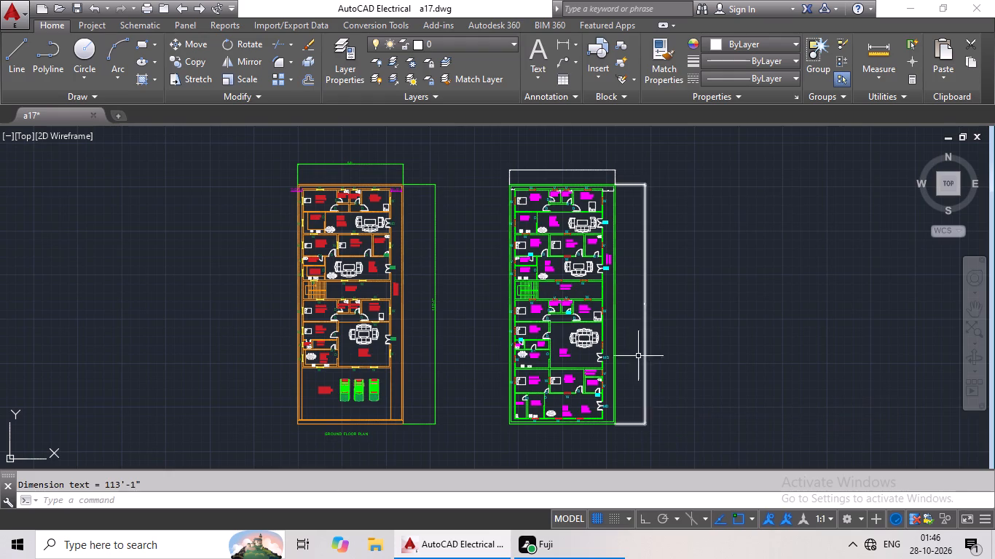
Change the colour of the east and west boundary gap dimensions of the green plan to orange 248,153,30.
scroll(604, 213, up, 2)
middle_drag(605, 211, 577, 344)
scroll(594, 293, up, 1)
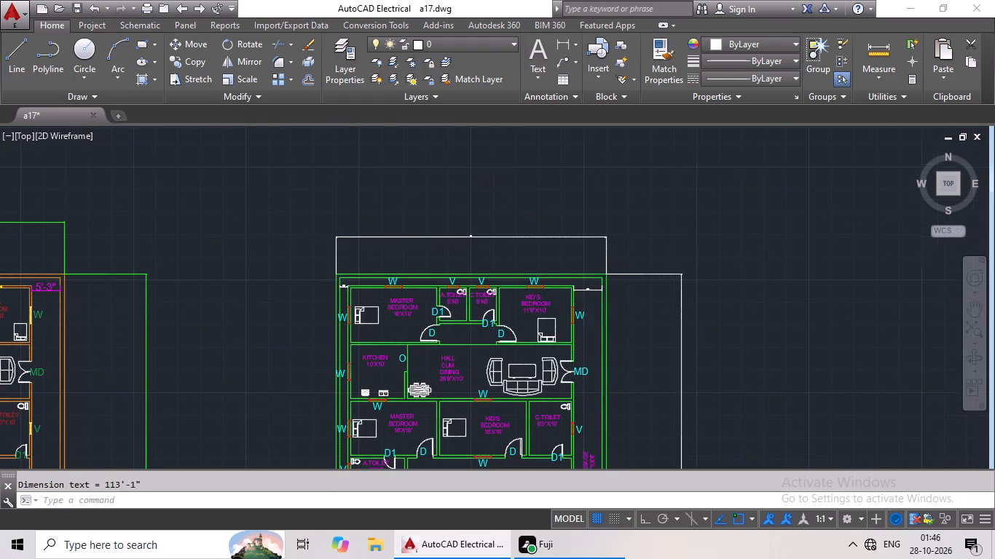
scroll(594, 293, up, 1)
click(589, 285)
middle_drag(386, 301, 648, 301)
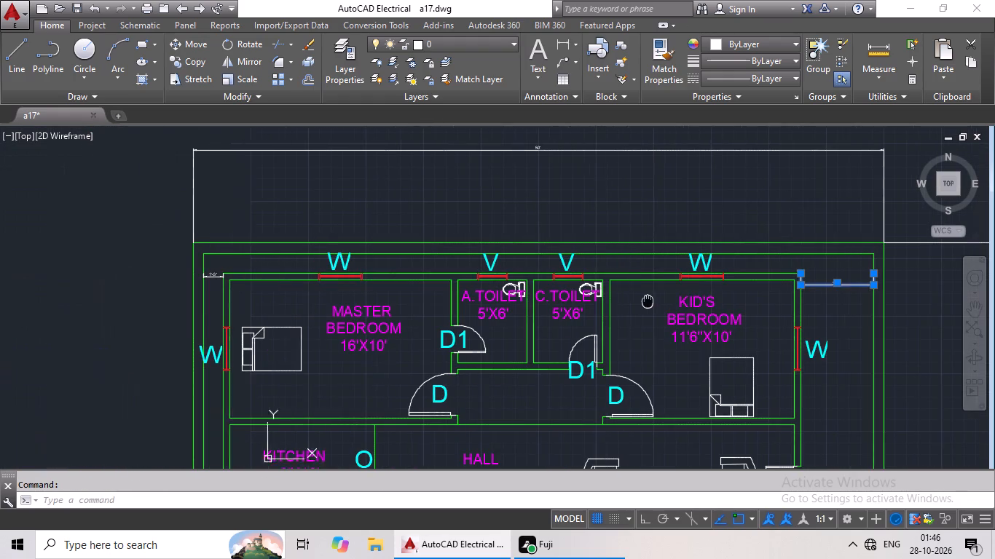
click(223, 277)
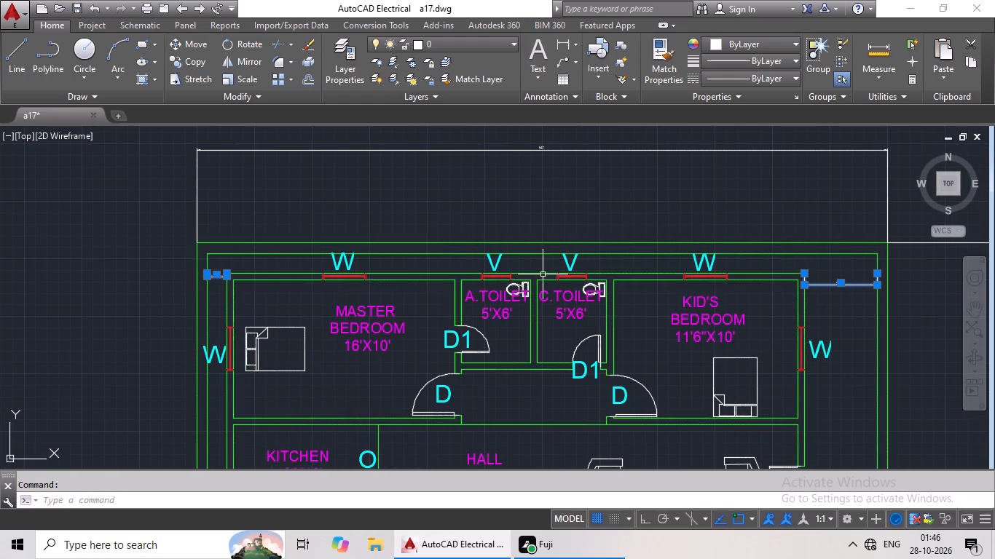
click(748, 47)
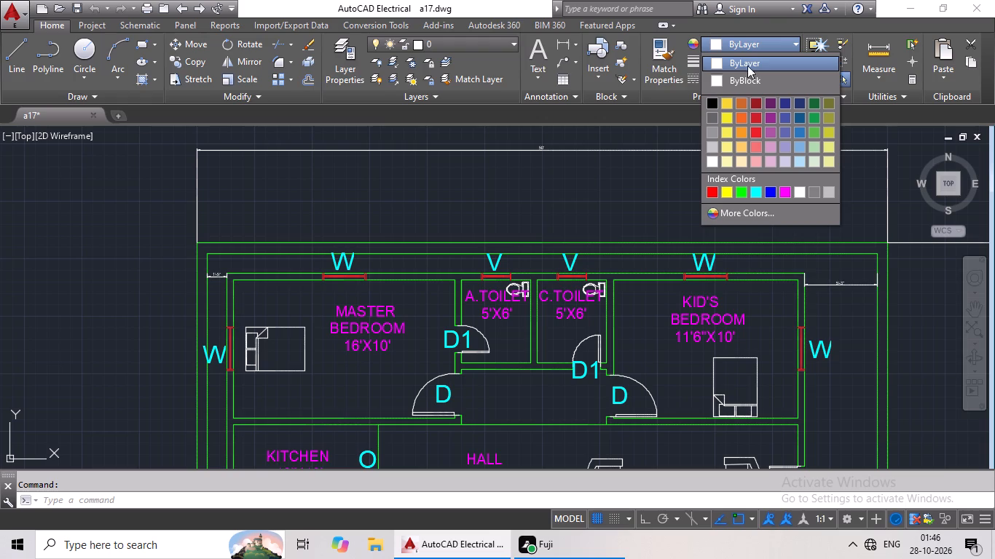
click(736, 135)
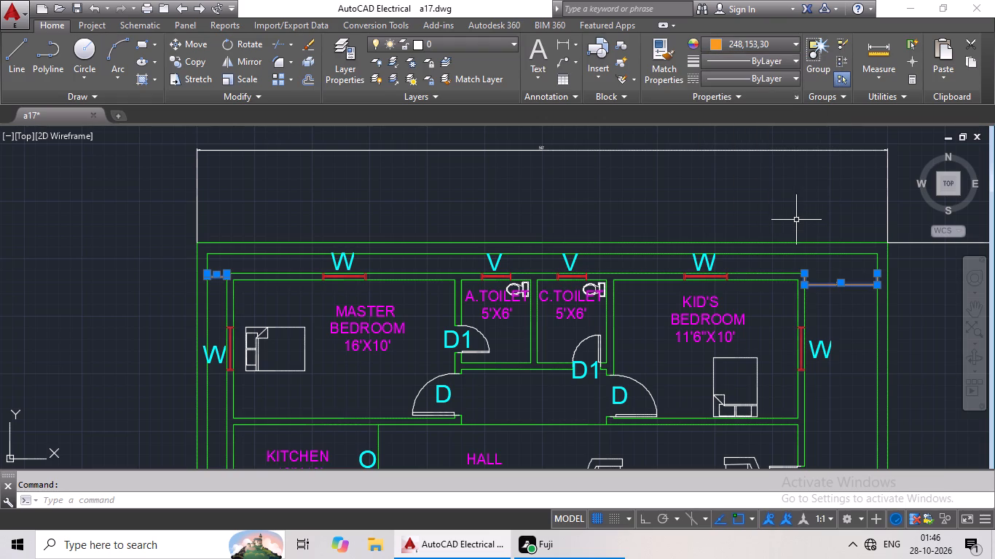
key(Escape)
Set the text height of the green plan's east gap dimension to 1'-4".
scroll(854, 270, up, 3)
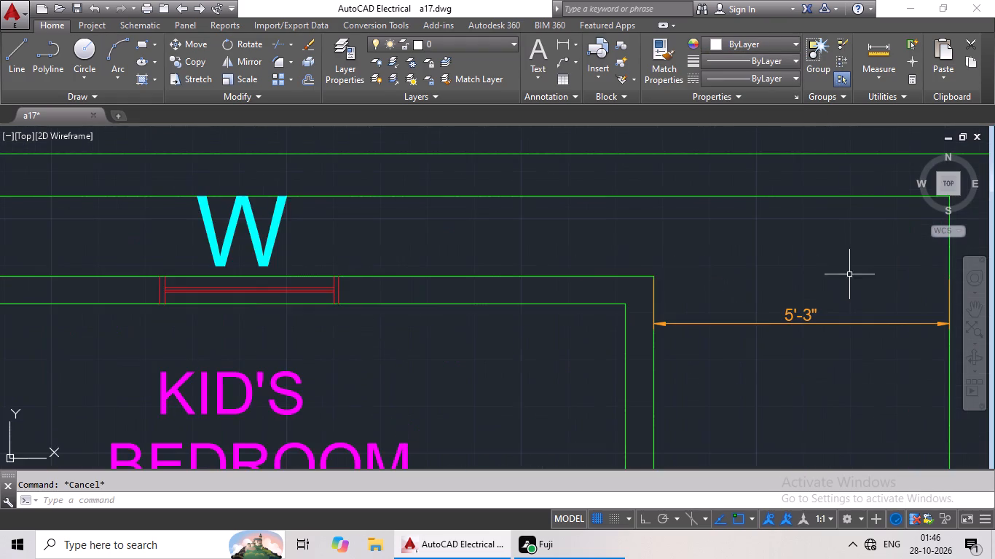
scroll(841, 303, up, 1)
middle_drag(838, 304, 611, 309)
scroll(586, 335, up, 1)
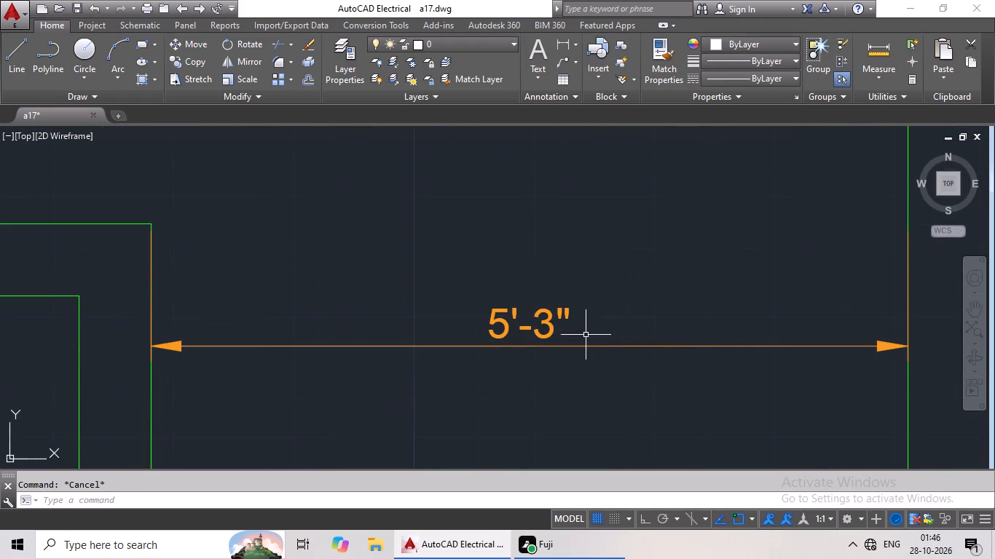
double_click(552, 330)
click(550, 330)
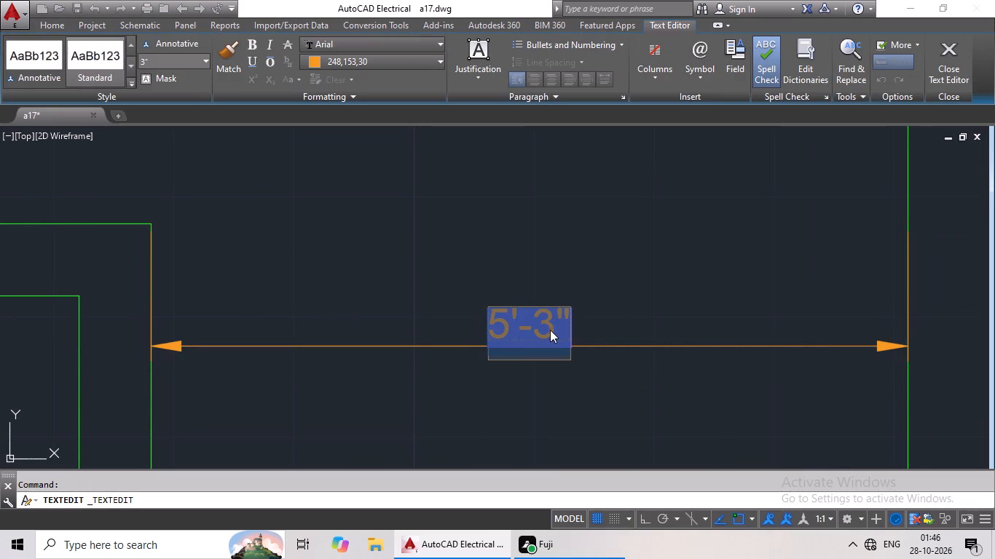
click(206, 59)
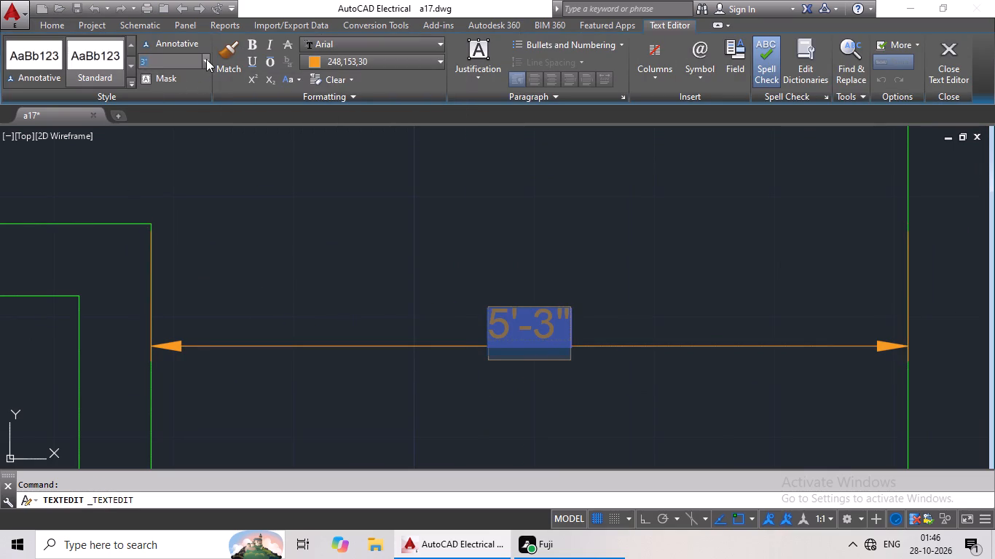
click(170, 82)
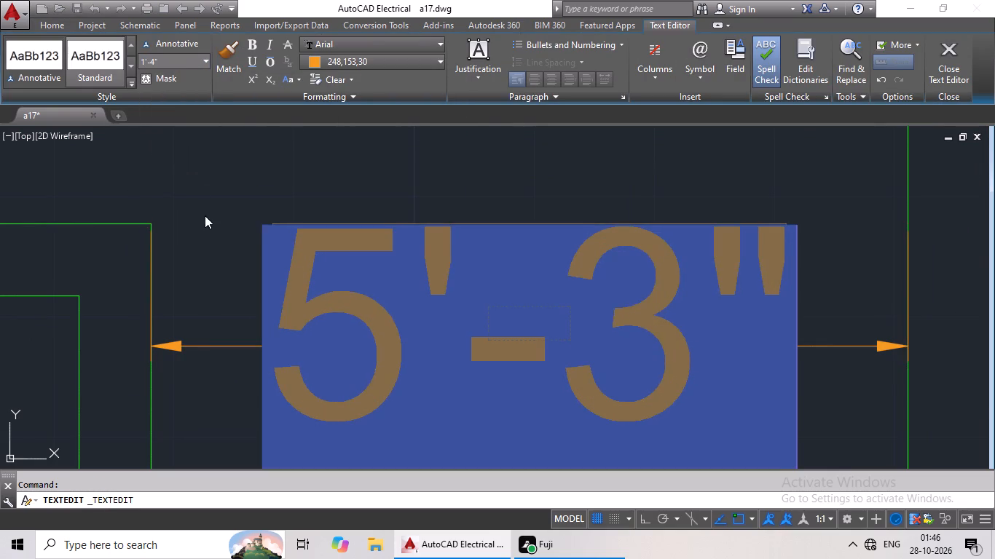
click(205, 220)
Set the text height of the green plan's west gap dimension to 1'-4".
scroll(238, 202, down, 6)
middle_drag(247, 230, 543, 220)
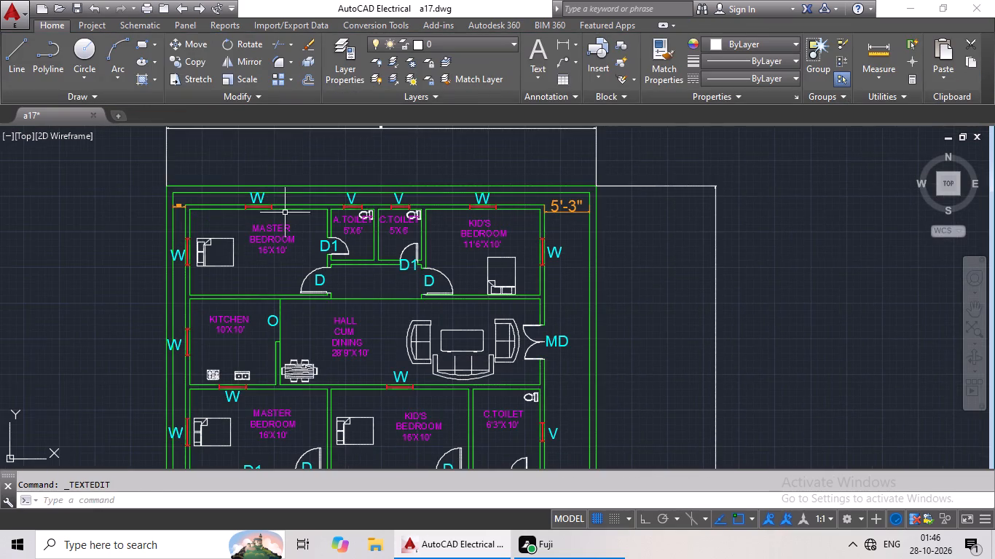
middle_drag(285, 212, 467, 221)
scroll(389, 221, up, 4)
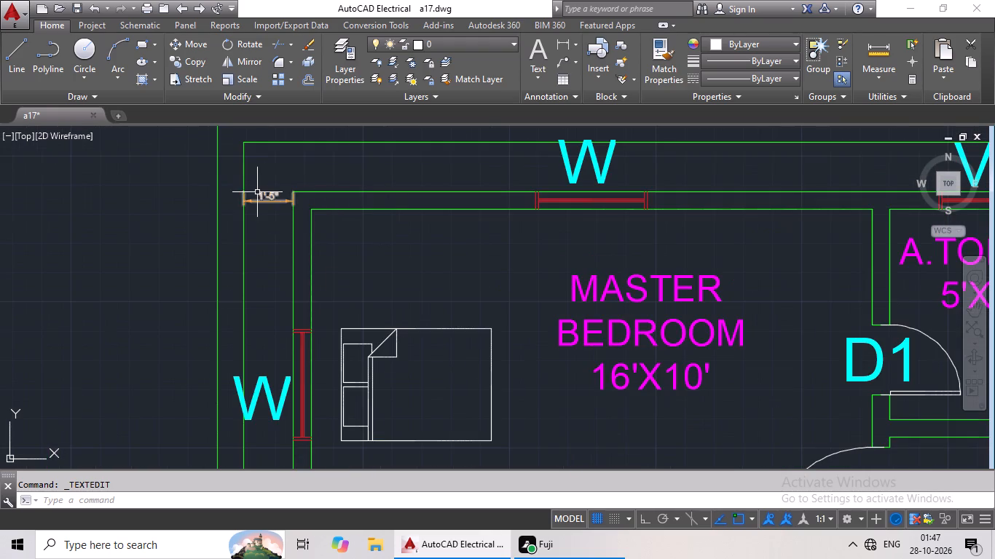
scroll(257, 192, up, 5)
double_click(406, 238)
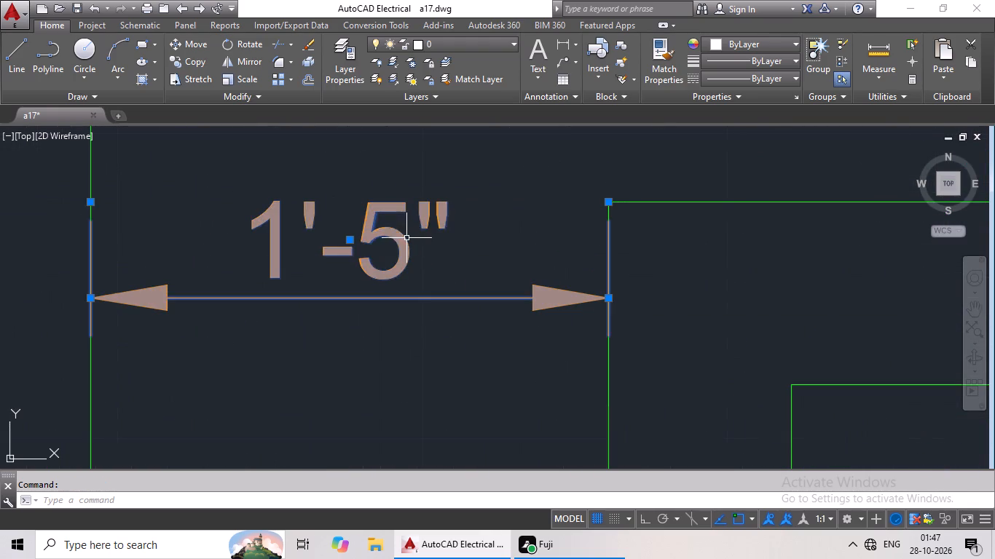
click(406, 239)
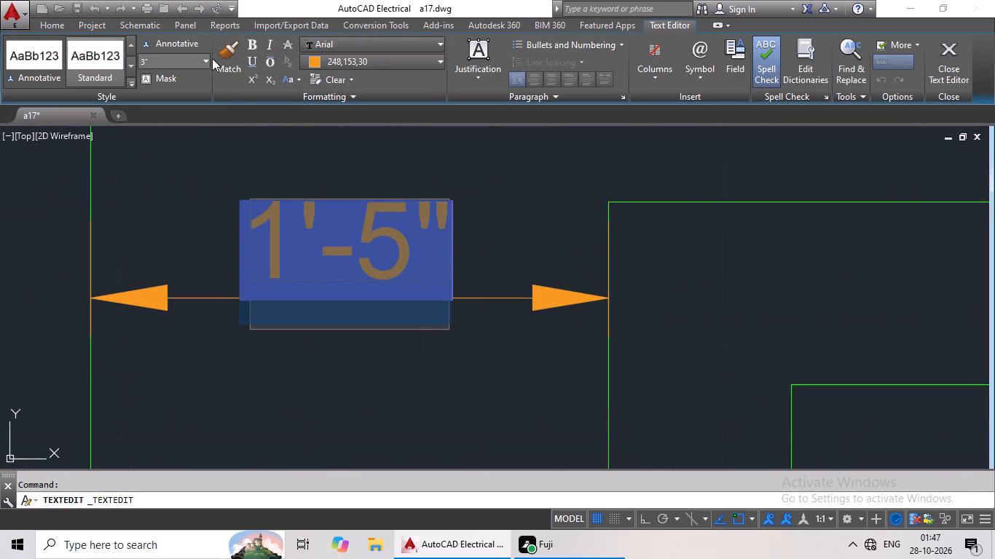
click(208, 58)
click(177, 107)
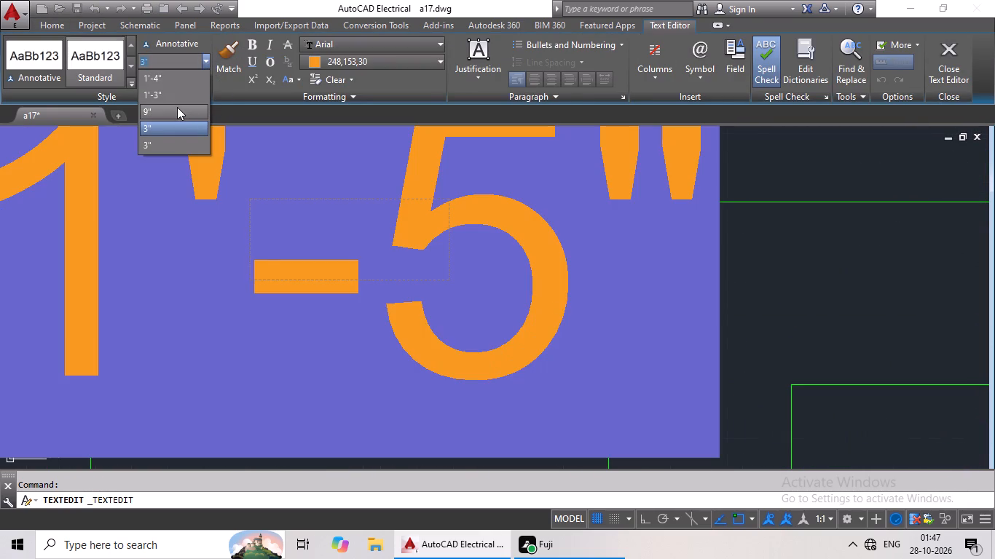
click(184, 63)
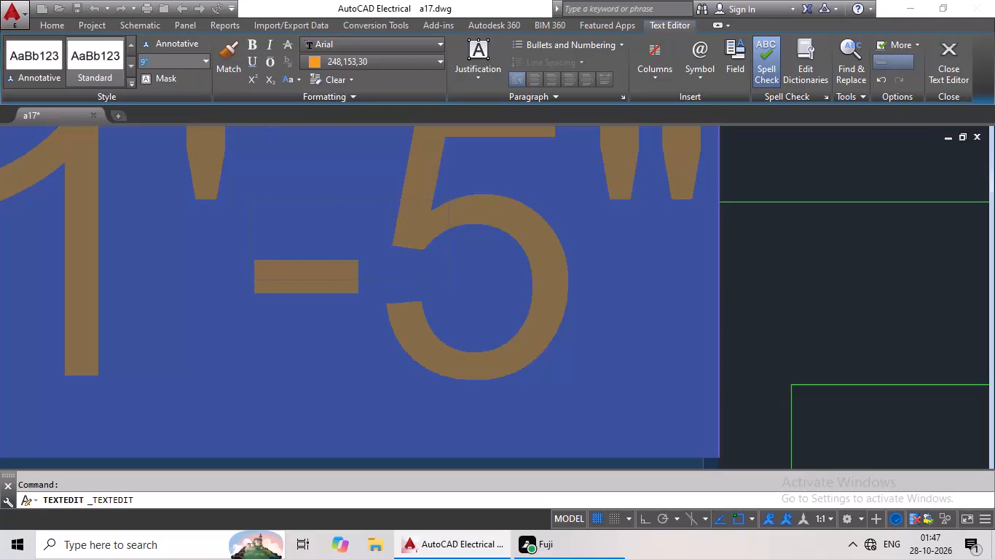
click(205, 57)
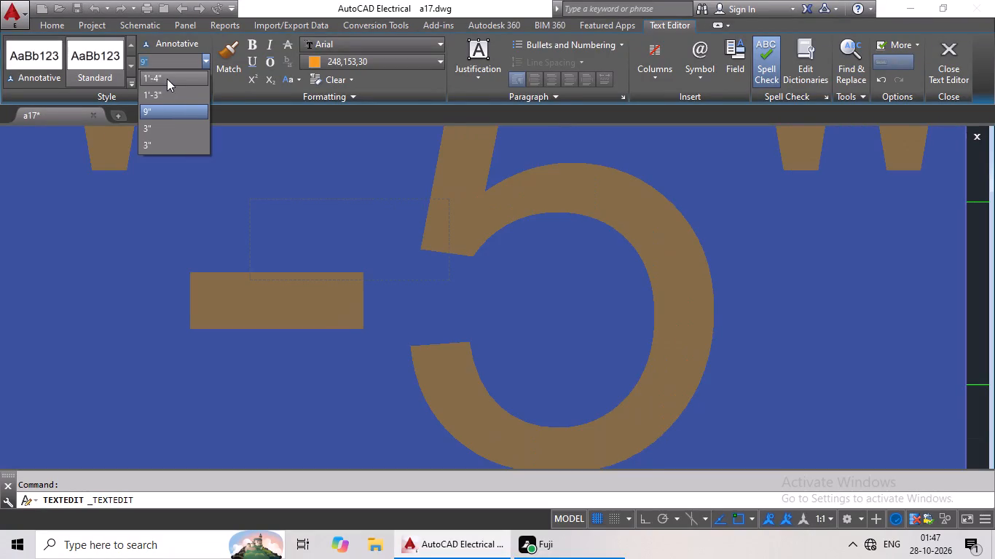
click(167, 79)
scroll(288, 170, down, 3)
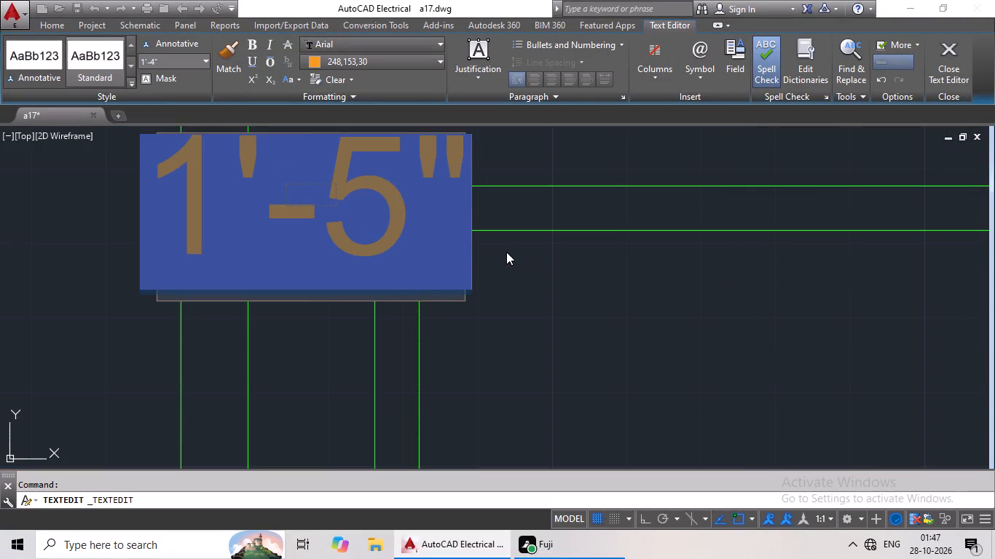
click(506, 252)
Change the colour of the green plan's overall width and overall length dimensions to red.
scroll(514, 253, down, 4)
middle_drag(562, 255, 345, 295)
scroll(363, 275, down, 2)
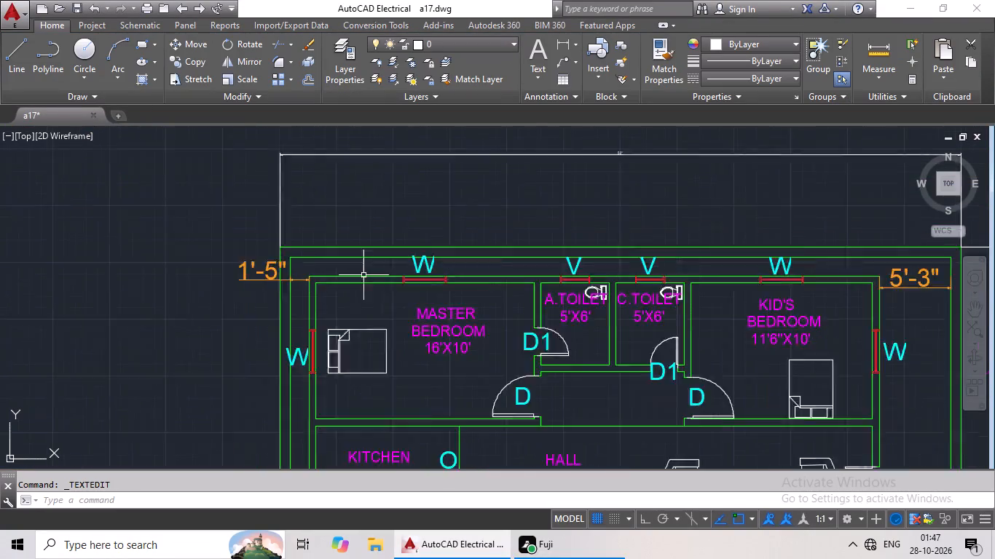
middle_drag(420, 238, 337, 269)
click(430, 229)
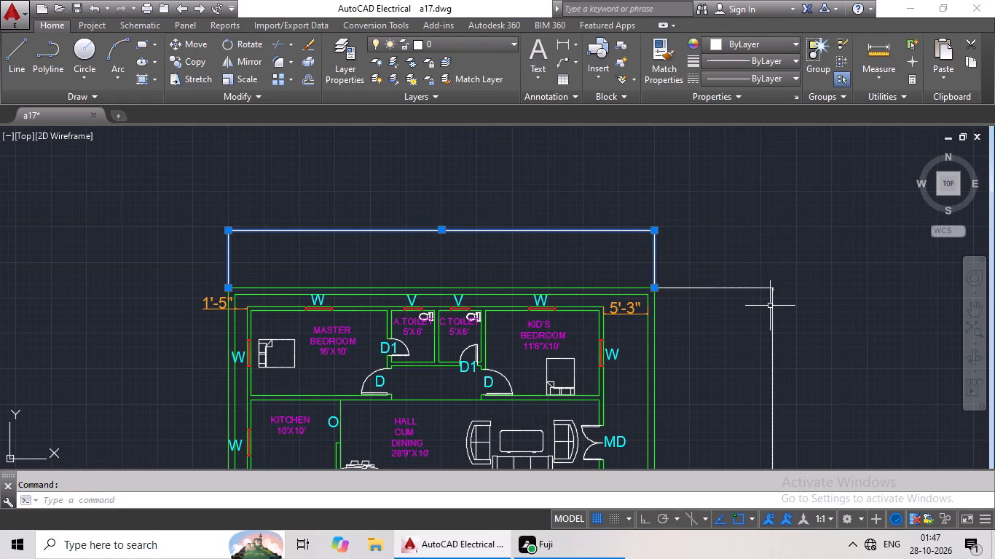
click(774, 306)
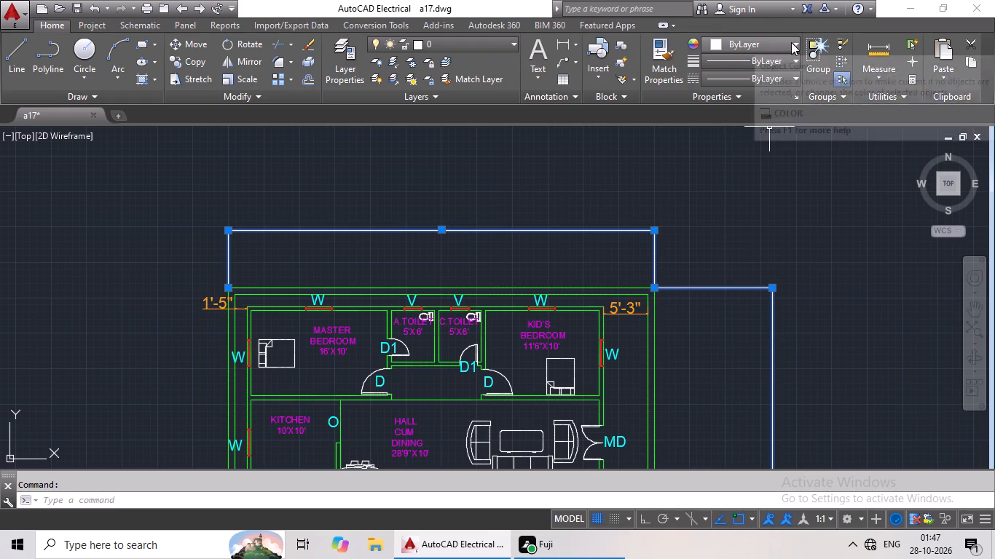
click(792, 42)
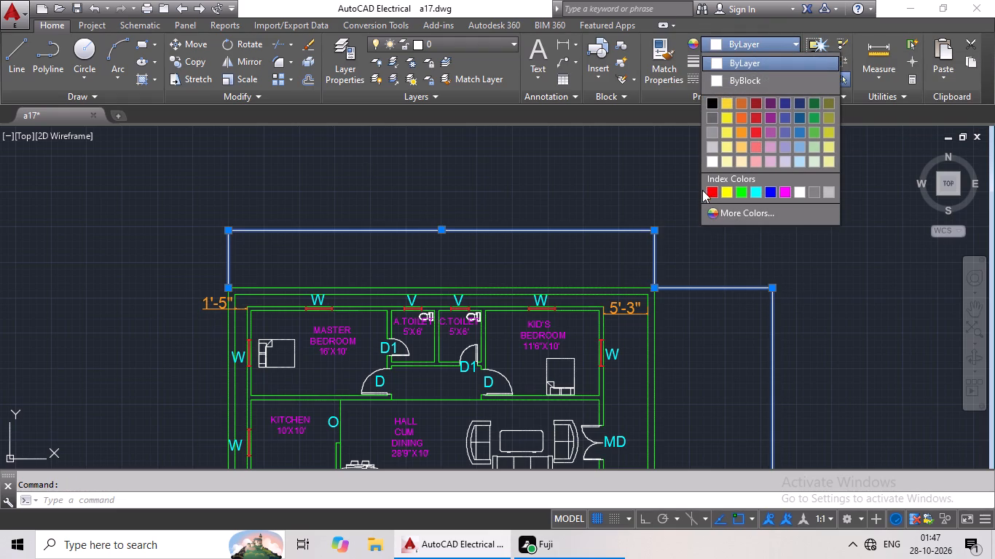
click(712, 189)
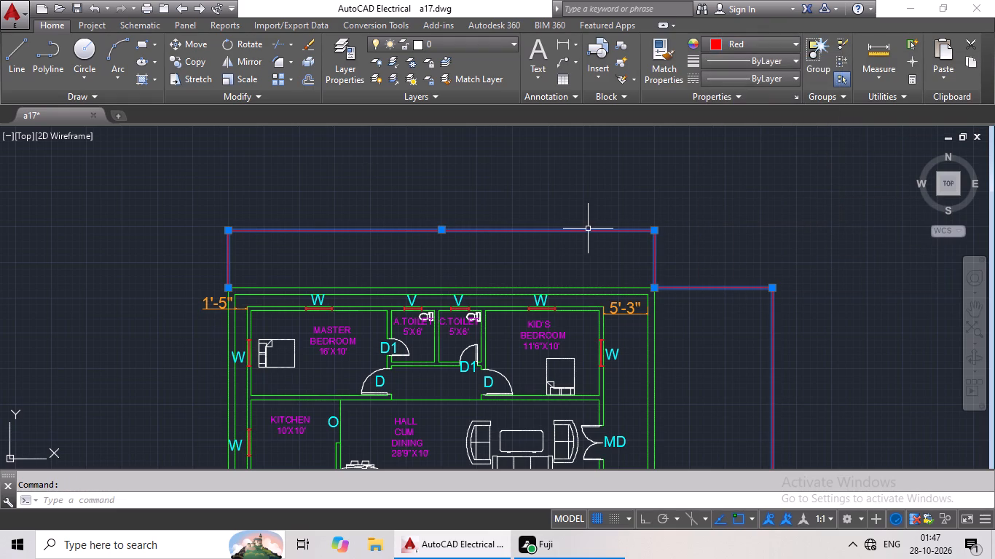
Set the text height of the green plan's overall width dimension to 1'-4".
key(Escape)
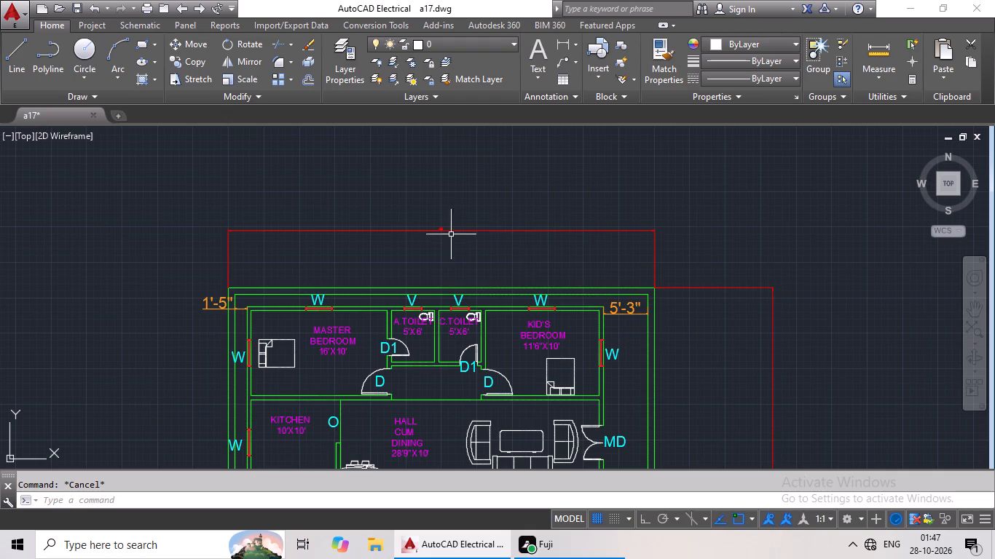
scroll(450, 229, up, 6)
scroll(329, 250, up, 1)
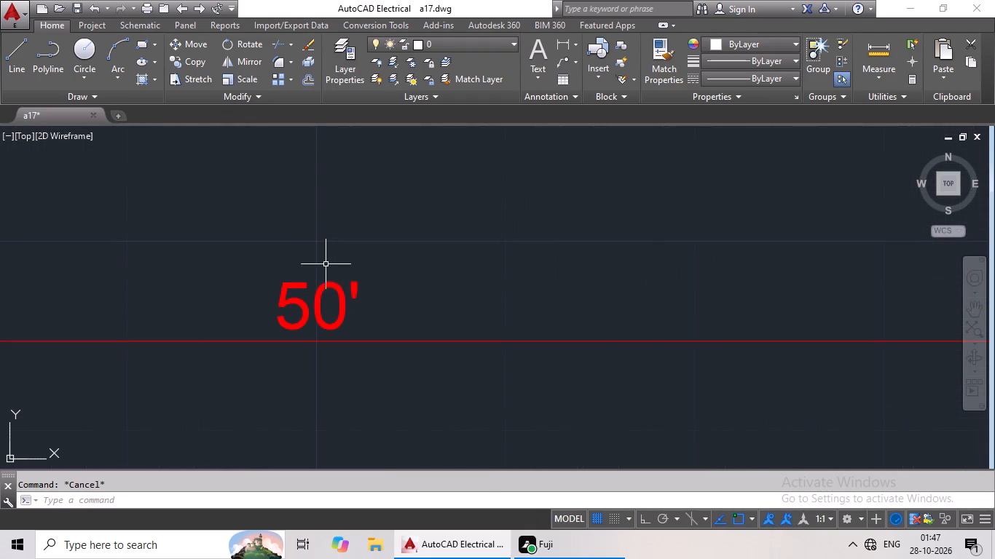
double_click(320, 290)
click(320, 290)
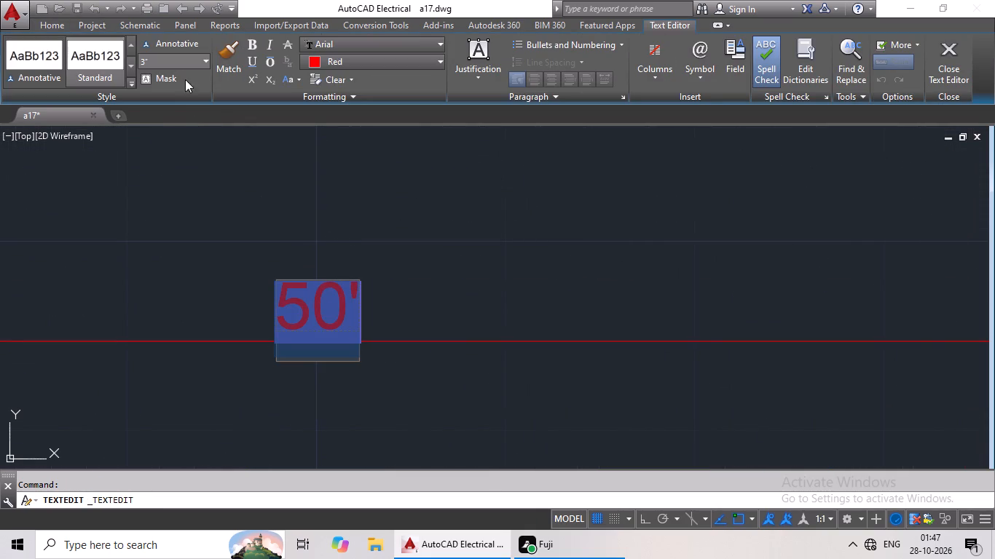
click(203, 65)
click(175, 84)
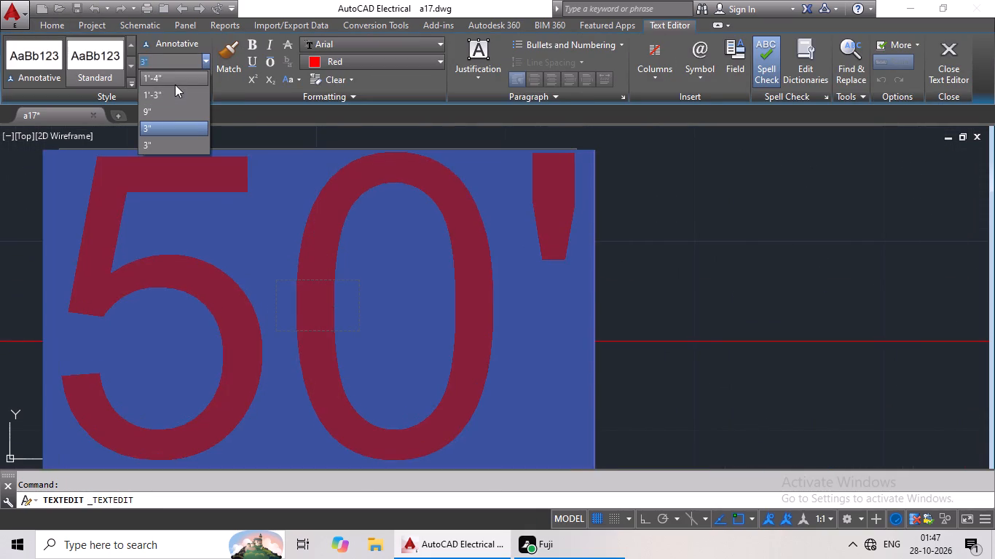
click(685, 284)
Set the text height of the green plan's overall length dimension to 1'-4".
scroll(701, 268, down, 6)
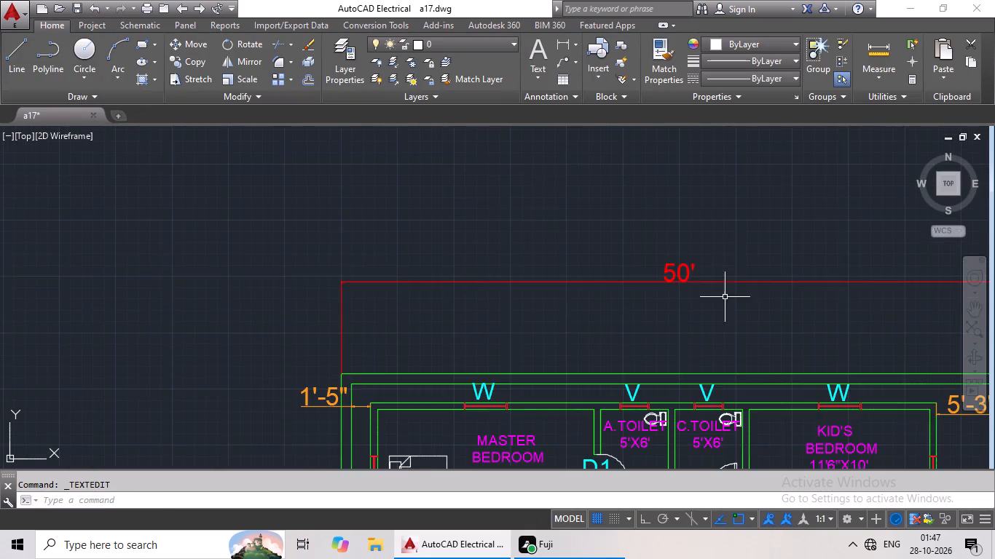
middle_drag(725, 298, 67, 167)
scroll(426, 261, down, 2)
middle_drag(427, 286, 407, 196)
middle_drag(460, 298, 446, 256)
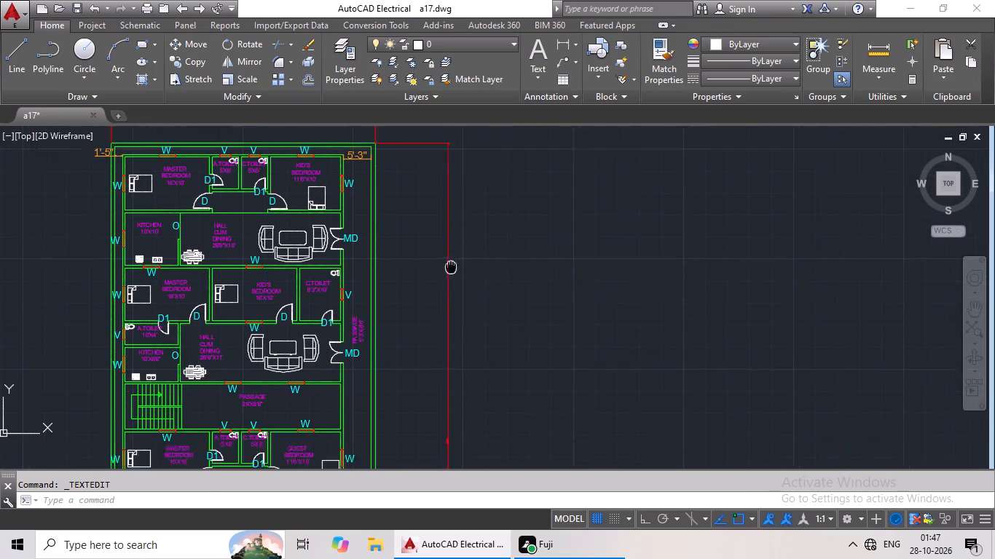
middle_drag(446, 256, 419, 151)
scroll(417, 322, up, 8)
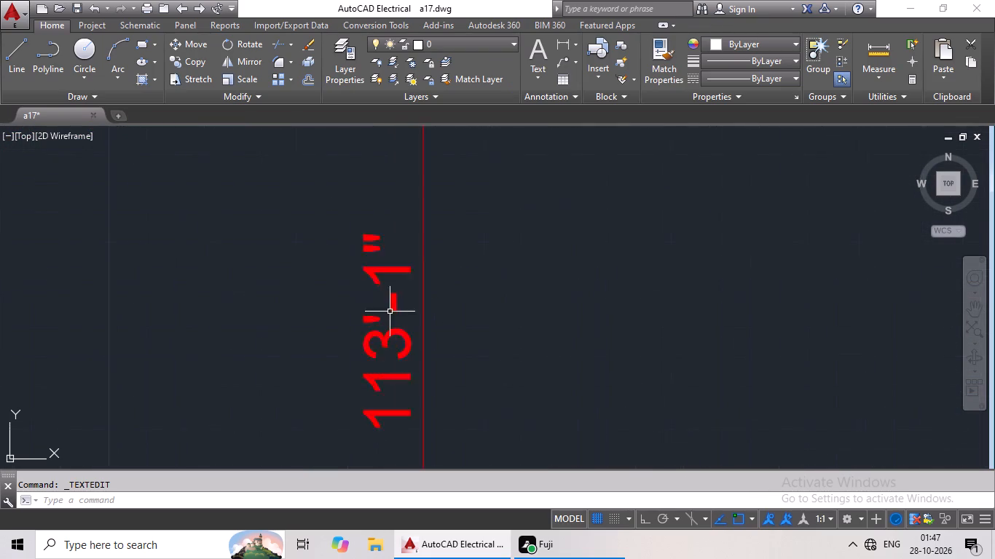
double_click(387, 335)
click(386, 333)
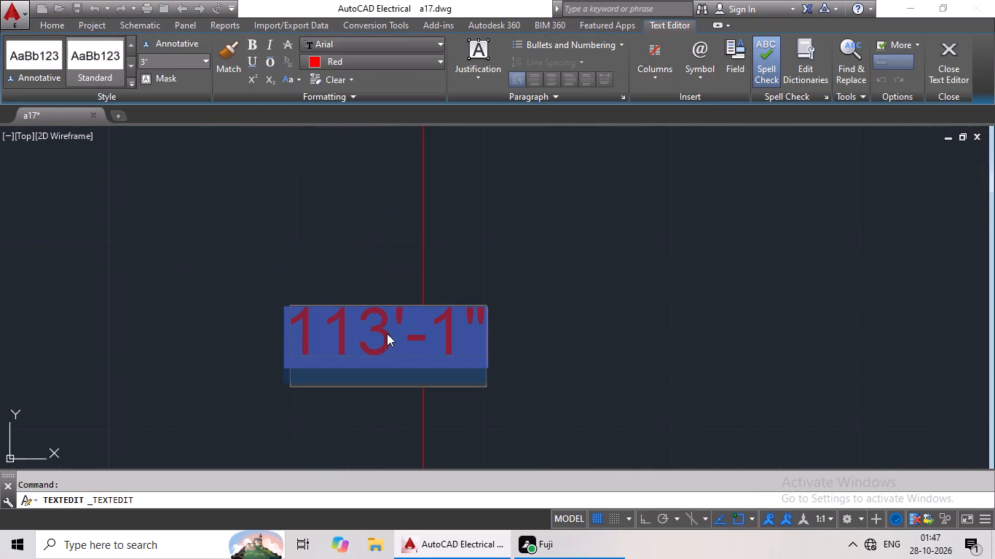
click(202, 55)
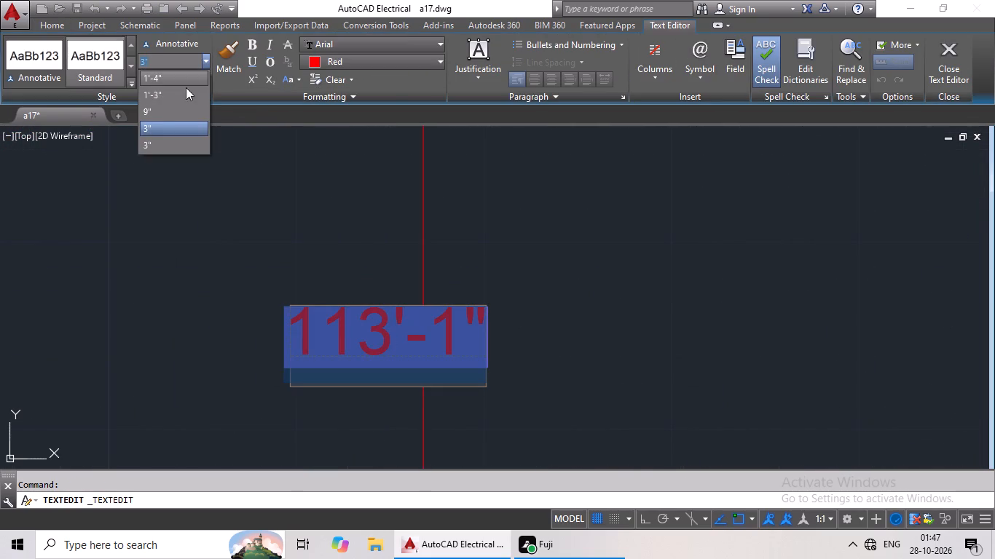
click(173, 83)
scroll(489, 336, down, 2)
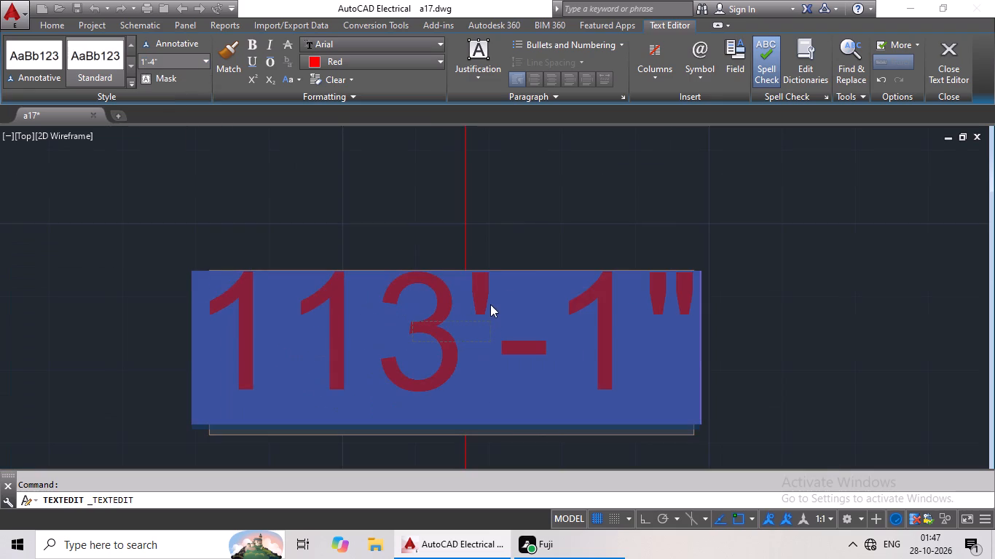
click(538, 233)
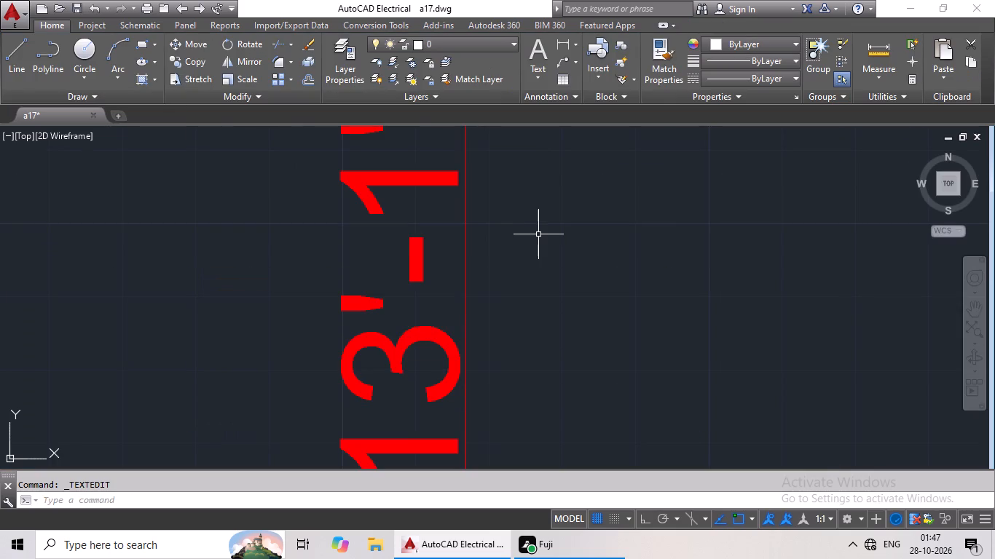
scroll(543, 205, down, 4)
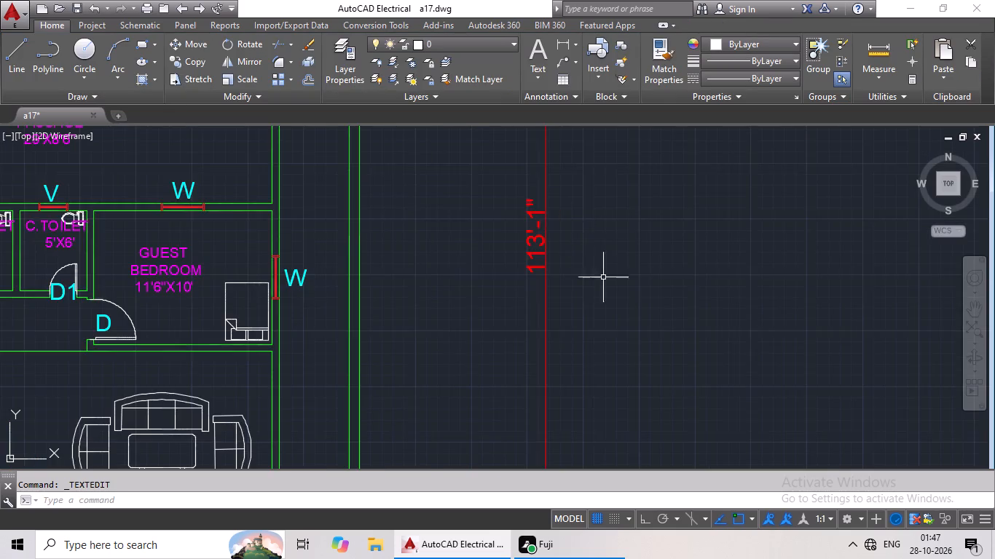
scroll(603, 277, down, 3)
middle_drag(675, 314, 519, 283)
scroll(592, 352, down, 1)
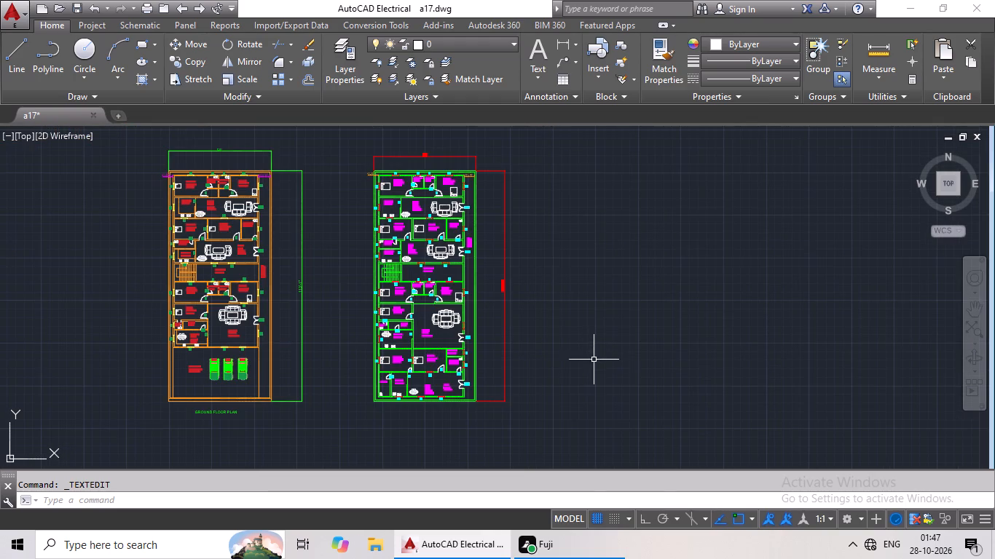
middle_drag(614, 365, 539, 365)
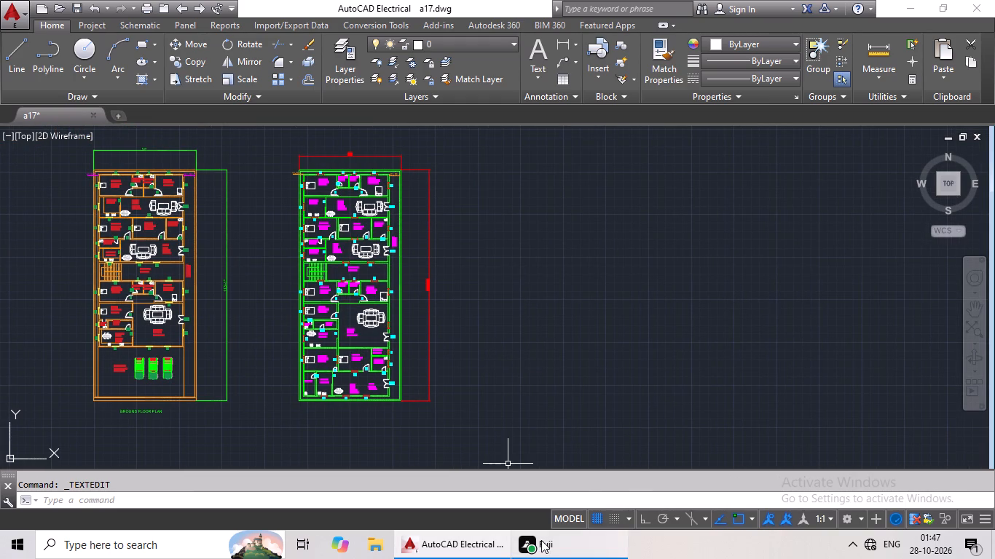
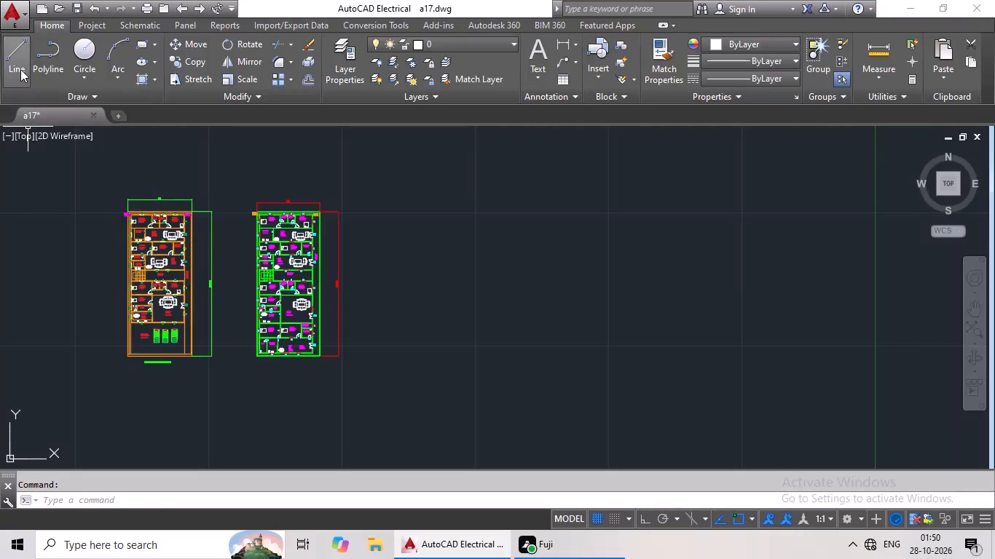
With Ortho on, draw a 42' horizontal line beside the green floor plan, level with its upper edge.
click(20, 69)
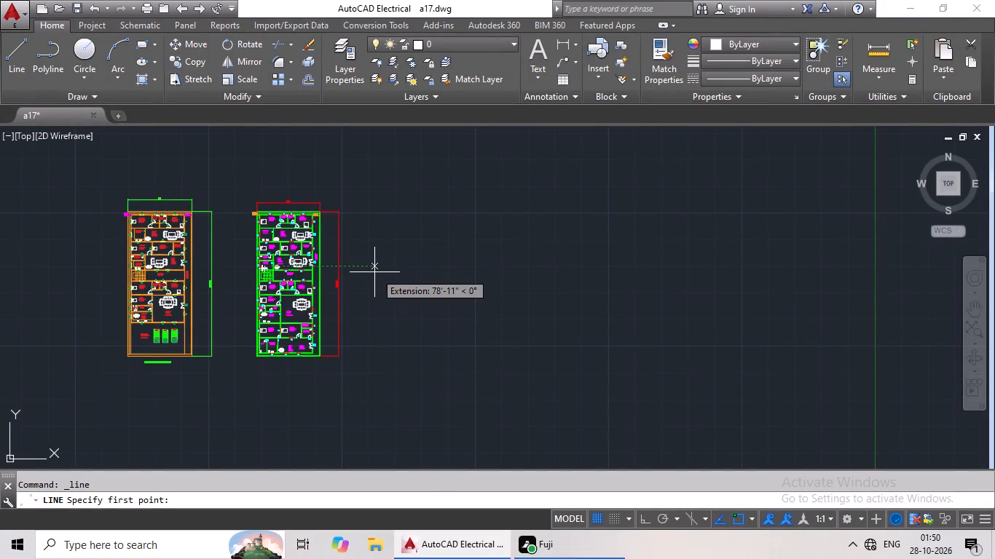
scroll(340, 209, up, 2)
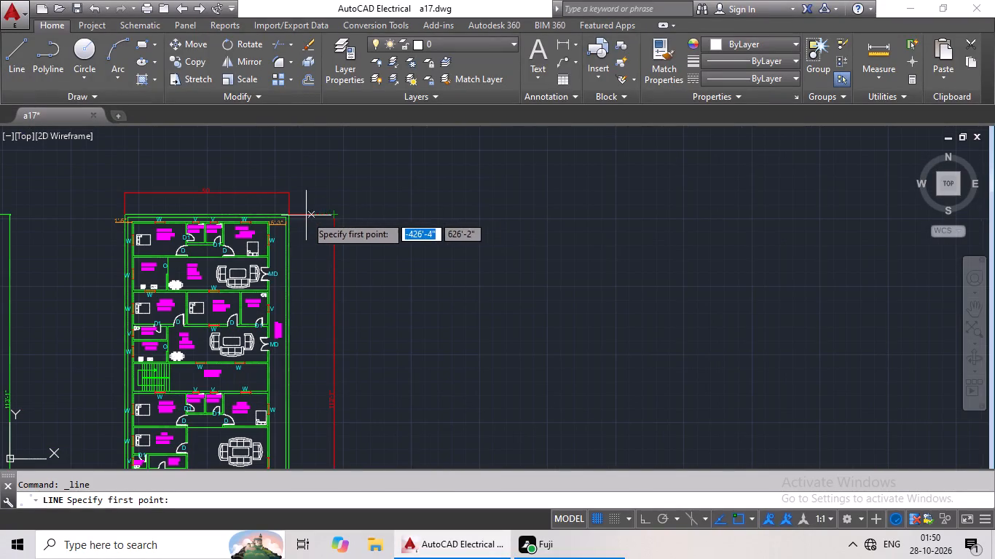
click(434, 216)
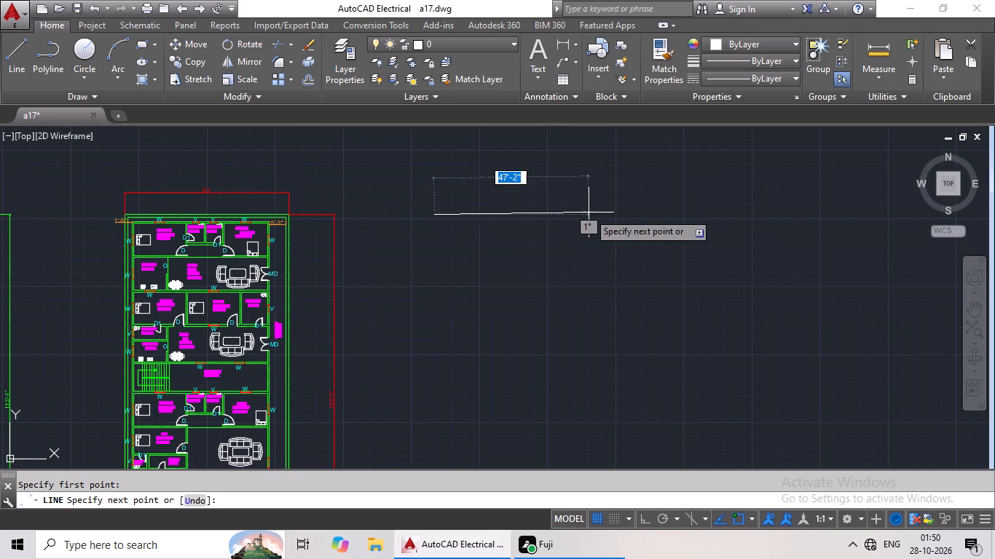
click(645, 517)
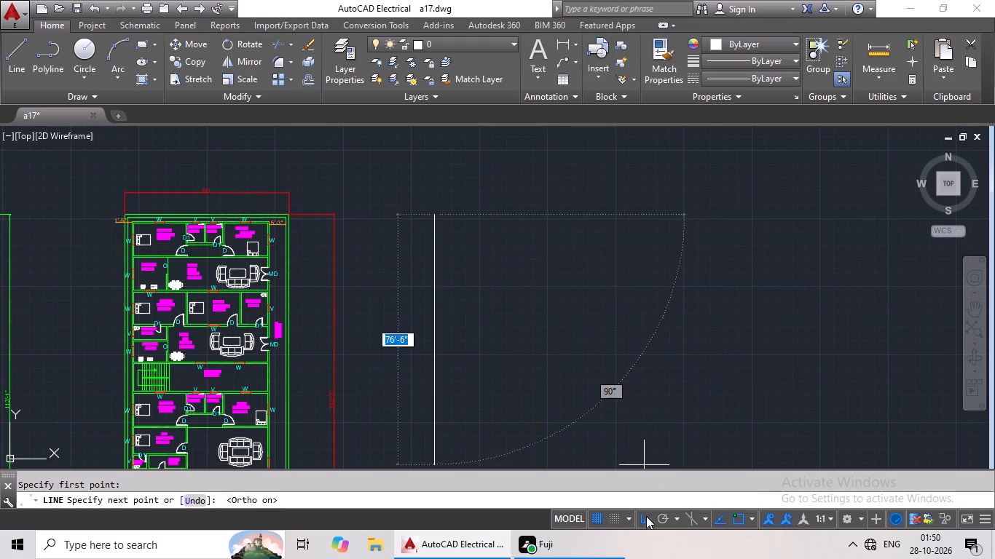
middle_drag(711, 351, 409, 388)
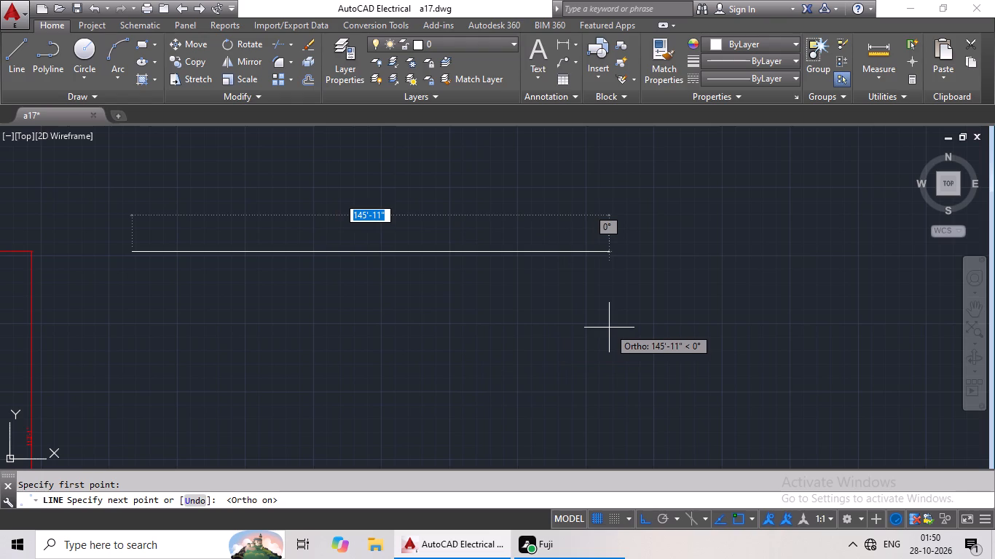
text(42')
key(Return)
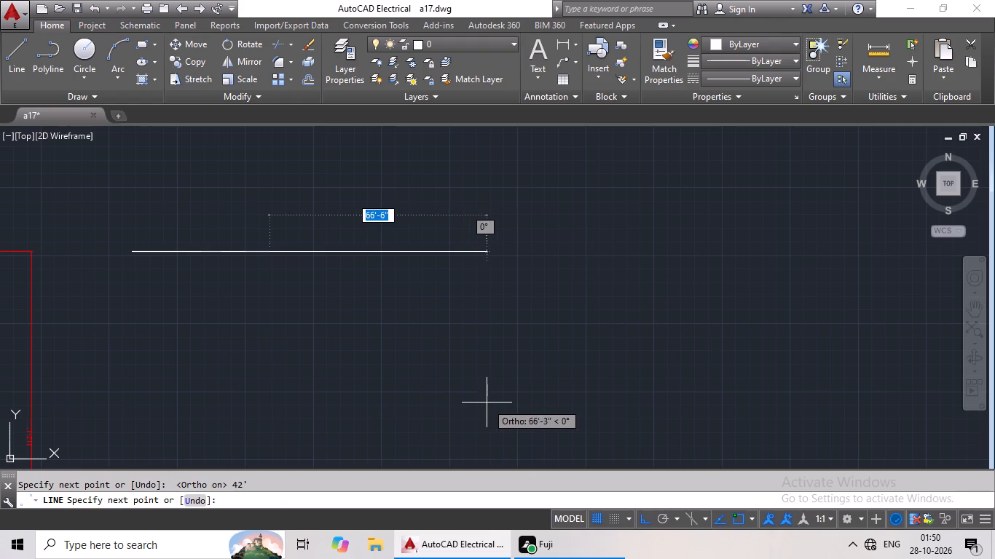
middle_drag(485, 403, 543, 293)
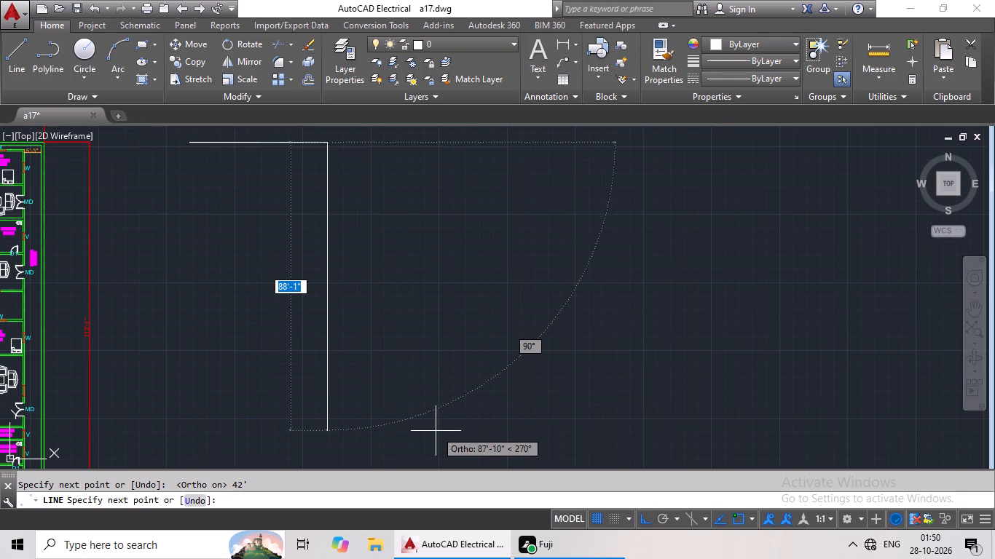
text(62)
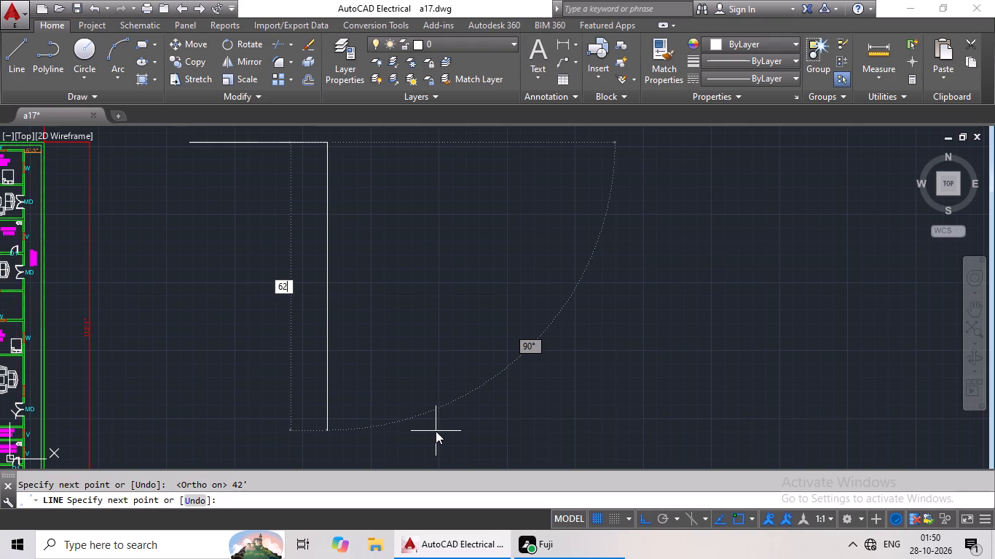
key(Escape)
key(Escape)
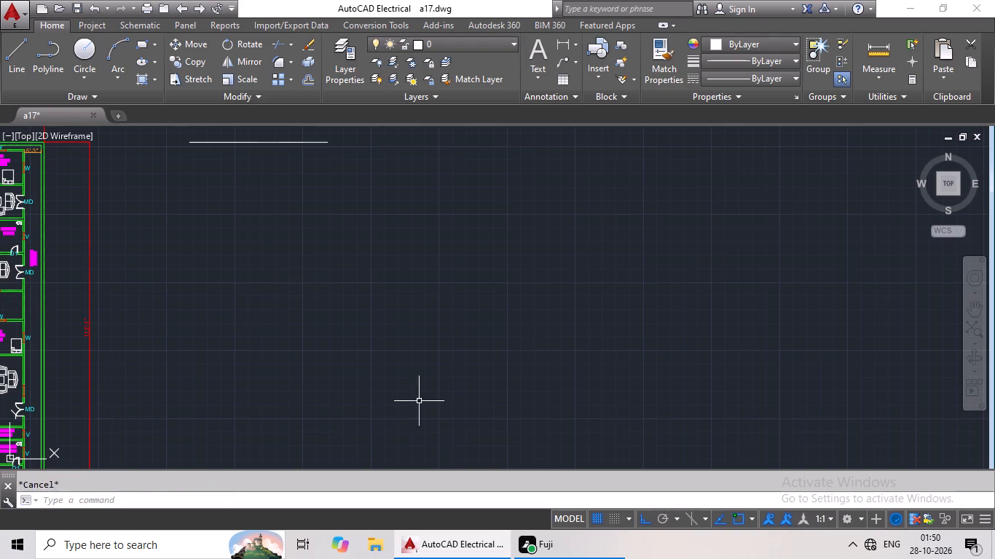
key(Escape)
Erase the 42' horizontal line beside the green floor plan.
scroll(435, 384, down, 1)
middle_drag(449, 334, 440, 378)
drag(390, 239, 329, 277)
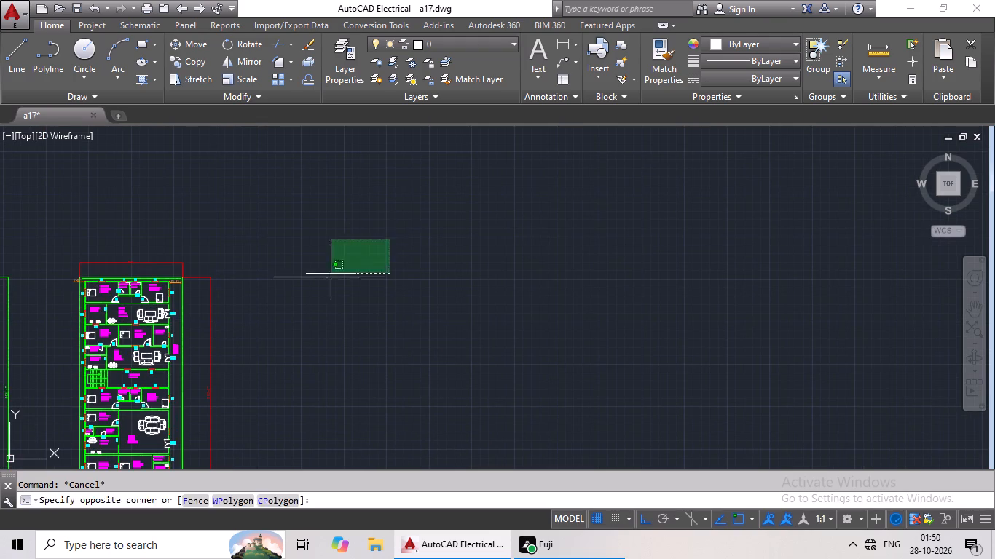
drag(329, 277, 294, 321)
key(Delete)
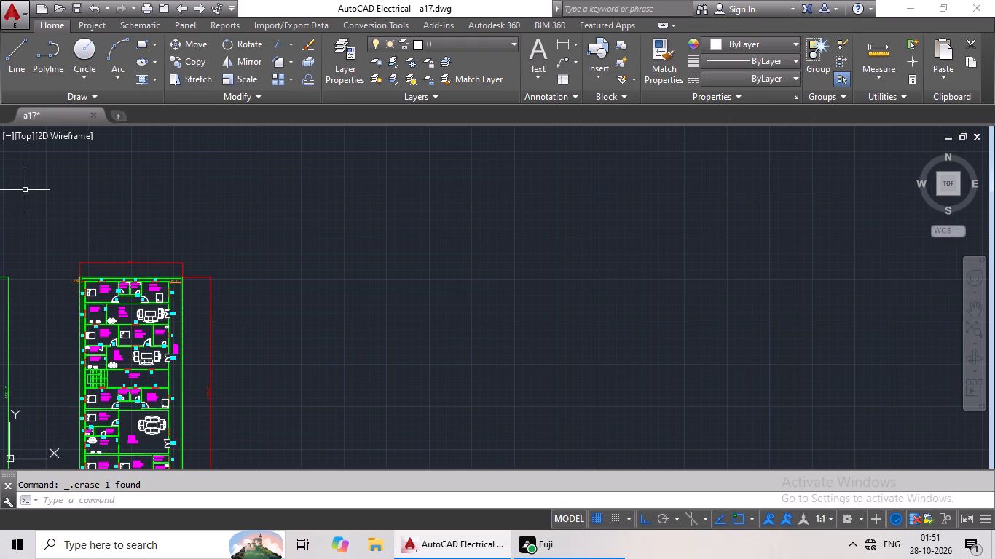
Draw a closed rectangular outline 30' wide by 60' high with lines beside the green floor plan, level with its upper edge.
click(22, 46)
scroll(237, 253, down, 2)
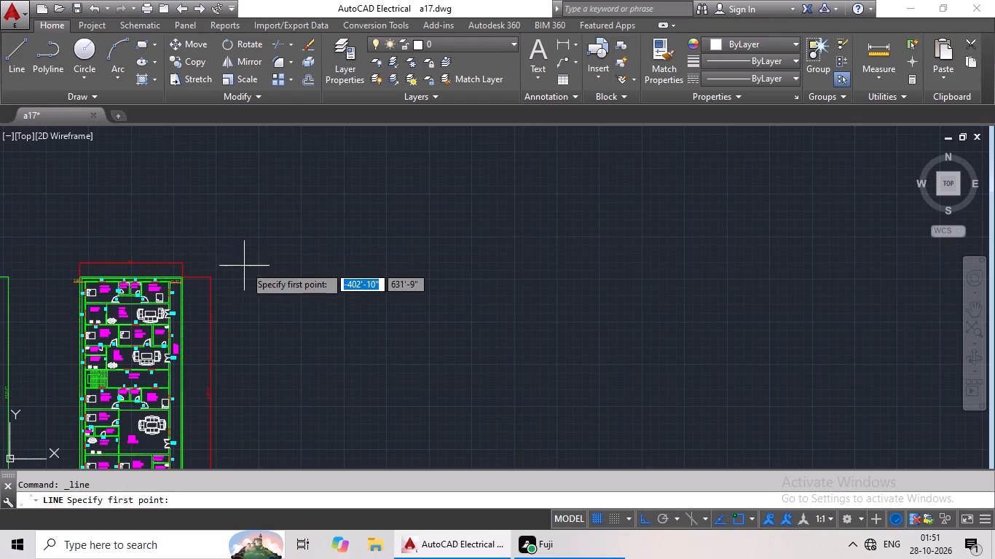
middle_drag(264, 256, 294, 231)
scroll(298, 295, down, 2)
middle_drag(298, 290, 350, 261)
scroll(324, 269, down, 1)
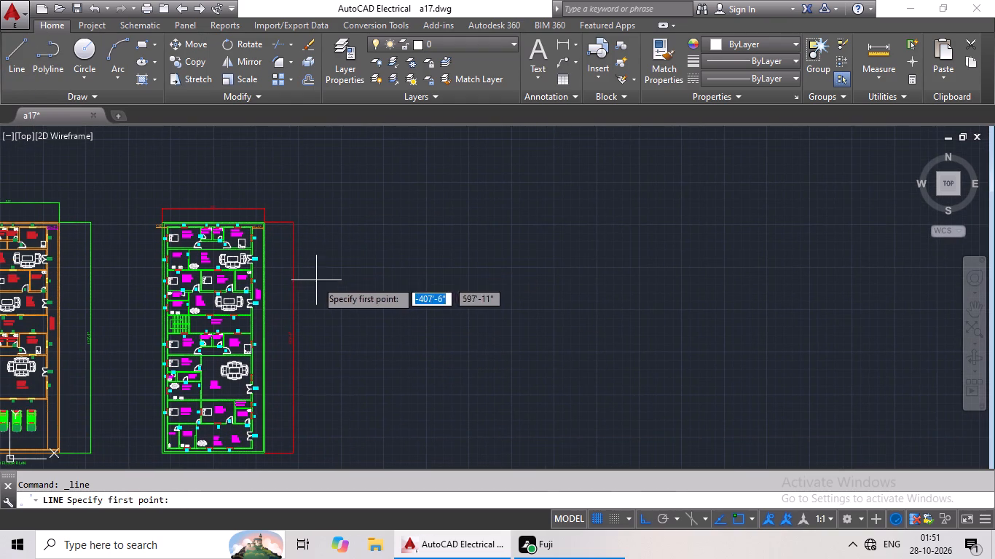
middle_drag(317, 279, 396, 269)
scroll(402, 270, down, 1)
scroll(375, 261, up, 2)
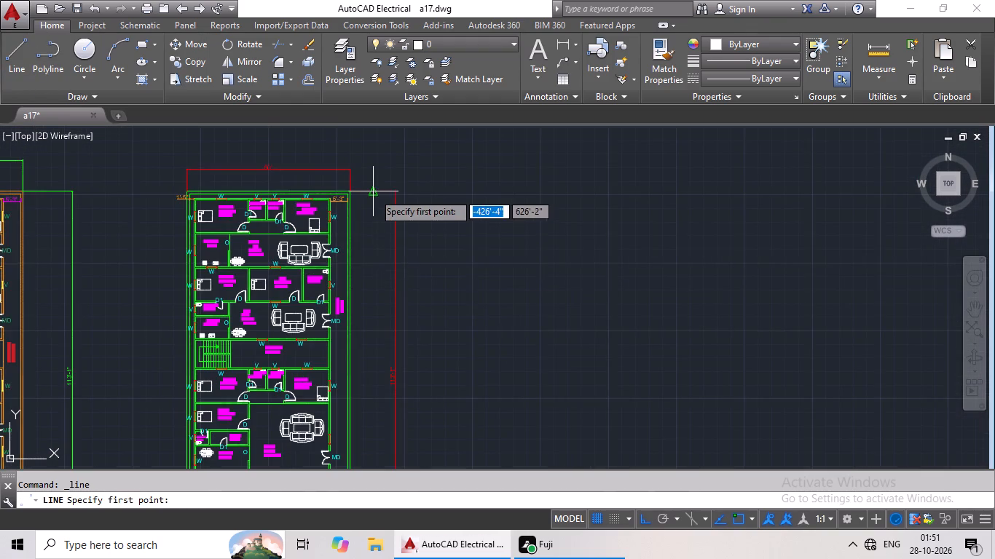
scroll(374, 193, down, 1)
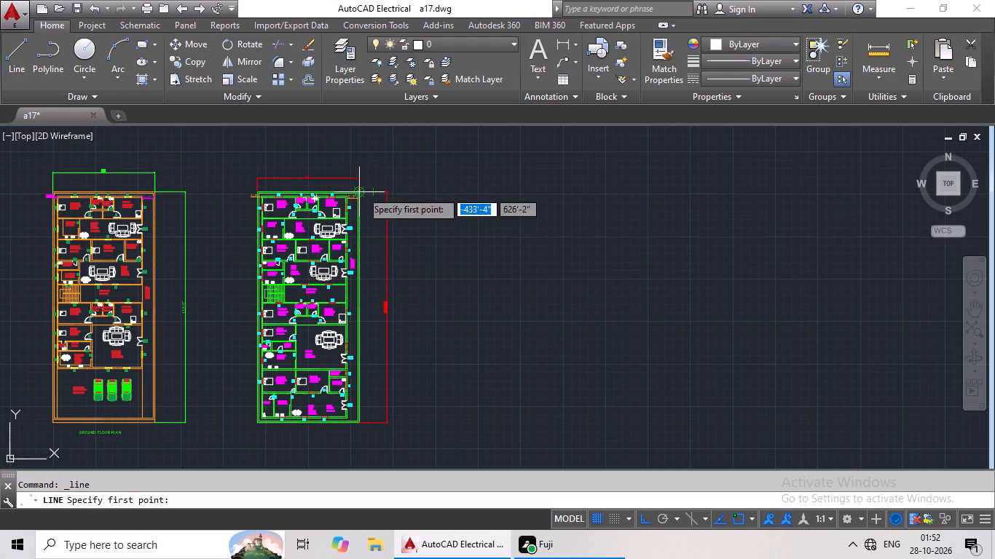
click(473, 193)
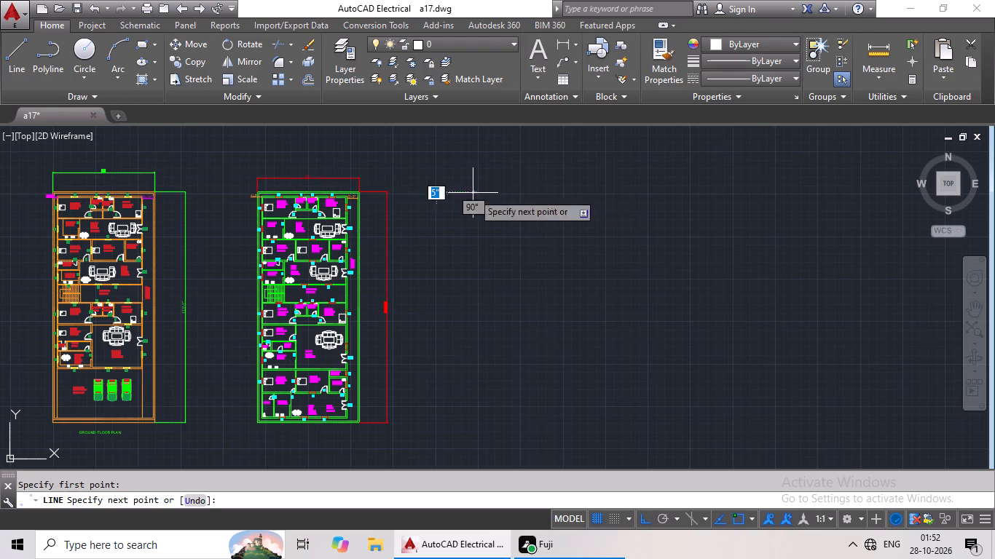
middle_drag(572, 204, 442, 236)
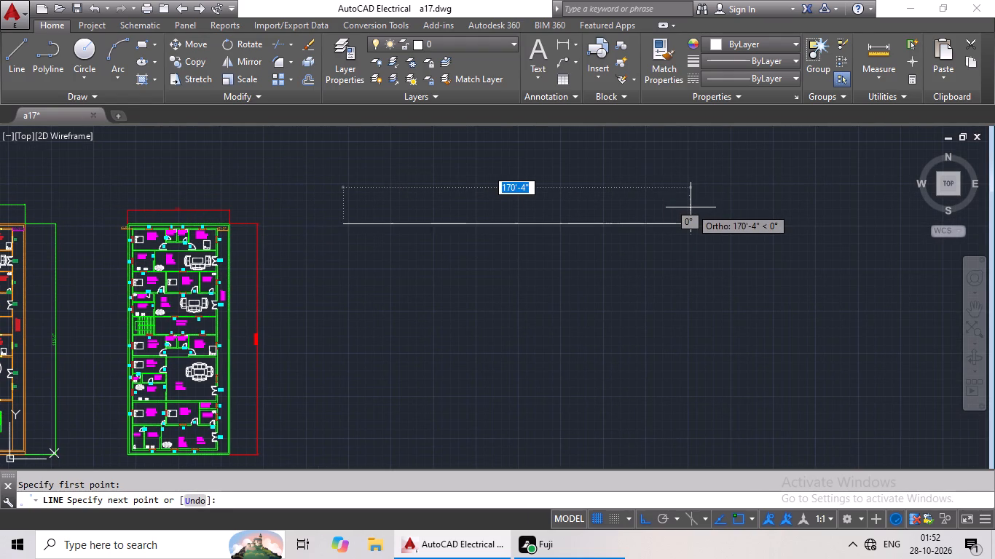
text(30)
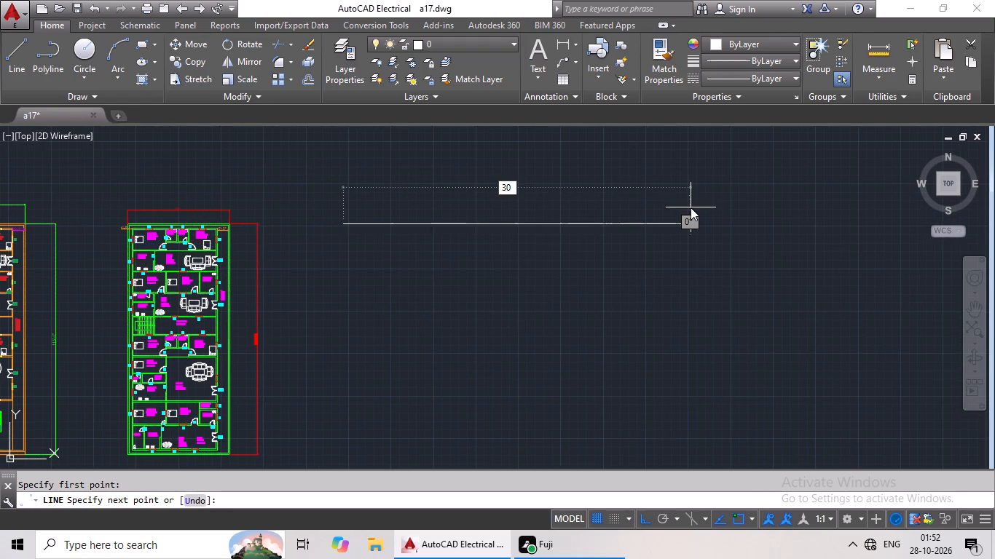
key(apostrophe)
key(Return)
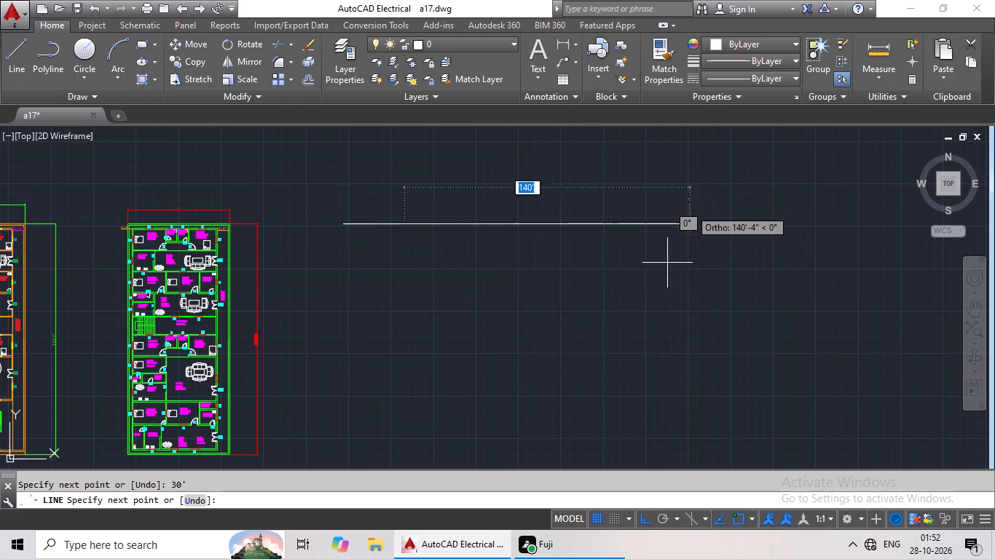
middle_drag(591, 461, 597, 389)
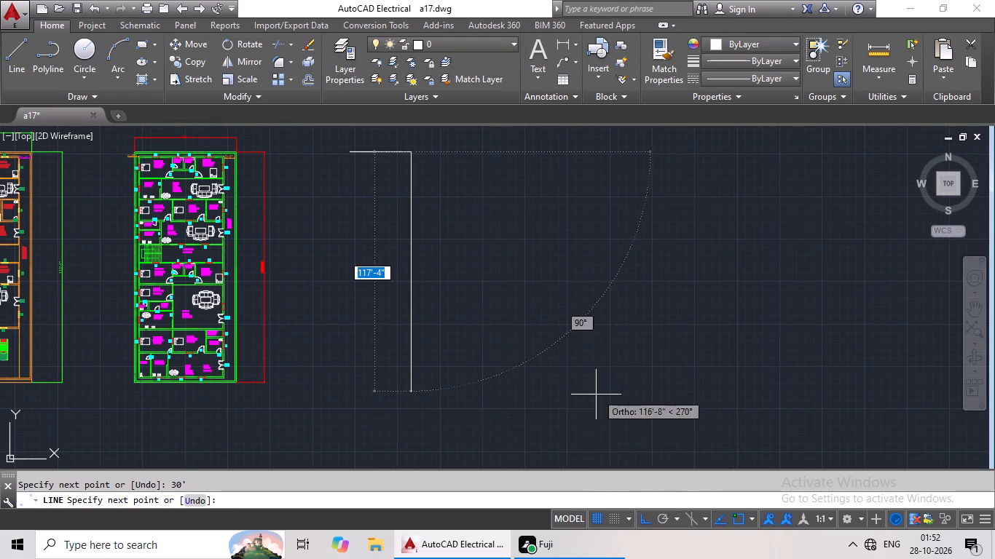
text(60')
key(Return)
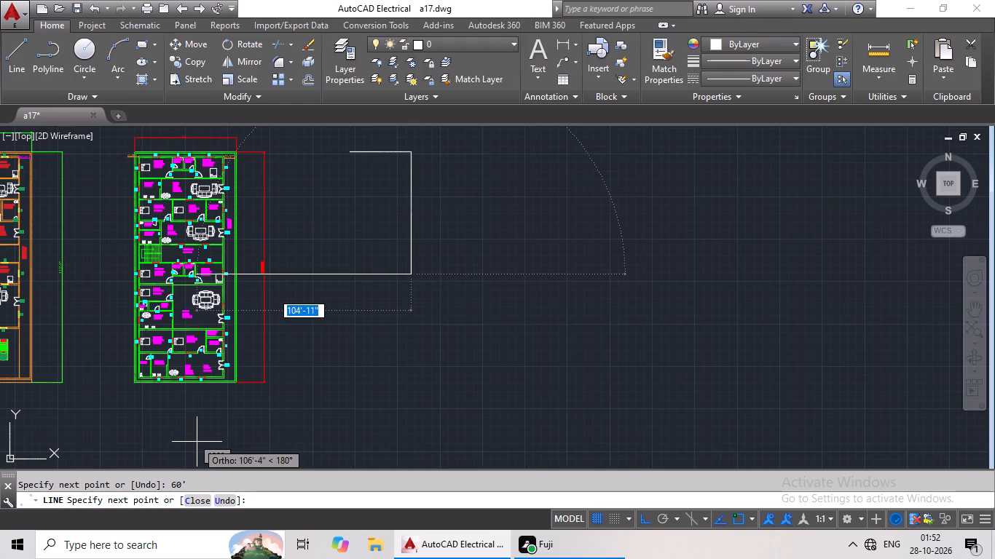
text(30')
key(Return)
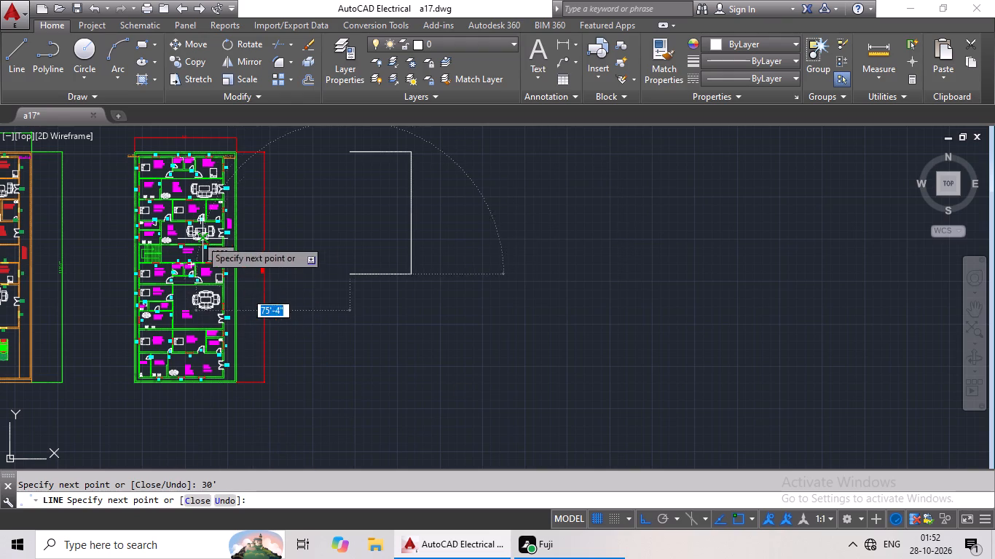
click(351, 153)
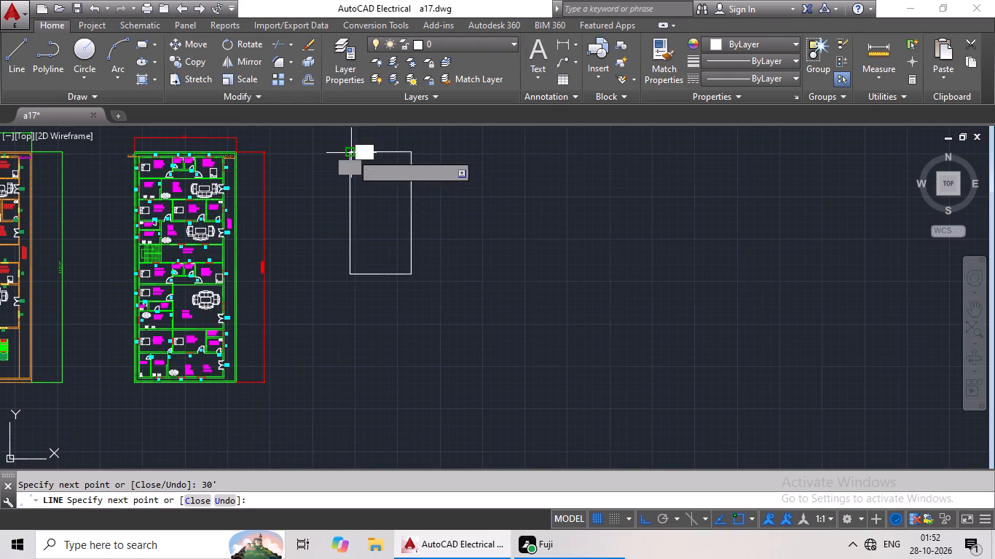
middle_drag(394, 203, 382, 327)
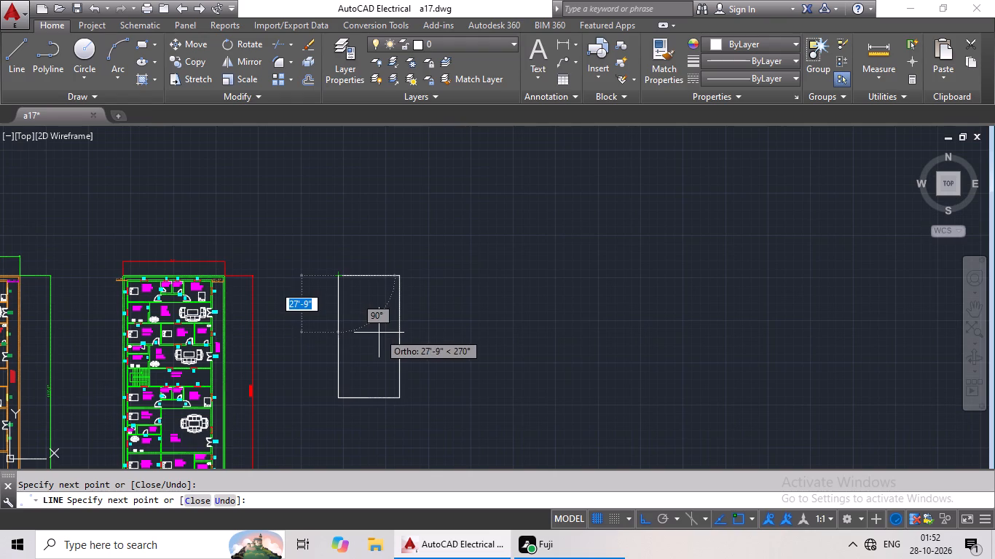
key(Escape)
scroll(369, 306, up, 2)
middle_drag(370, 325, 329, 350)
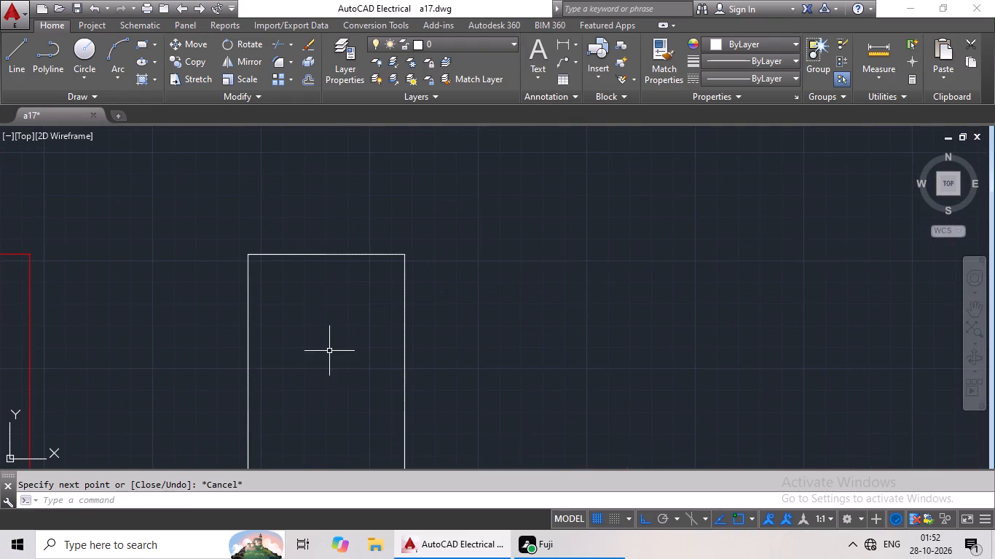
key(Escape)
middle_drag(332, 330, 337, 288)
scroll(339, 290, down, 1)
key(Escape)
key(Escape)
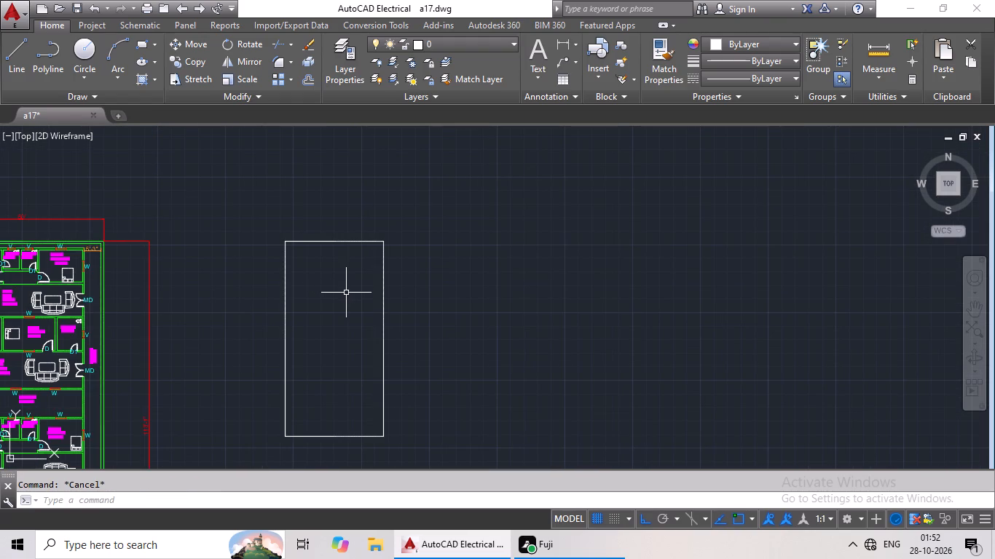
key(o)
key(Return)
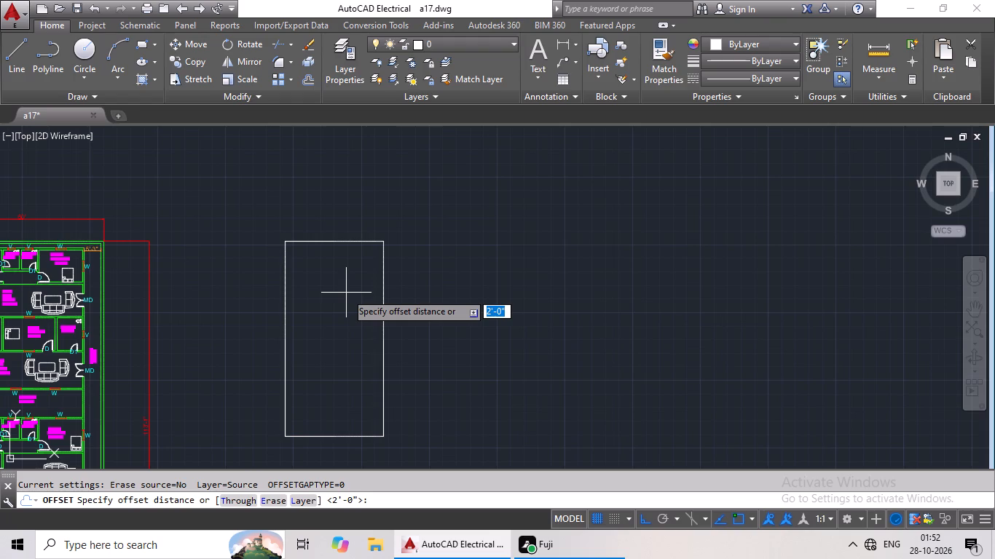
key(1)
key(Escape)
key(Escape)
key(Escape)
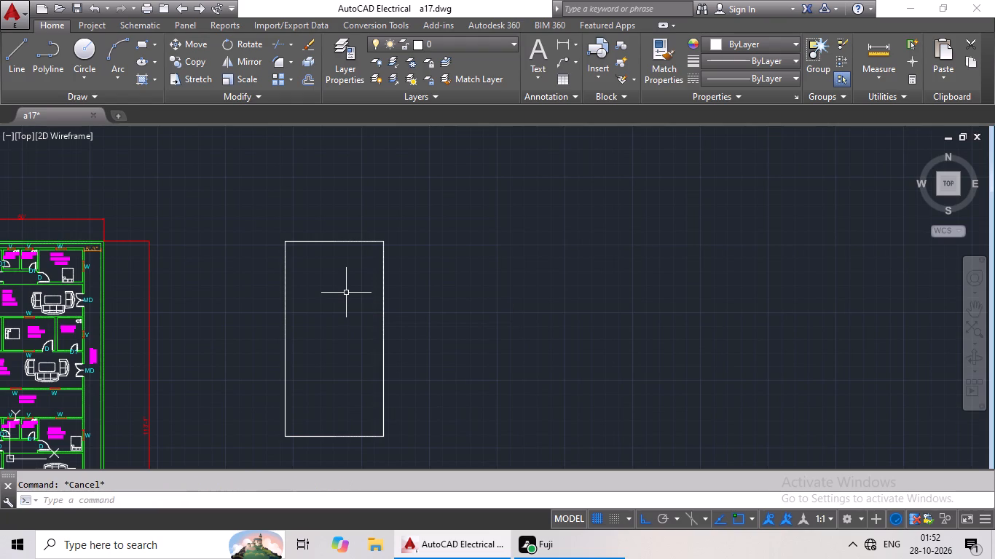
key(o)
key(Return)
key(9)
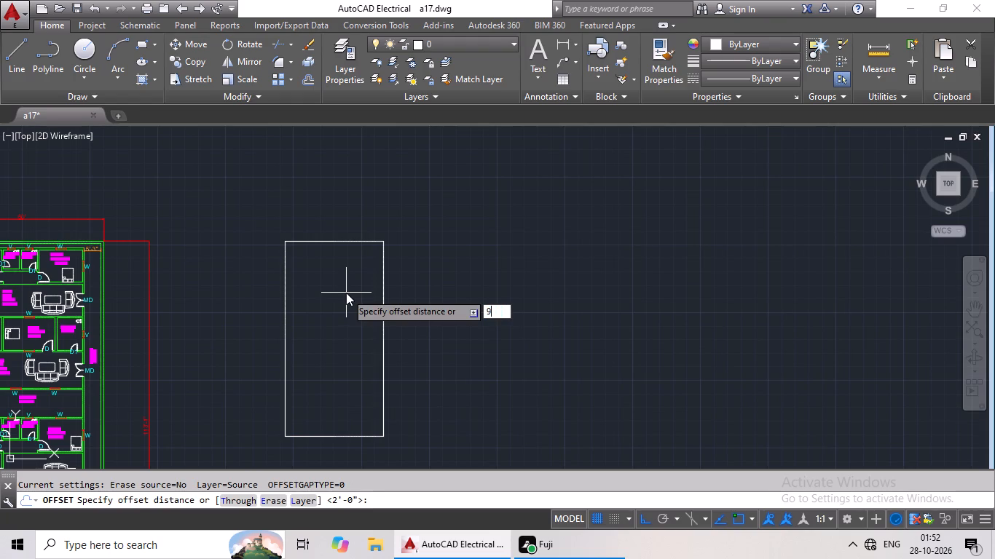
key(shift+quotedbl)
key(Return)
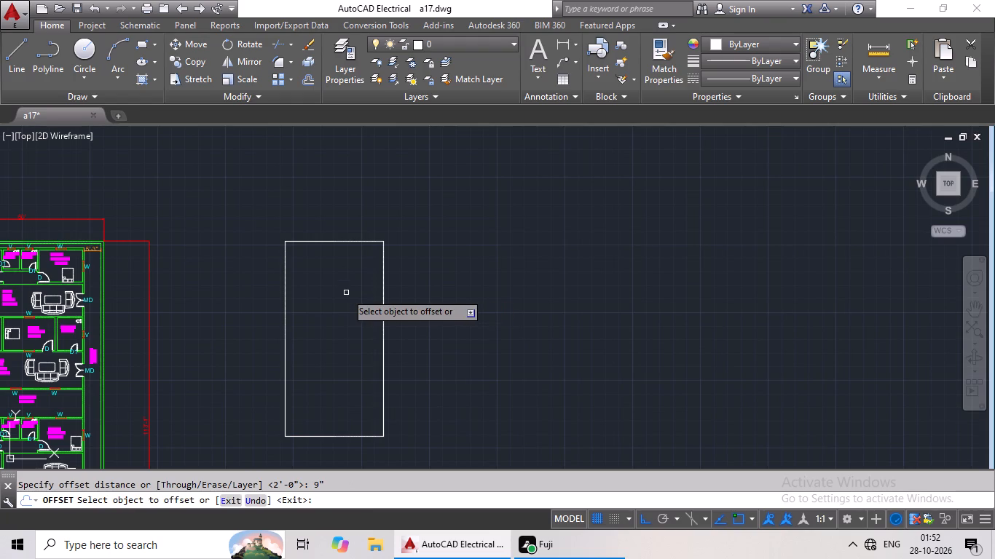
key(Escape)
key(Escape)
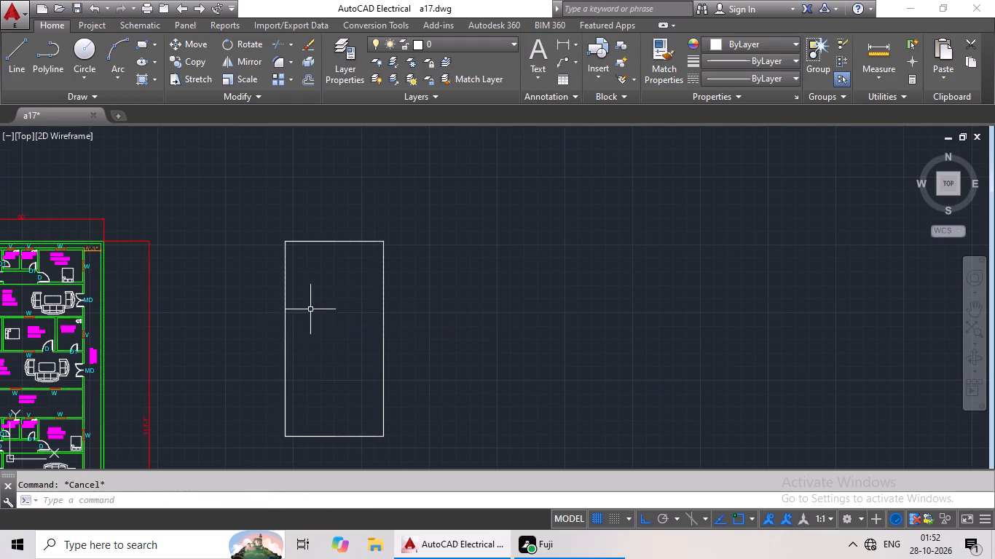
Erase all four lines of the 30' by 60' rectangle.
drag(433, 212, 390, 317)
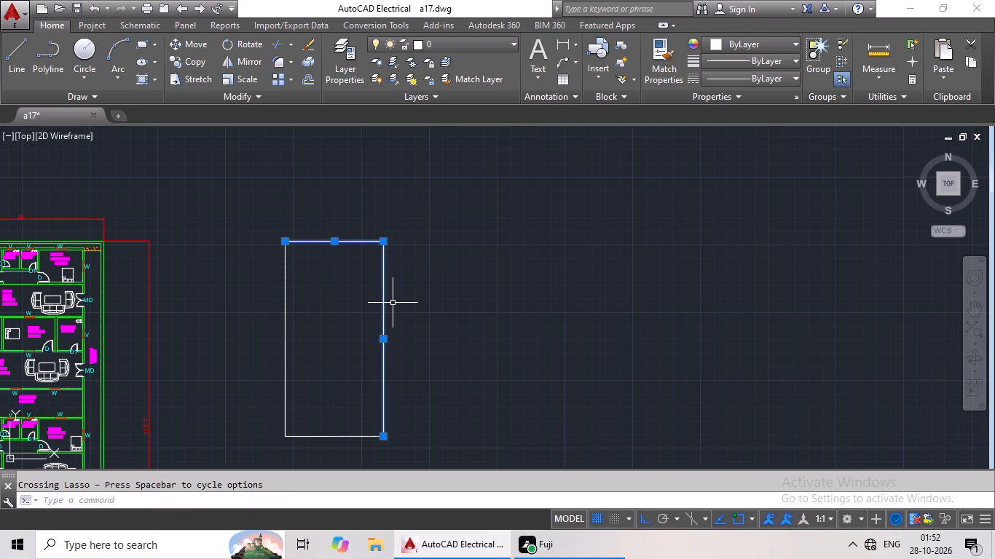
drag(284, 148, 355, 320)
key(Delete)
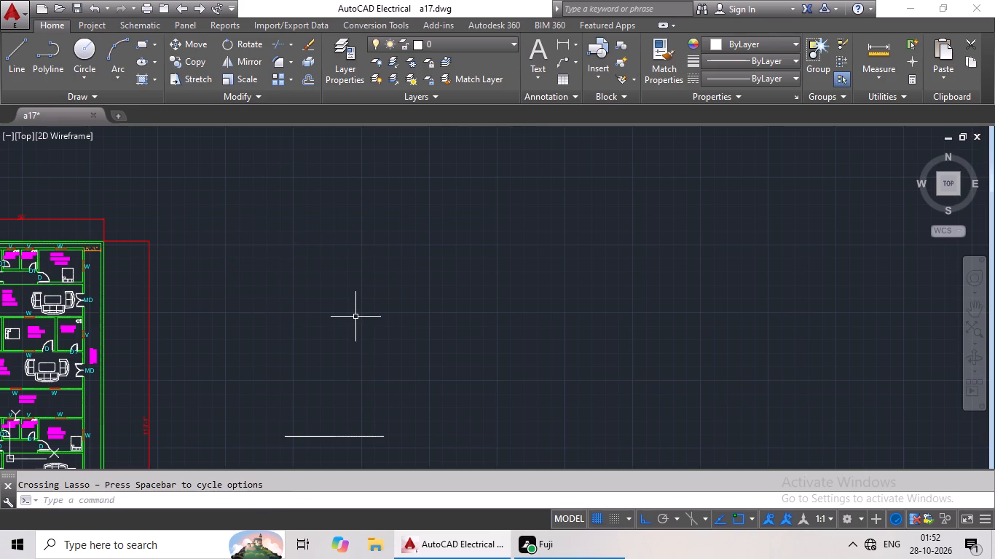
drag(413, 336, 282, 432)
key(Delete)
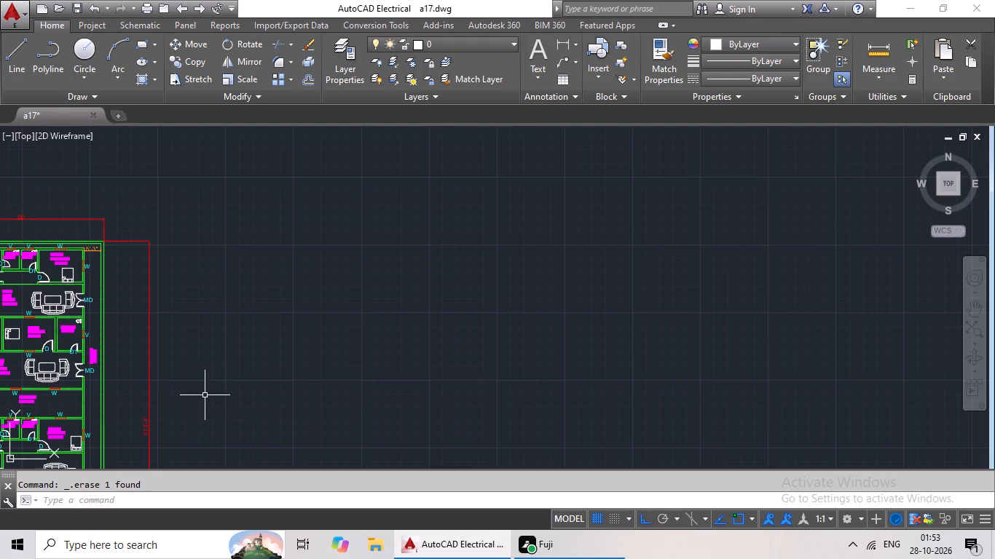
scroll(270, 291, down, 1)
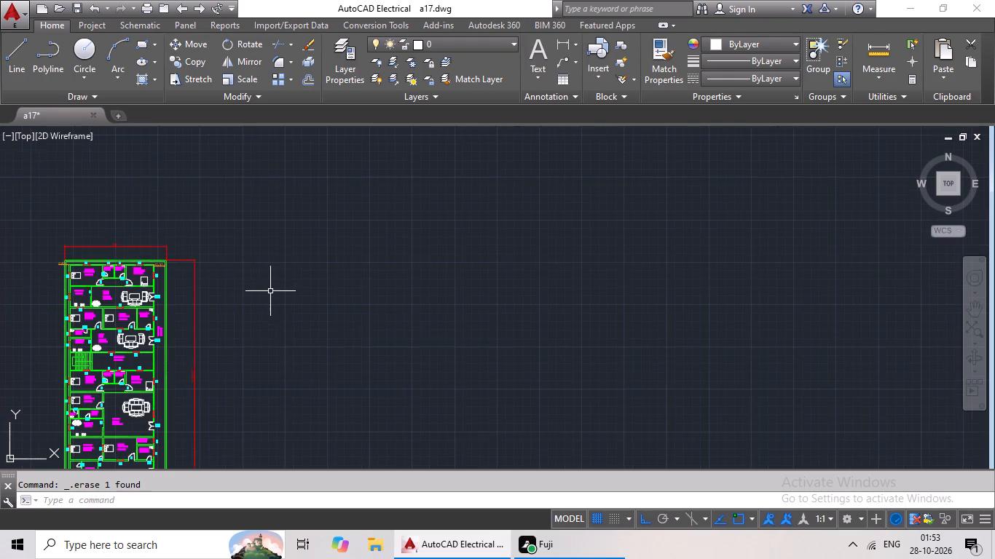
Draw a closed rectangular outline 39'8" wide by 54' high with lines beside the green floor plan, level with its upper edge.
middle_drag(270, 290, 393, 205)
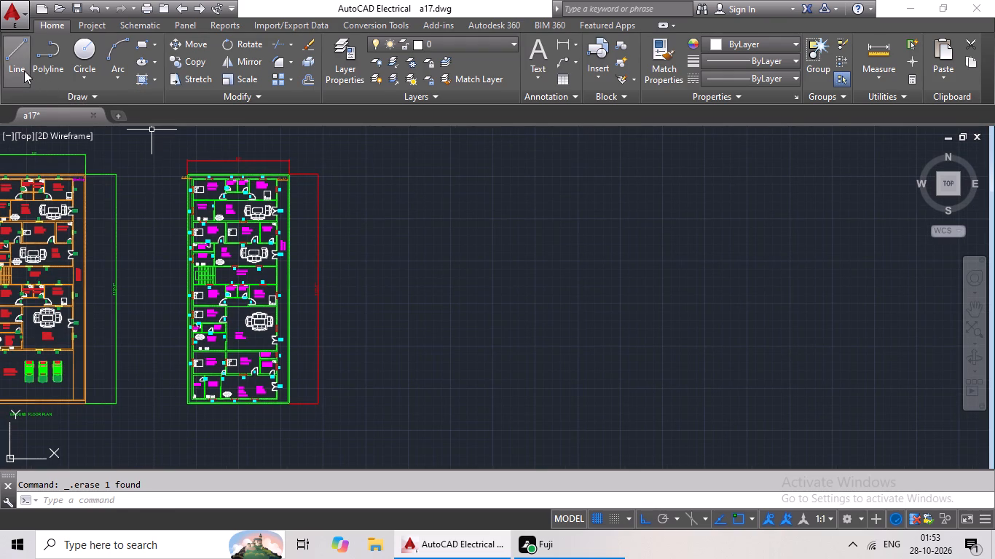
click(24, 71)
middle_drag(387, 226, 358, 257)
scroll(272, 205, up, 1)
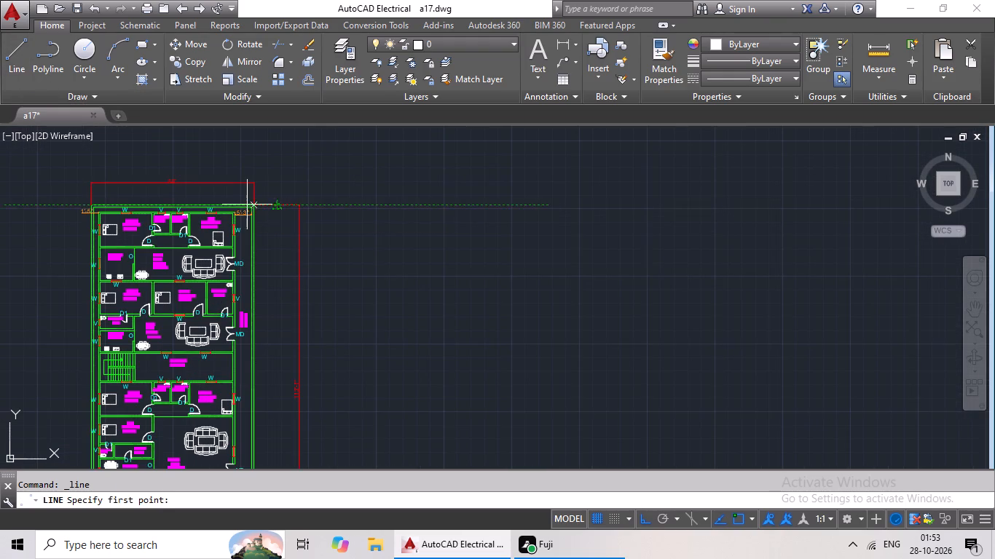
click(369, 207)
middle_drag(627, 231, 590, 237)
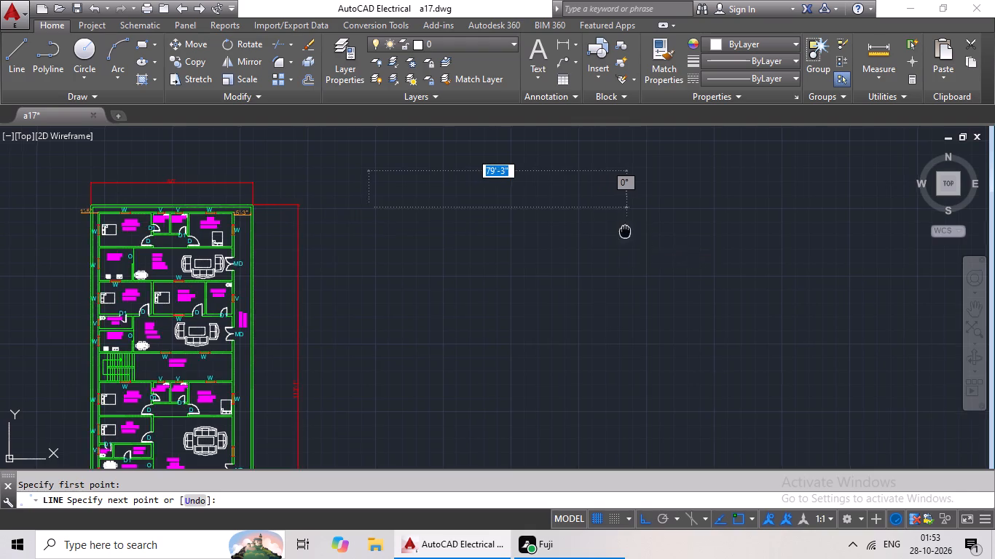
middle_drag(590, 237, 414, 261)
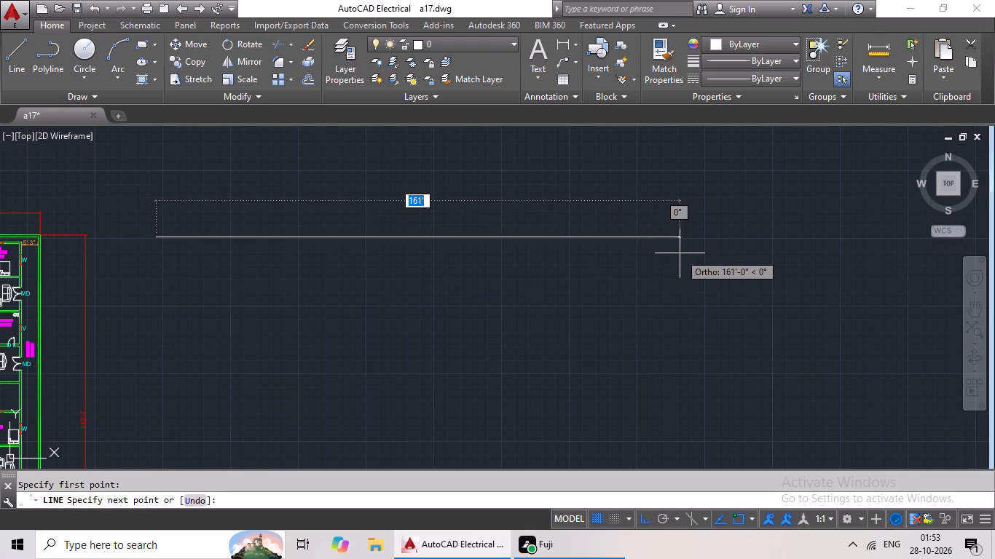
text(39)
key(apostrophe)
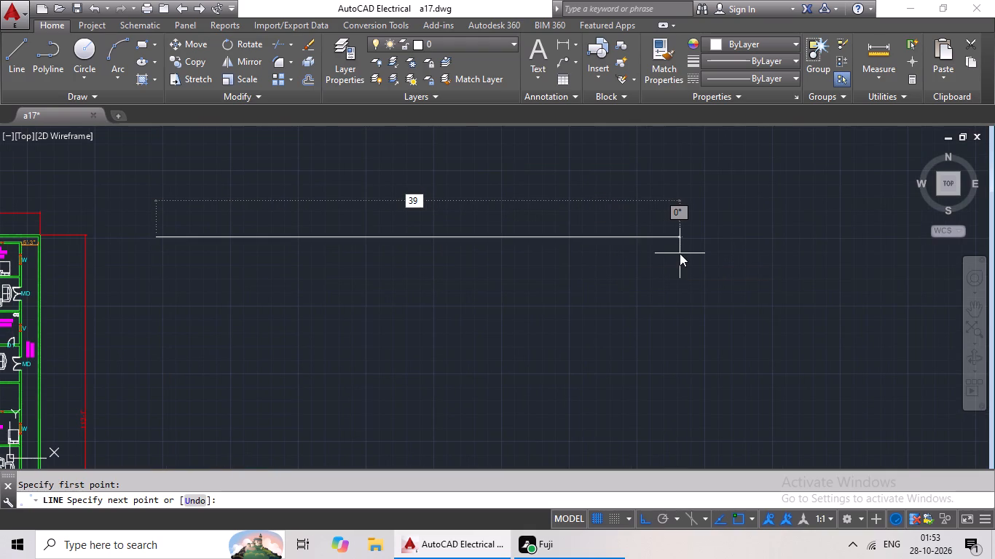
text(8")
key(Return)
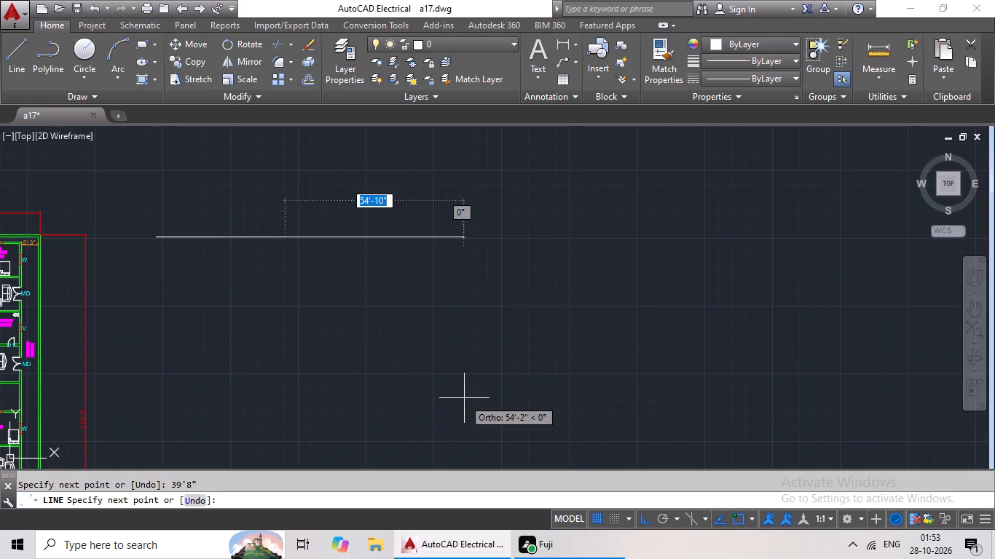
middle_drag(479, 381, 532, 306)
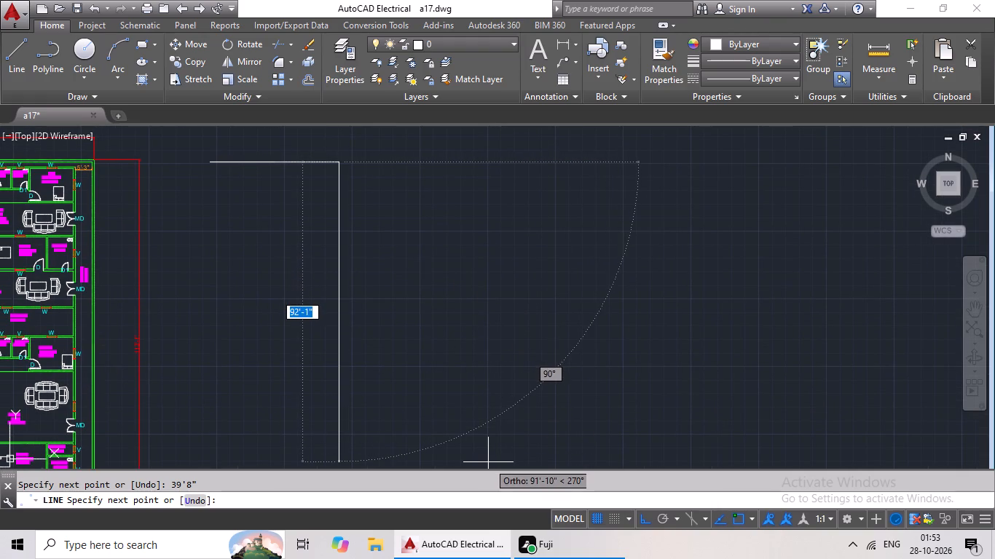
text(54')
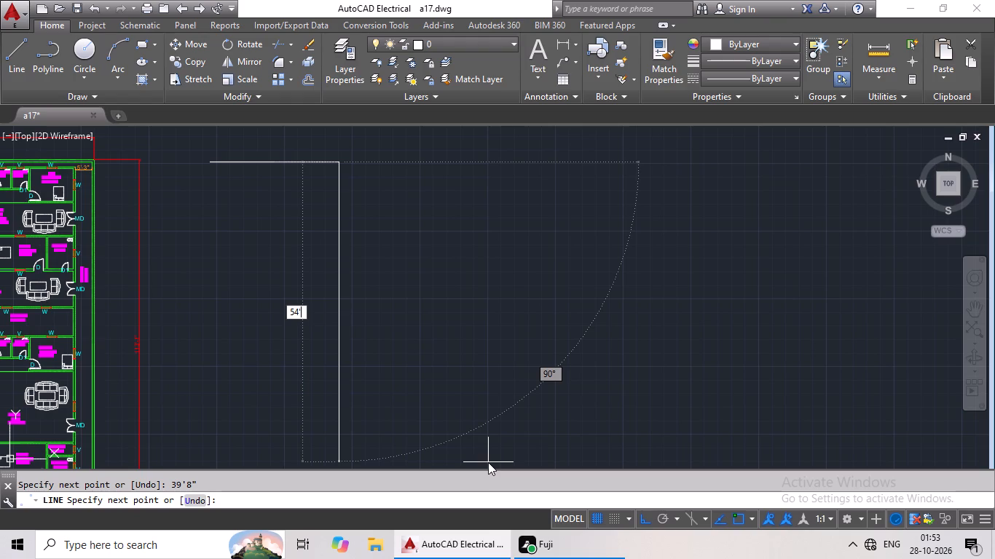
key(Return)
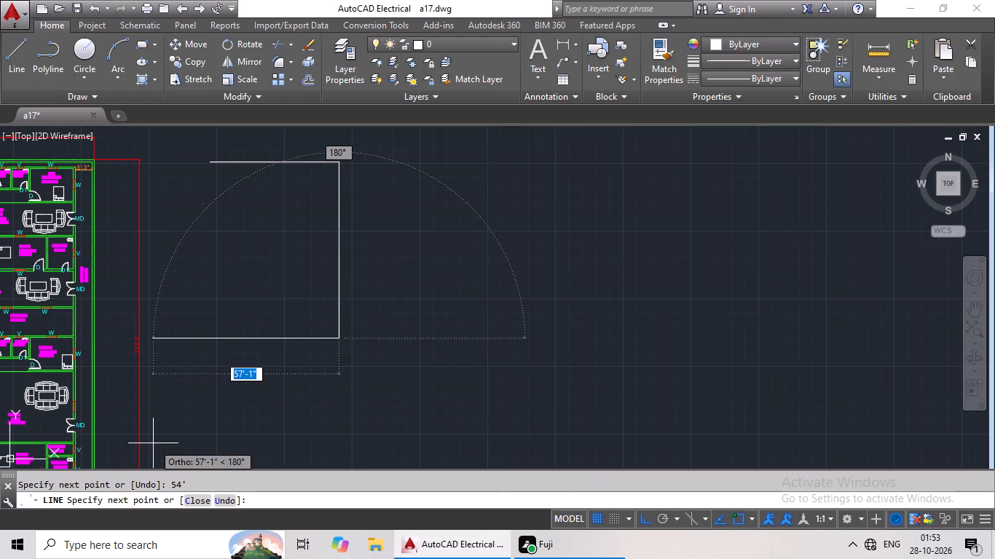
text(39'8)
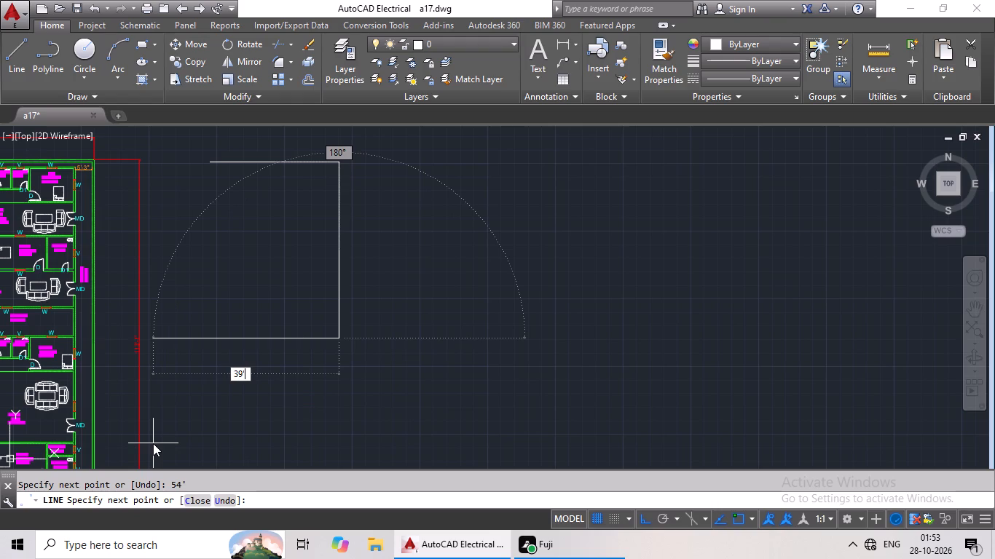
key(shift+quotedbl)
key(Return)
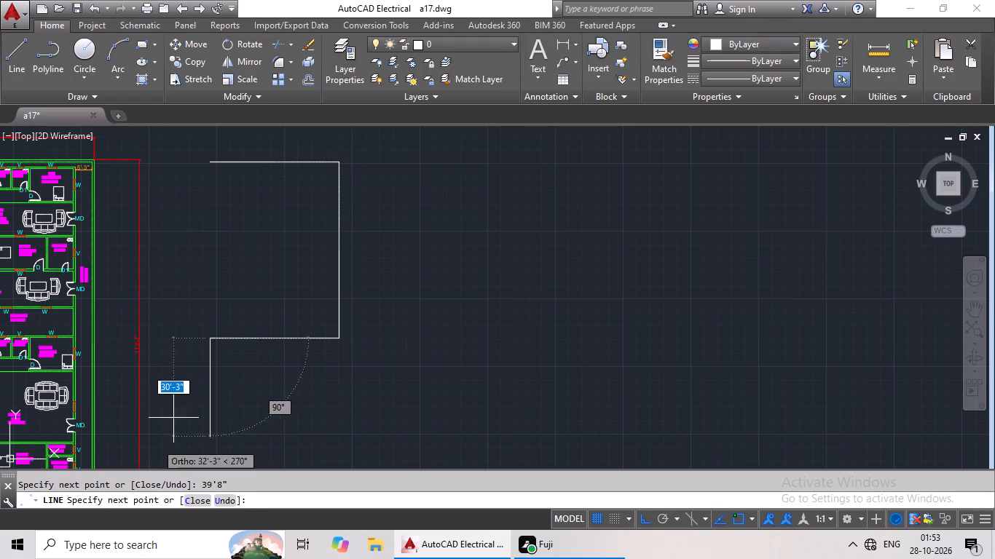
click(213, 162)
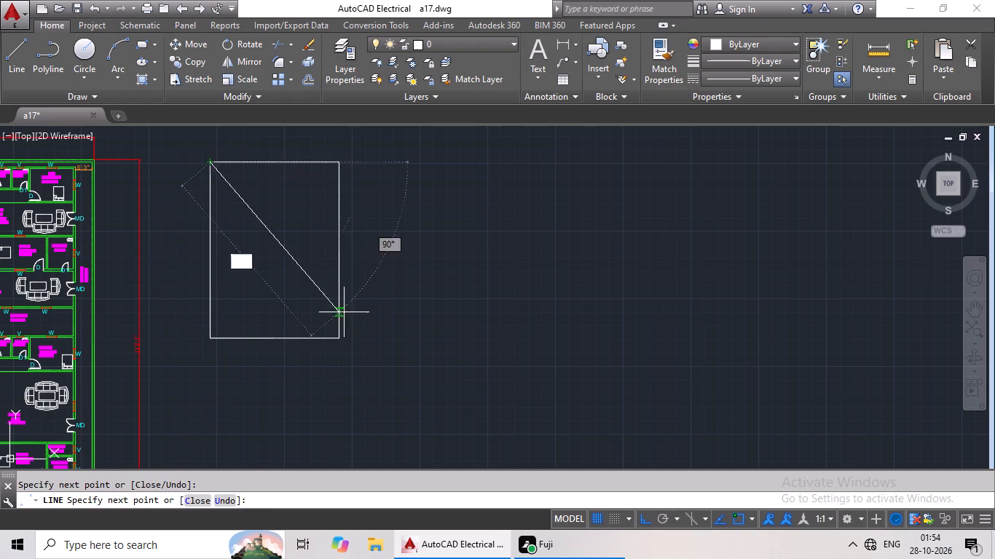
middle_drag(232, 285, 236, 412)
middle_drag(267, 382, 294, 341)
key(Escape)
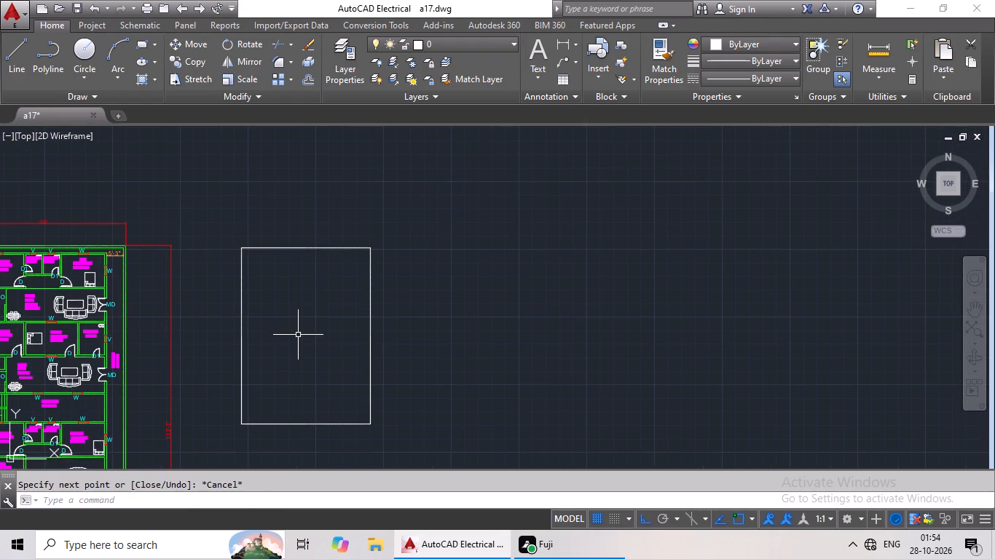
key(Escape)
key(Escape)
Offset all four sides of the 39'8" by 54' rectangle inward by 9" to form the outer walls.
scroll(298, 304, up, 3)
scroll(298, 304, down, 2)
middle_drag(310, 285, 321, 250)
key(Escape)
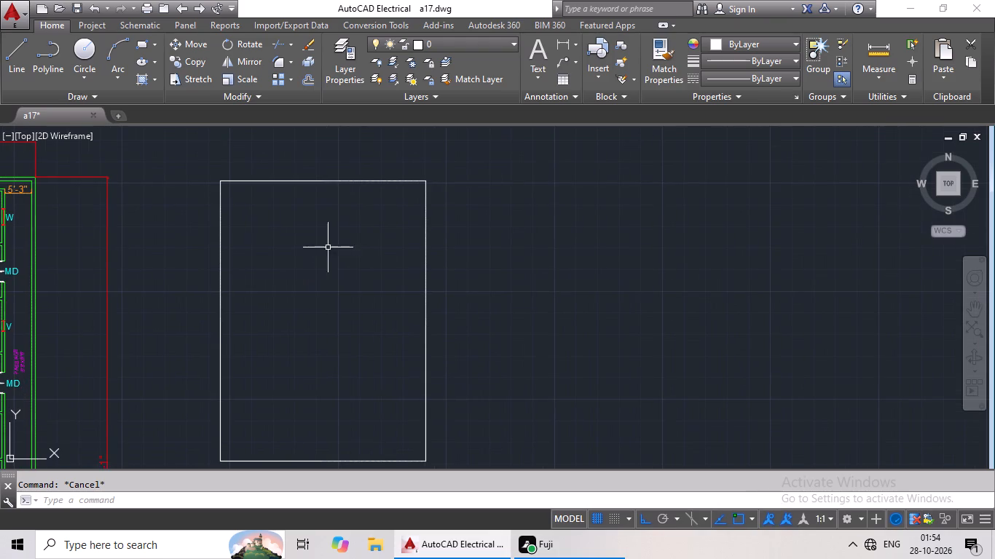
key(Escape)
key(o)
key(Return)
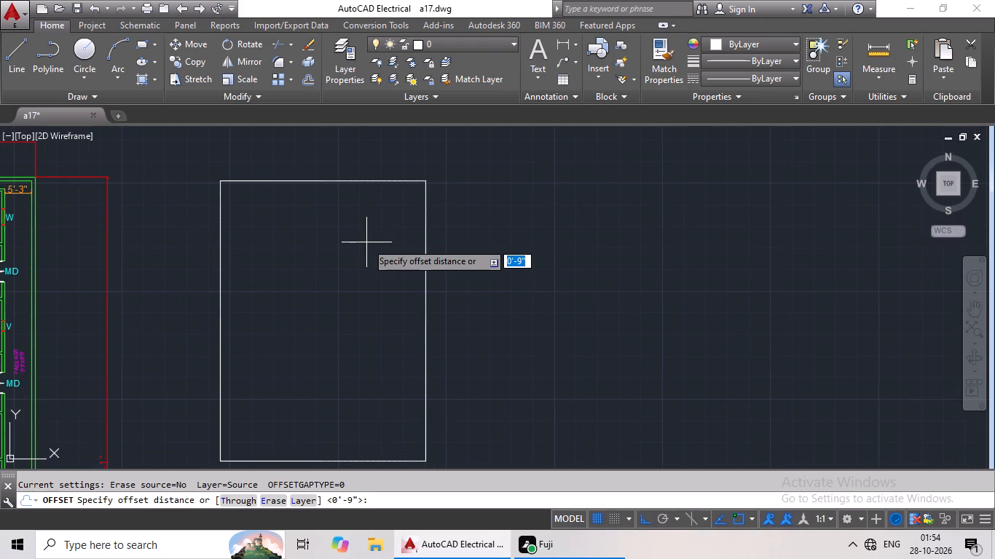
text(9")
key(Return)
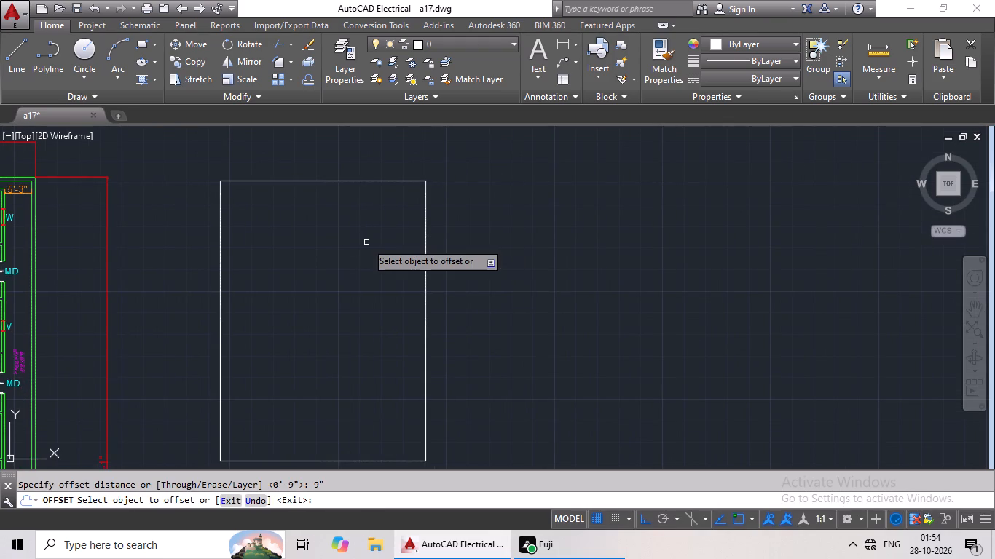
drag(220, 293, 237, 291)
drag(283, 288, 296, 271)
drag(369, 181, 369, 188)
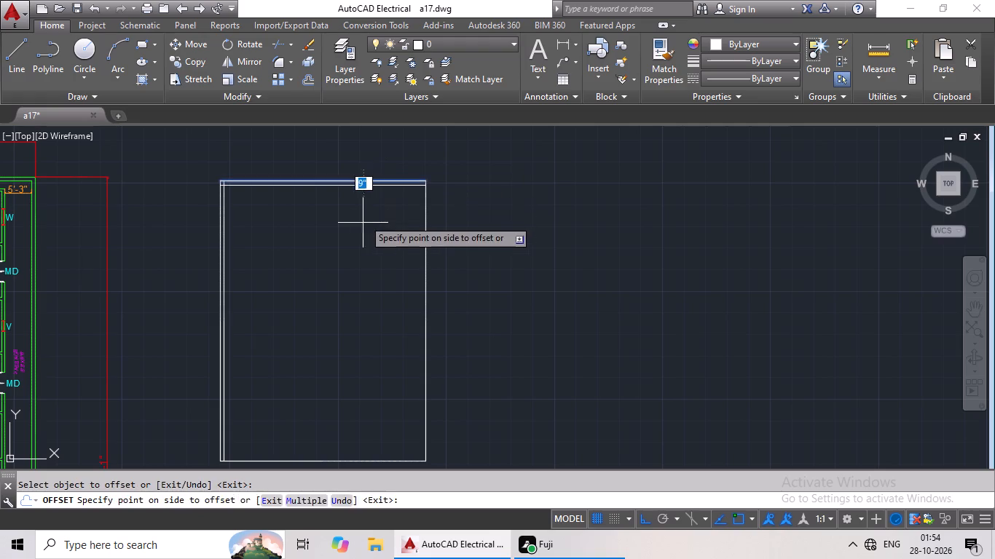
click(363, 226)
drag(425, 216, 420, 224)
drag(403, 237, 400, 247)
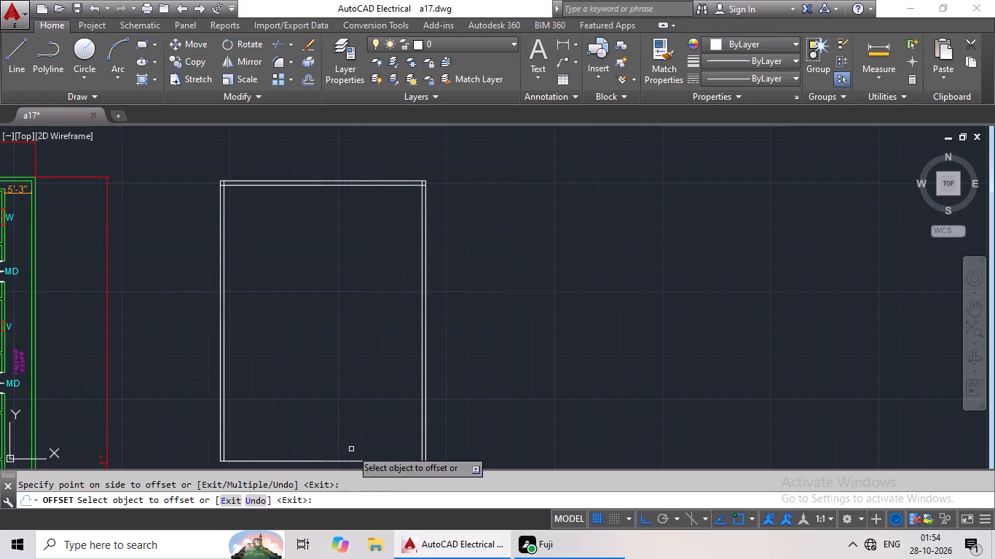
drag(350, 460, 365, 435)
click(371, 417)
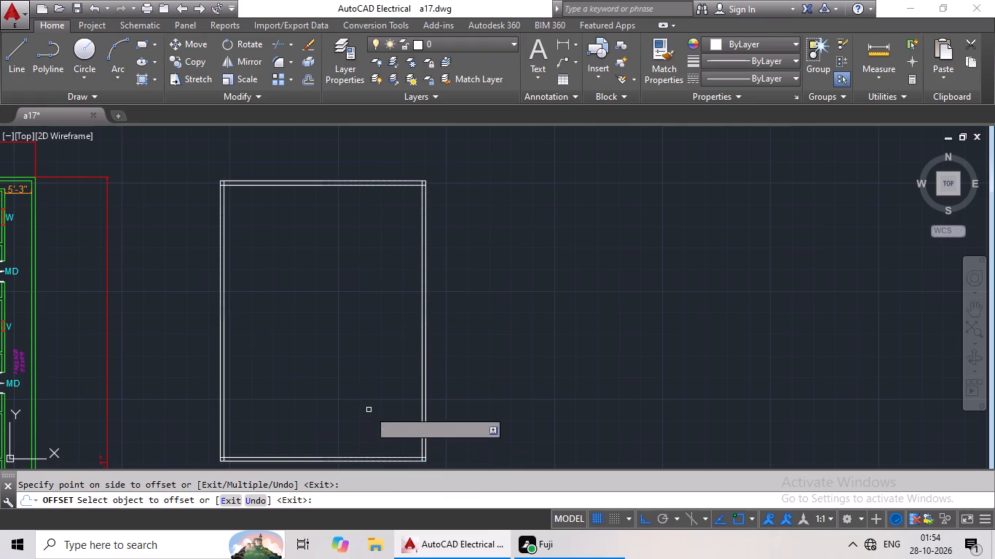
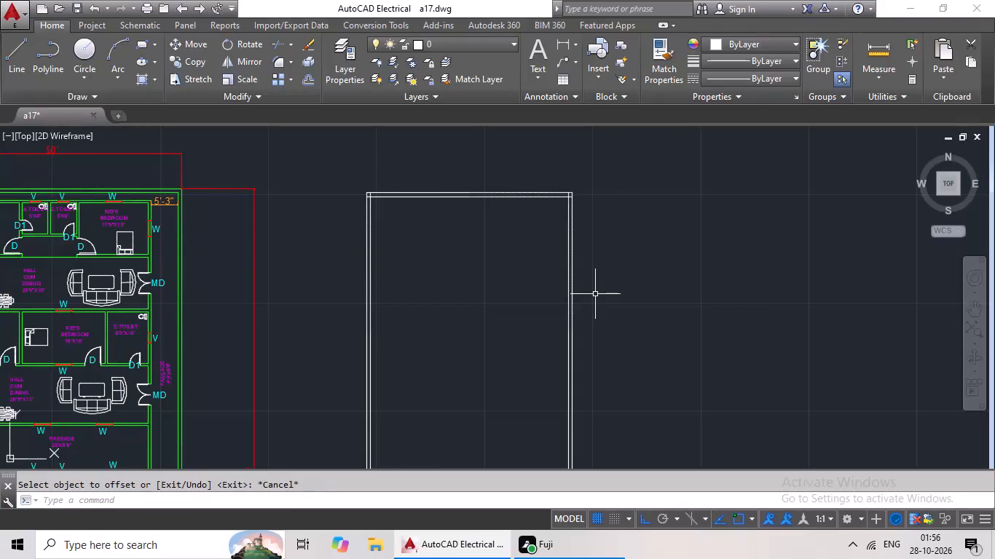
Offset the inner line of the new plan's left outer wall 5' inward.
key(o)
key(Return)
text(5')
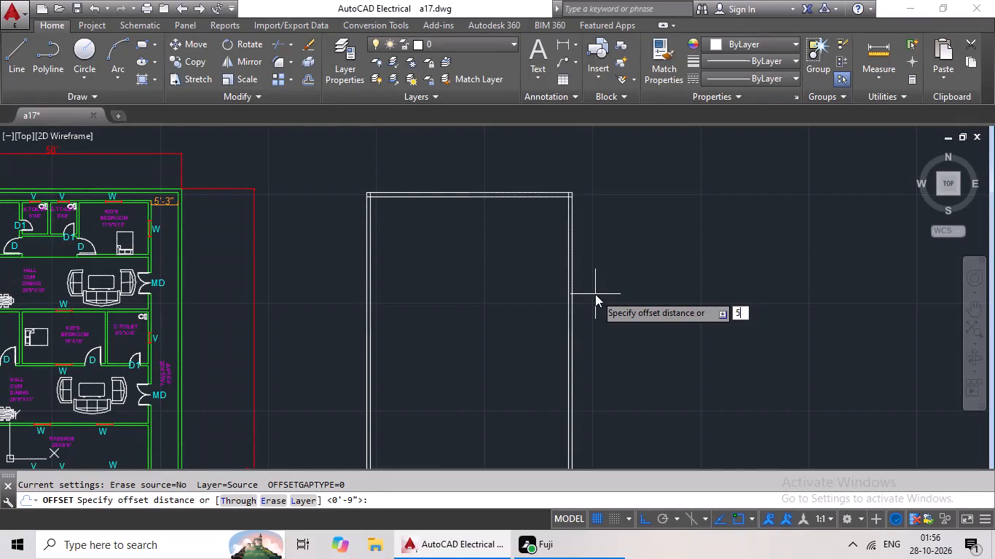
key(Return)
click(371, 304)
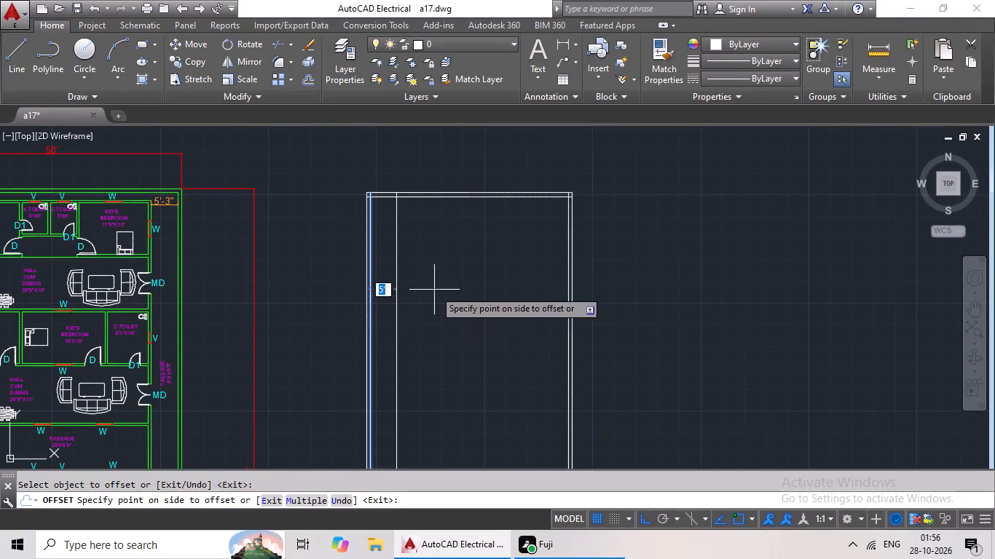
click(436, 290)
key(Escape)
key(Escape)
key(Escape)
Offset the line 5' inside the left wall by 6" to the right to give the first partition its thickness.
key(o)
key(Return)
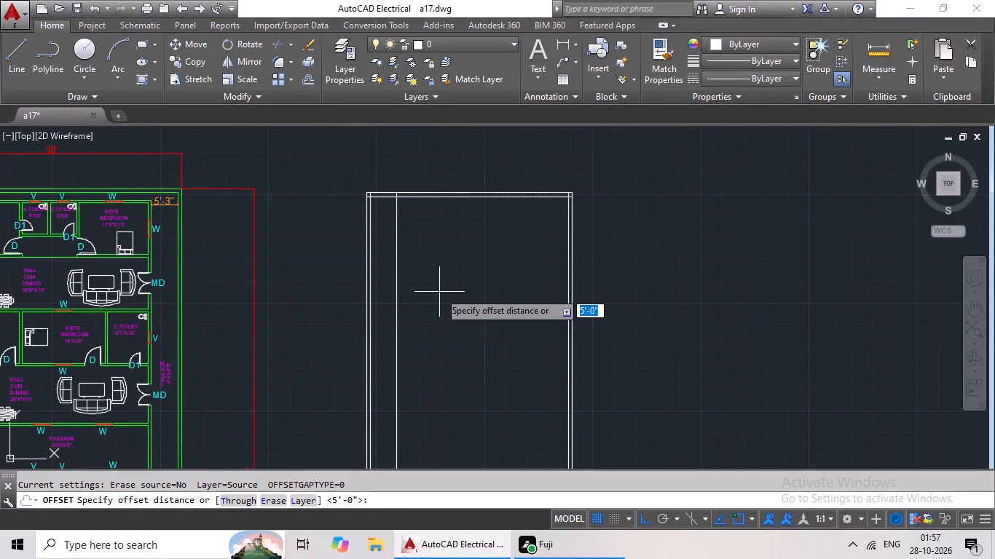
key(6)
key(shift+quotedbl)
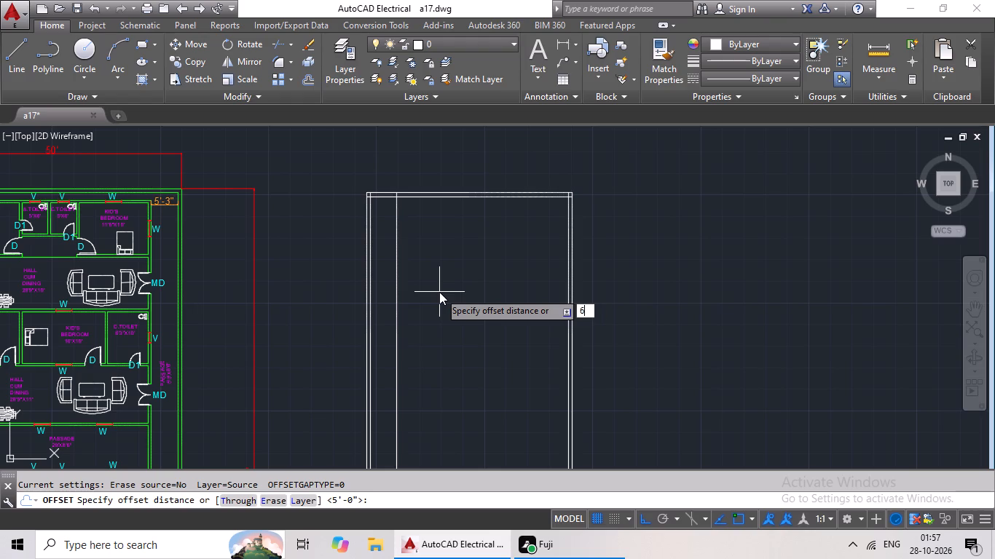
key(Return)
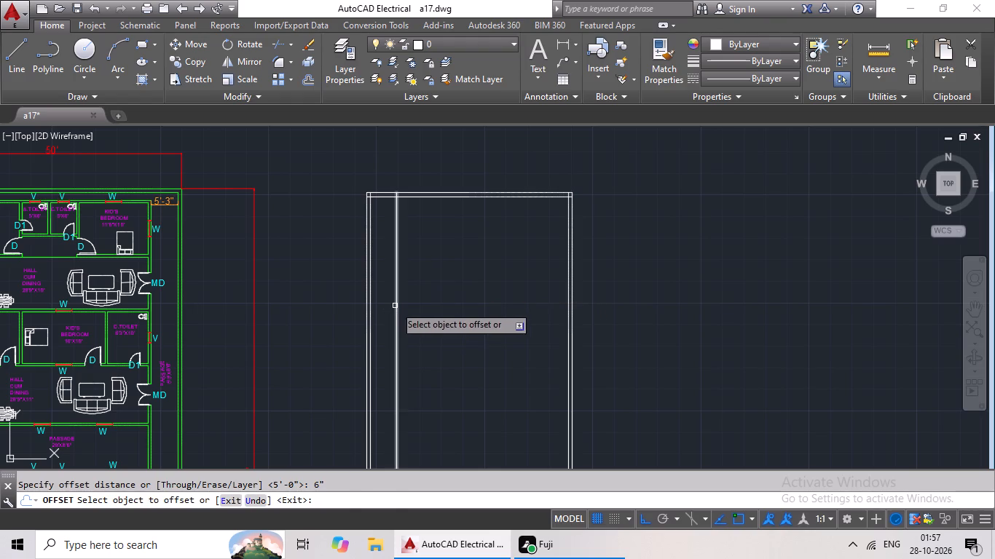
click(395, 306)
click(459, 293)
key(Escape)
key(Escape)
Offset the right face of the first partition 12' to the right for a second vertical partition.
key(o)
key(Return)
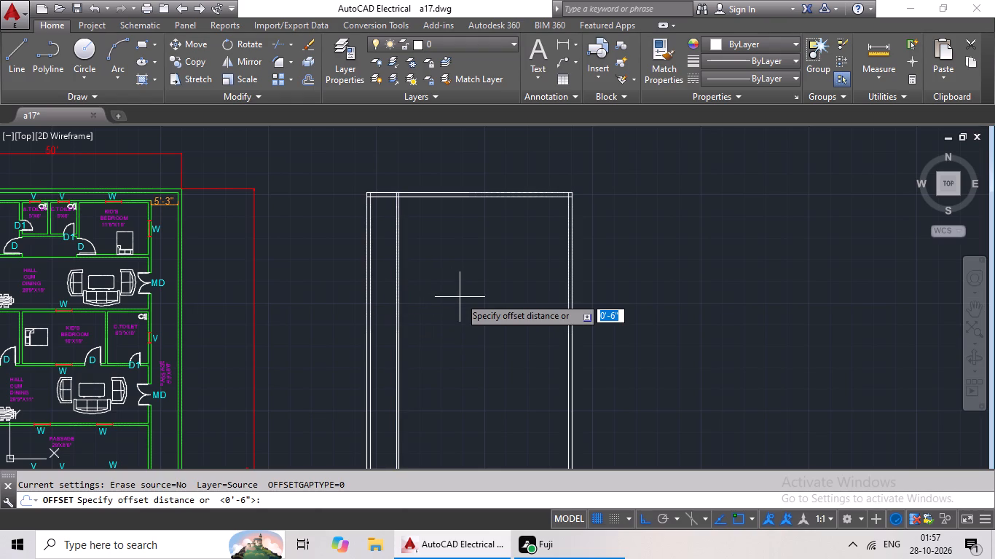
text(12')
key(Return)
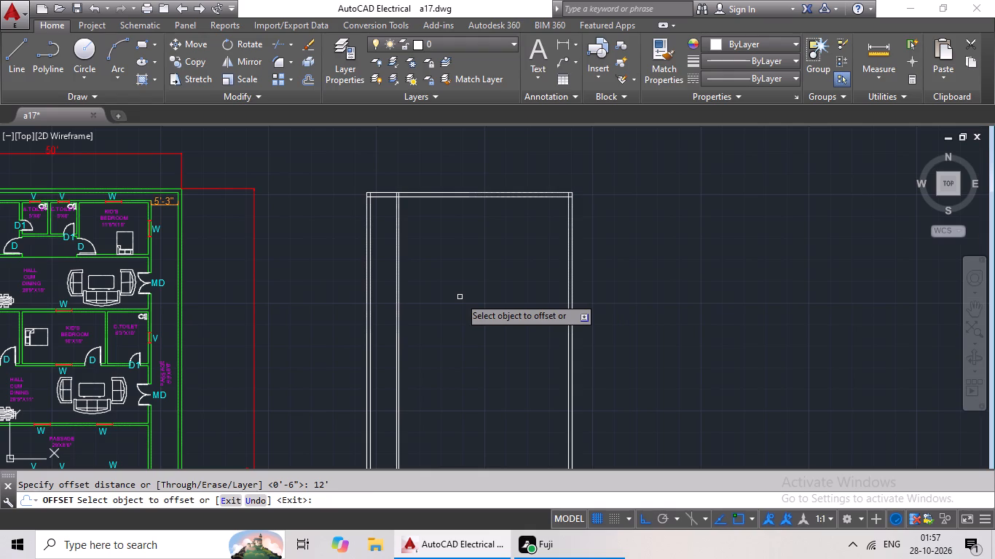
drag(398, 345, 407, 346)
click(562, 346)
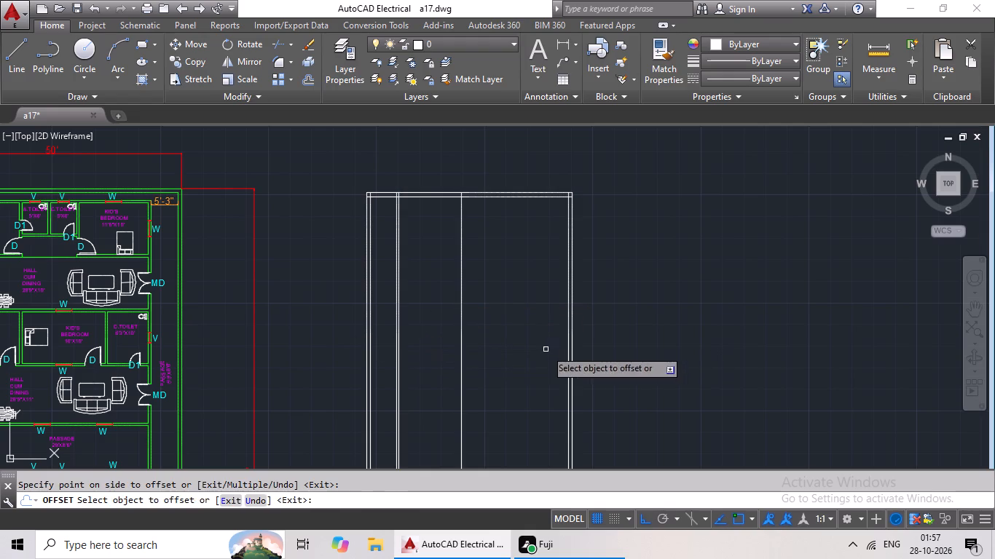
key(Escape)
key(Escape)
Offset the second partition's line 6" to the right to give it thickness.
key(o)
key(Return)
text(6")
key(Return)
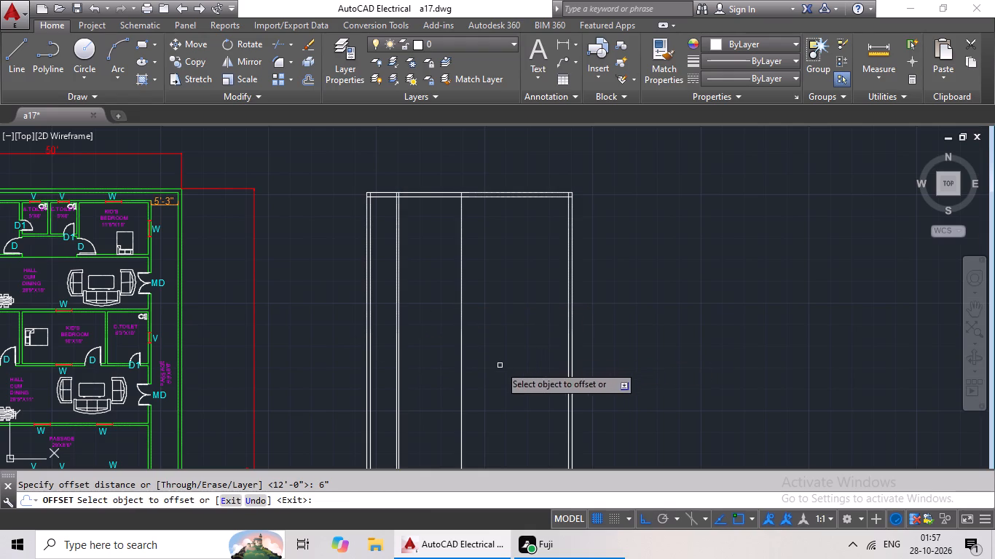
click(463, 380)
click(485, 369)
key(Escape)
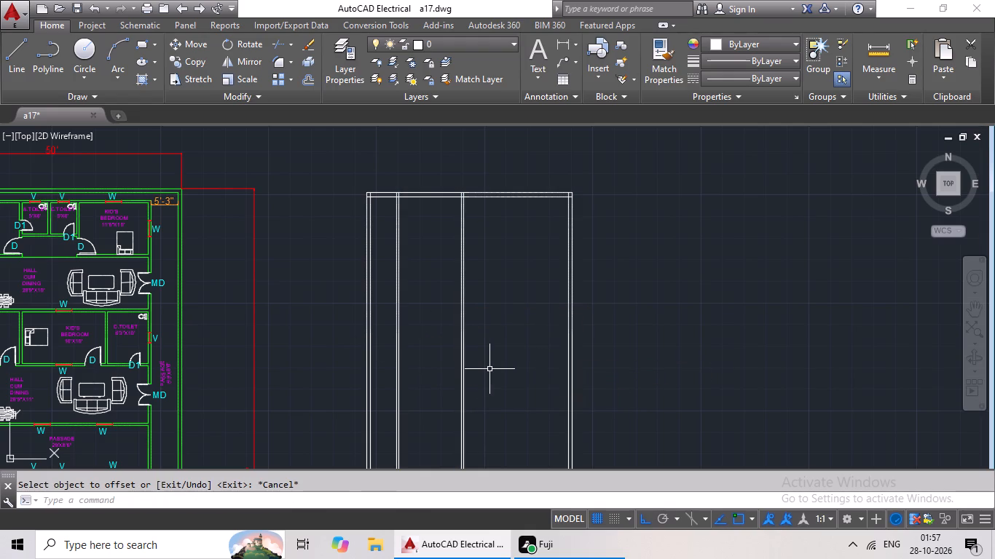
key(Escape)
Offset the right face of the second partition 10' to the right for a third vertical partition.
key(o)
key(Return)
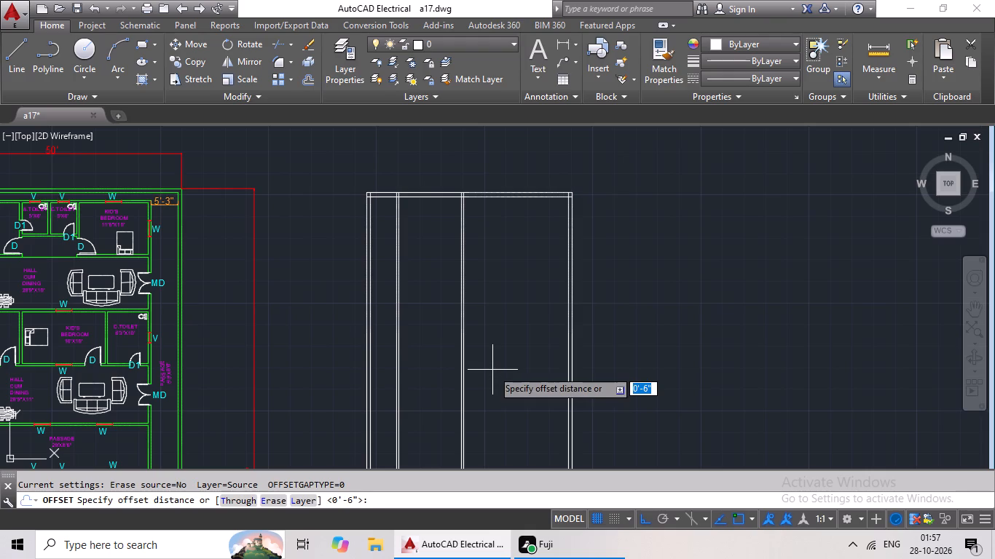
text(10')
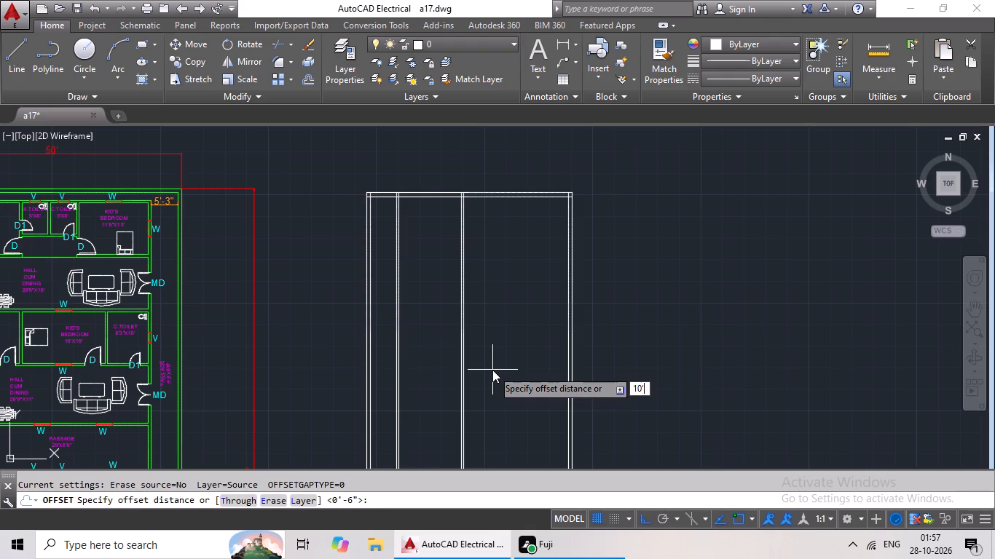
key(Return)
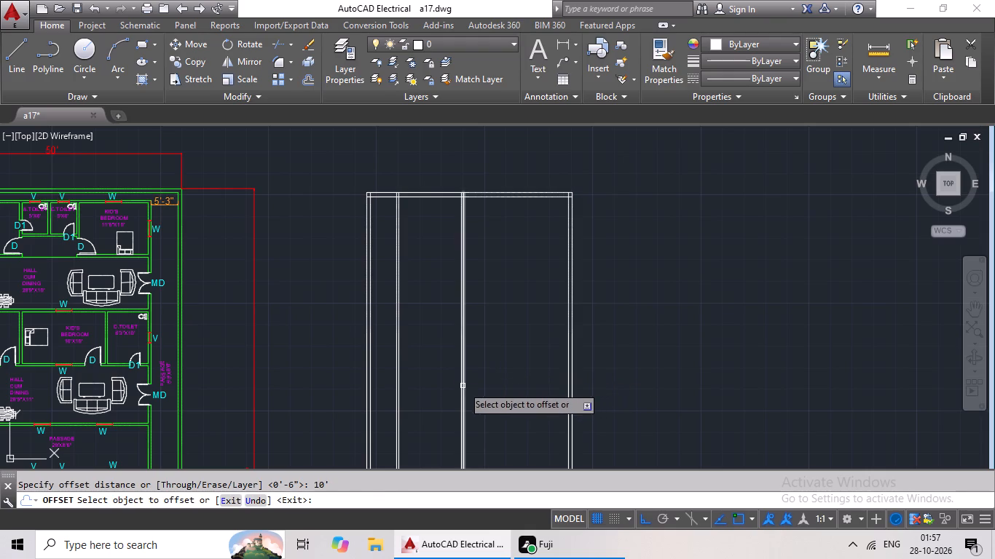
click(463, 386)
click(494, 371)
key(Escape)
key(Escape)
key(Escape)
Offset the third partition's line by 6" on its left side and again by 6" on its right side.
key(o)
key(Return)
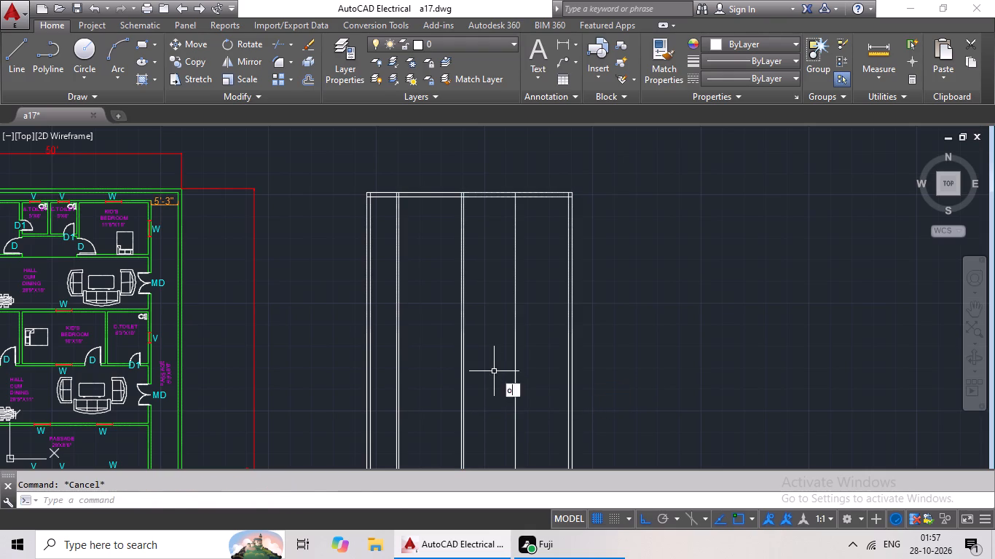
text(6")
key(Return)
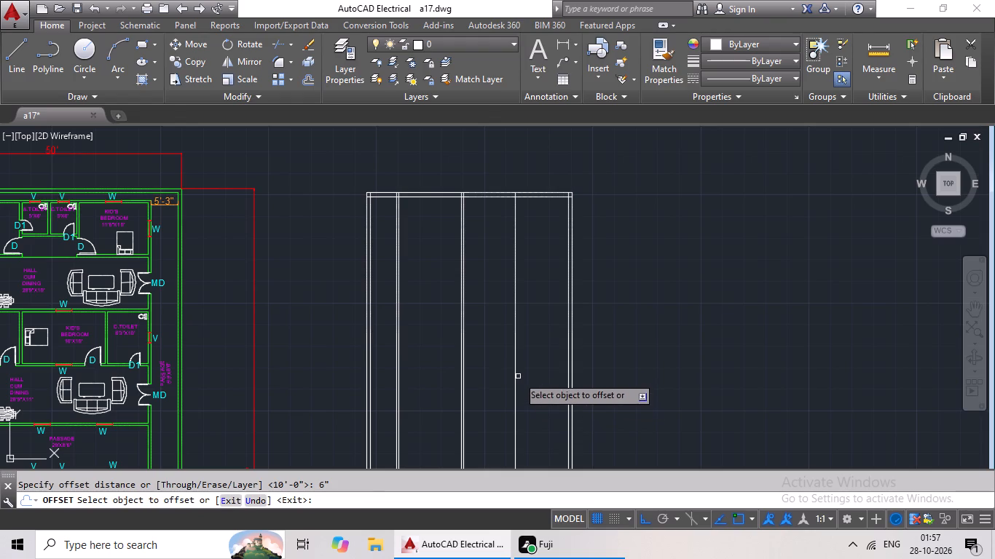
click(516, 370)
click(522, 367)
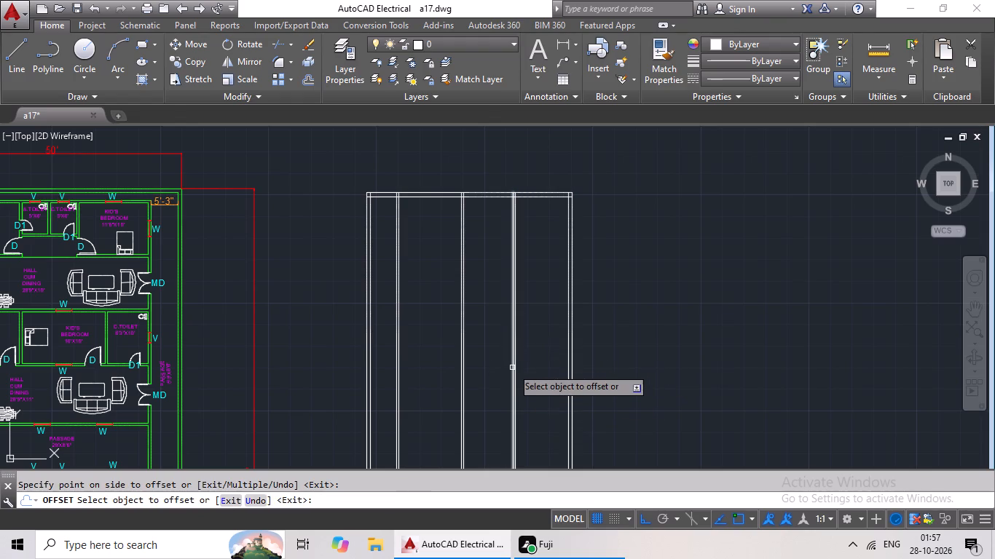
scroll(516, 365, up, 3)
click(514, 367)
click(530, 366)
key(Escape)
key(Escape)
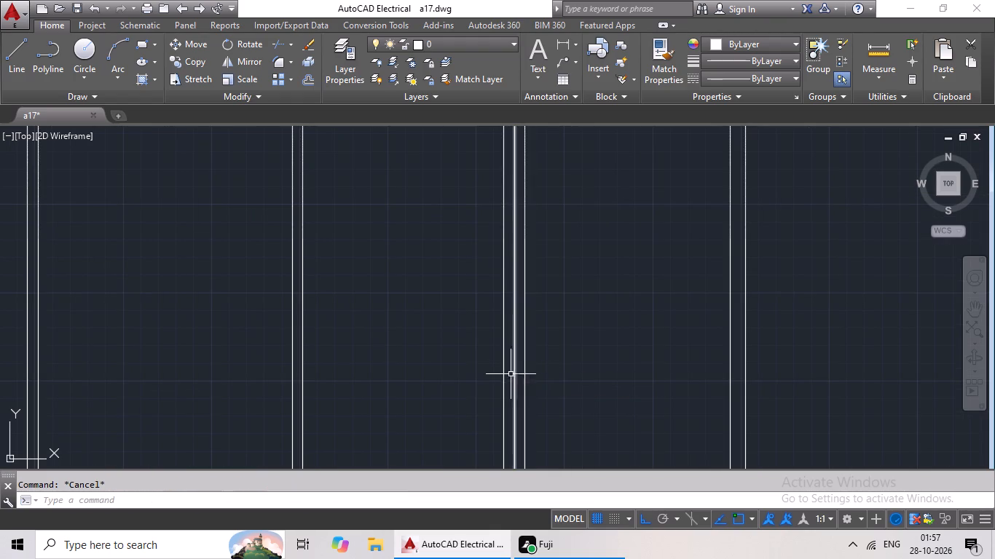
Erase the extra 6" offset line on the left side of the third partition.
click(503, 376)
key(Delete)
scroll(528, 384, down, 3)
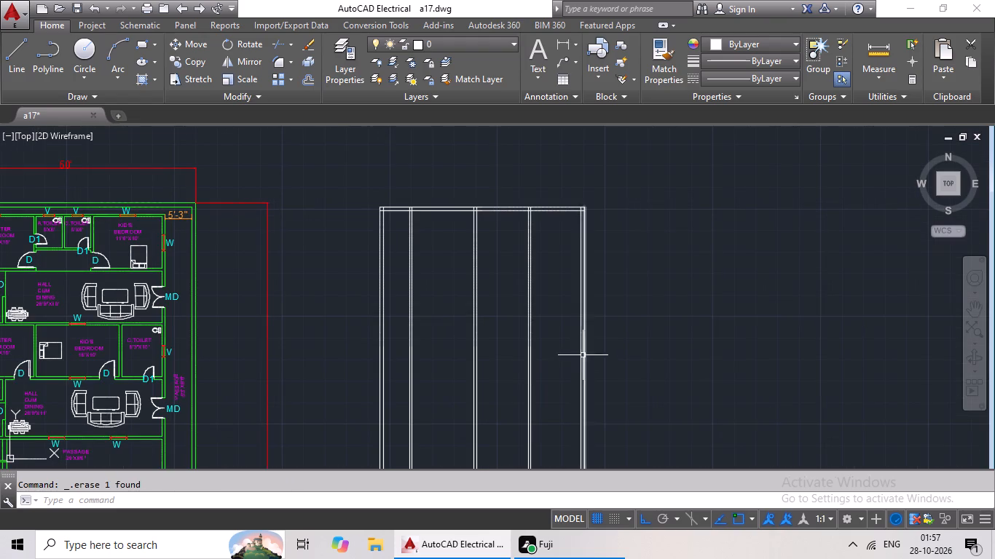
Measure the clear width between the third partition and the right outer wall with a linear dimension.
middle_drag(561, 356, 516, 375)
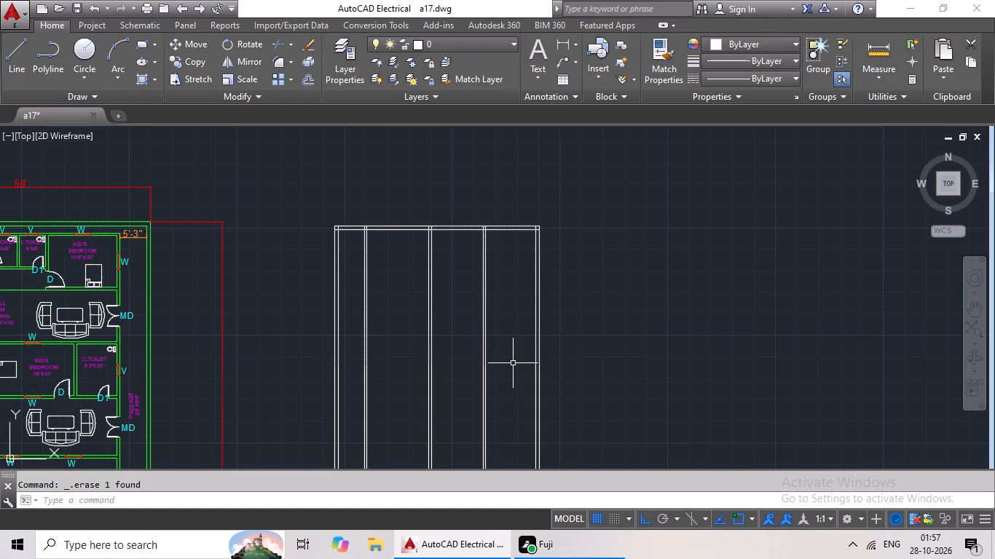
click(559, 42)
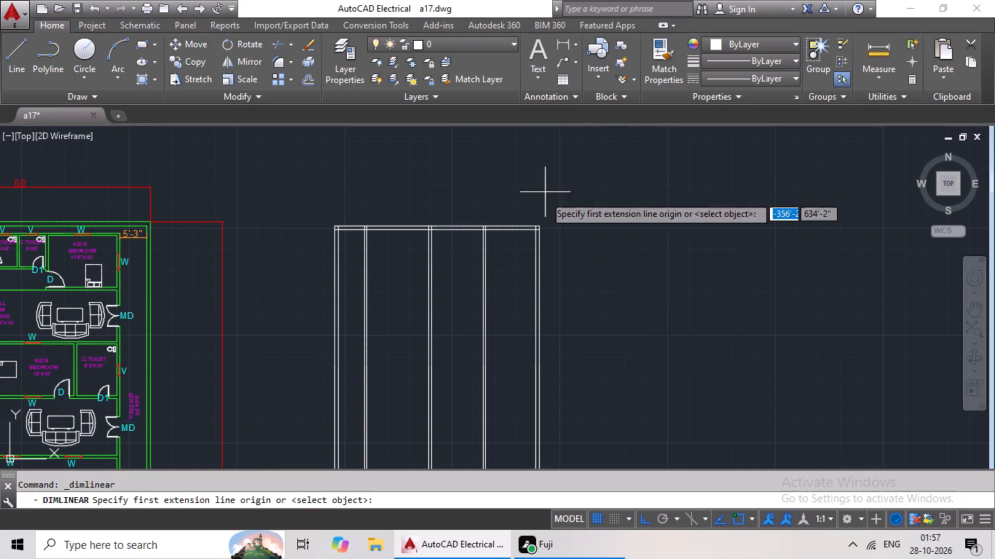
scroll(504, 239, up, 4)
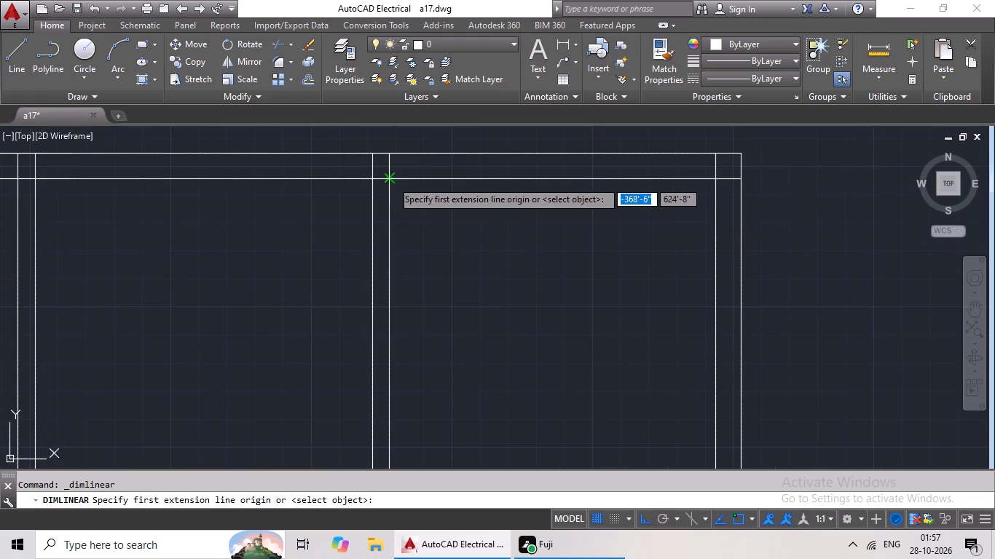
click(392, 181)
click(717, 183)
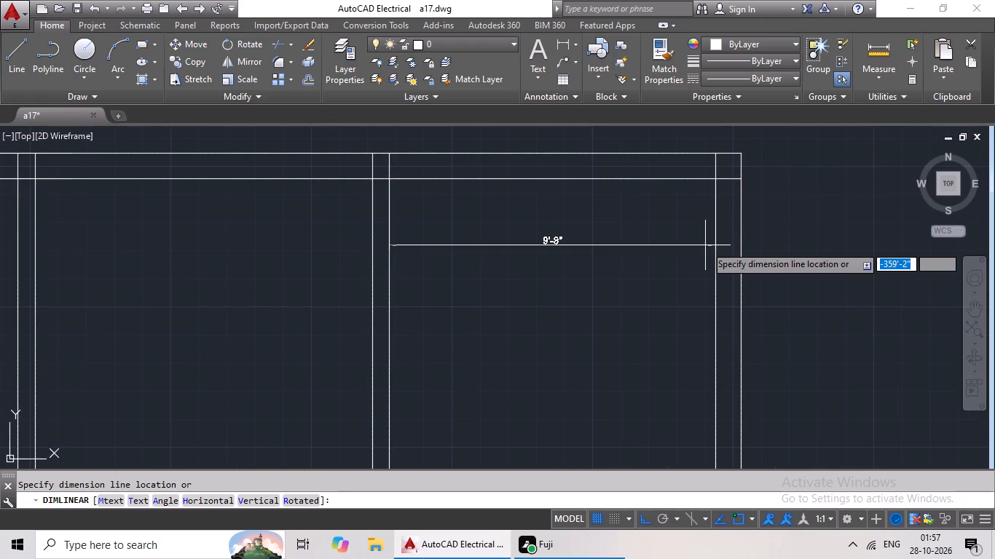
scroll(705, 245, down, 4)
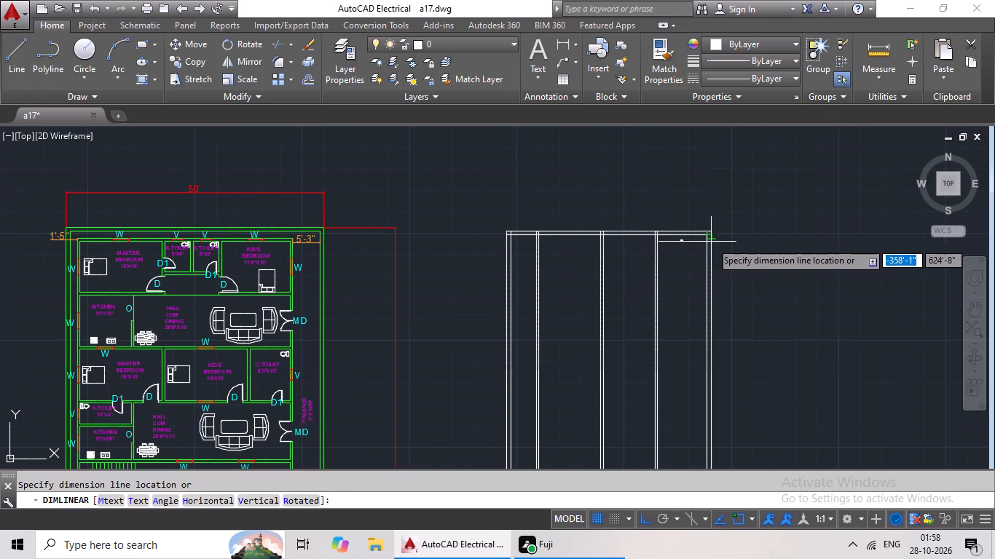
key(Escape)
key(Escape)
Erase the entire 39'8" by 54' plan, including its outer walls, partitions and remaining bottom lines.
drag(760, 224, 501, 357)
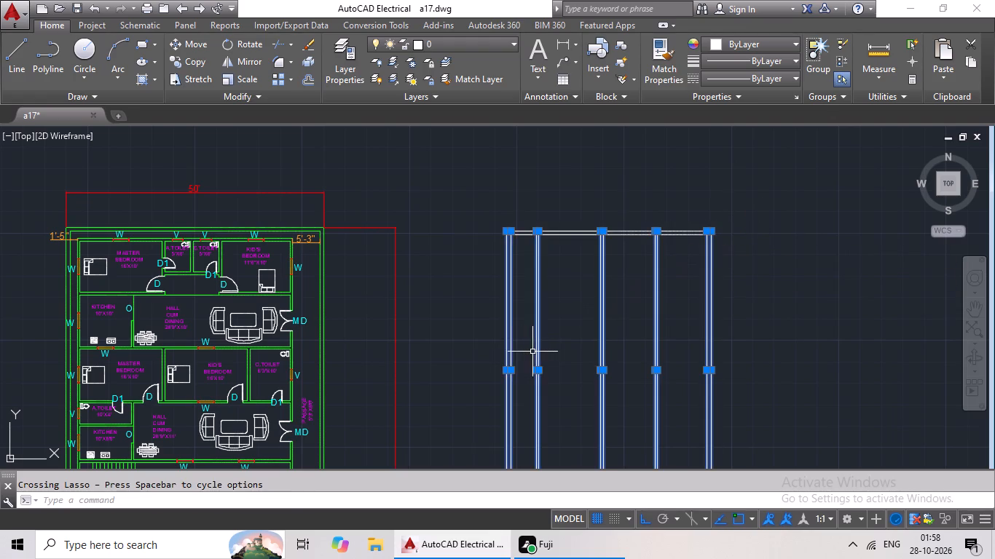
key(Delete)
drag(658, 210, 595, 299)
click(596, 295)
key(Delete)
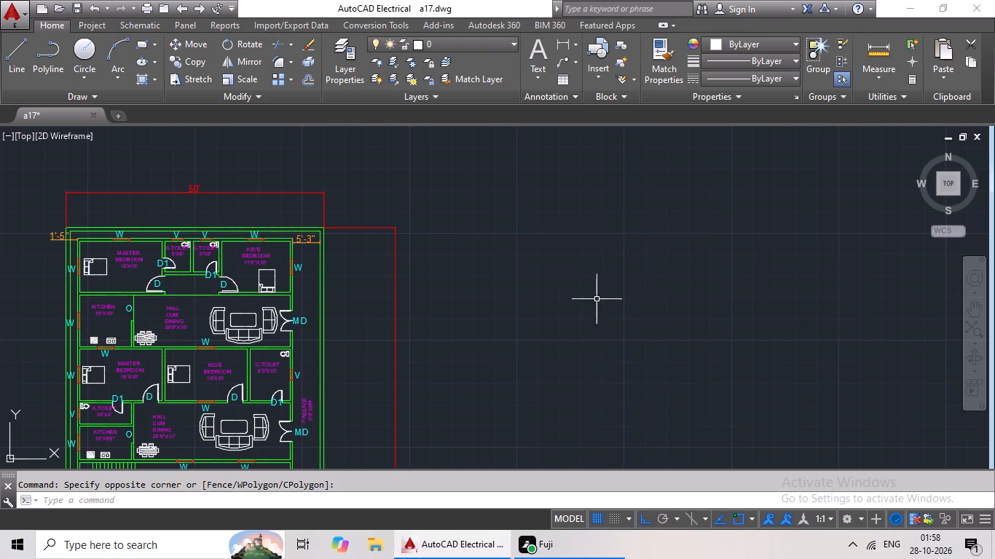
scroll(640, 288, down, 3)
middle_drag(623, 290, 589, 288)
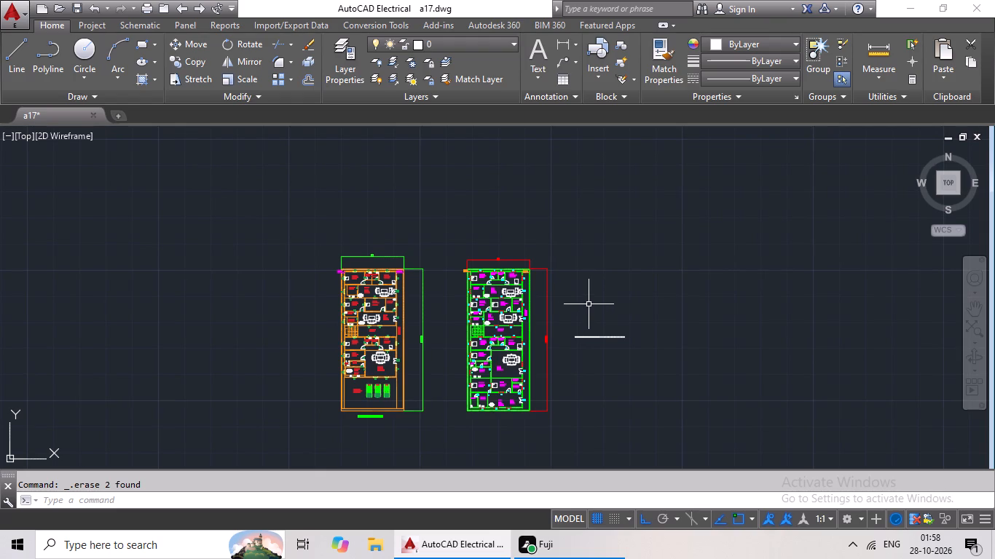
click(15, 63)
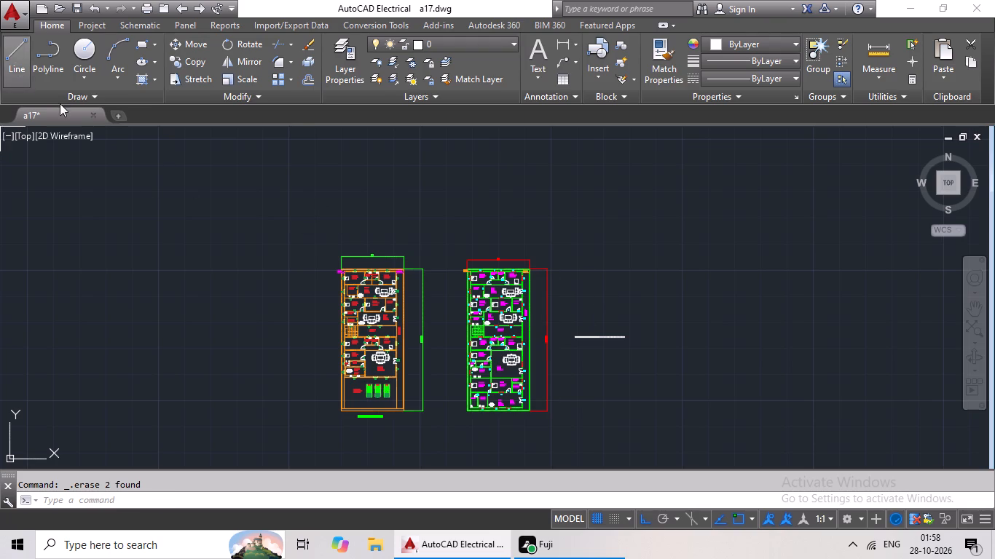
key(Escape)
drag(614, 282, 585, 358)
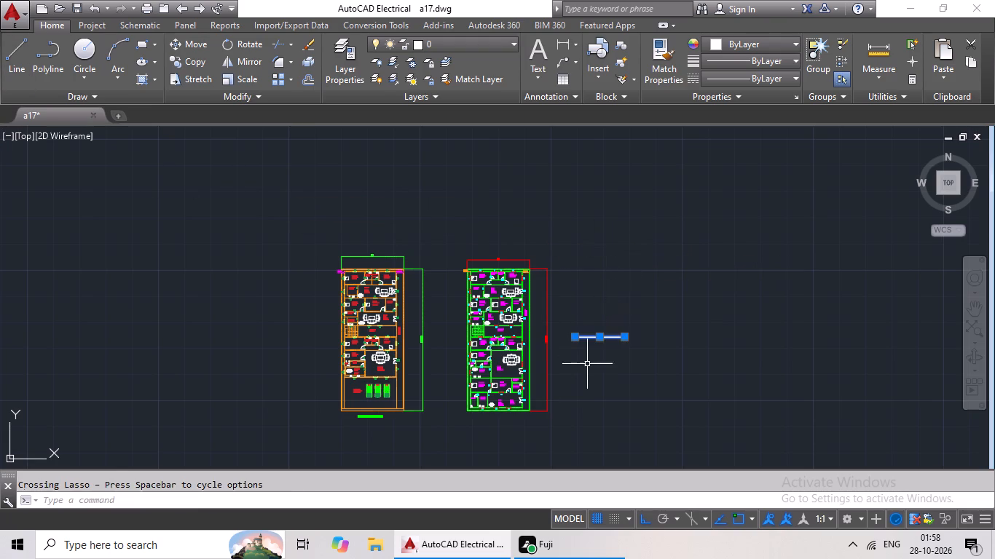
key(Delete)
Draw a closed 42' by 62'6" rectangular outline with lines, level with the top of the existing green floor plan and beside it.
middle_drag(581, 269, 473, 251)
click(23, 60)
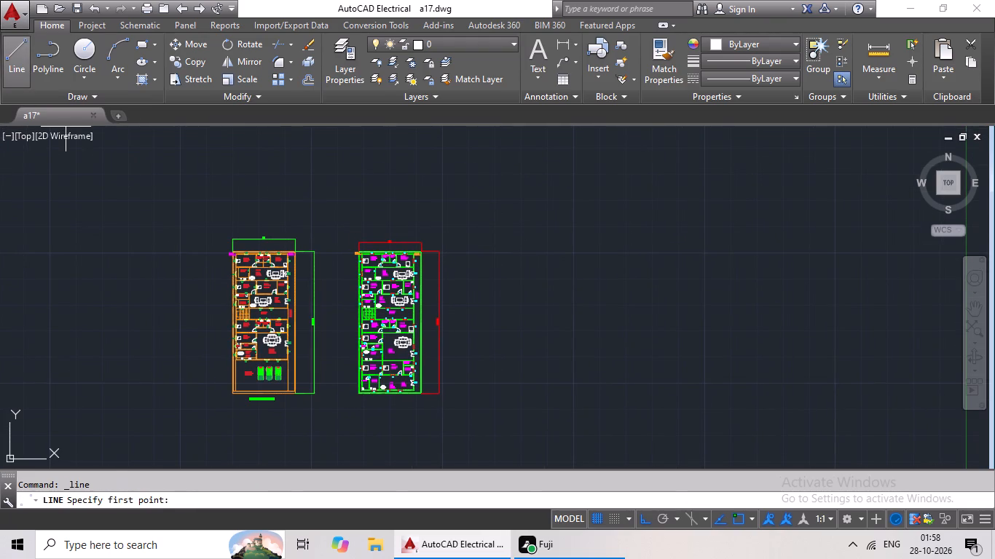
scroll(513, 277, up, 2)
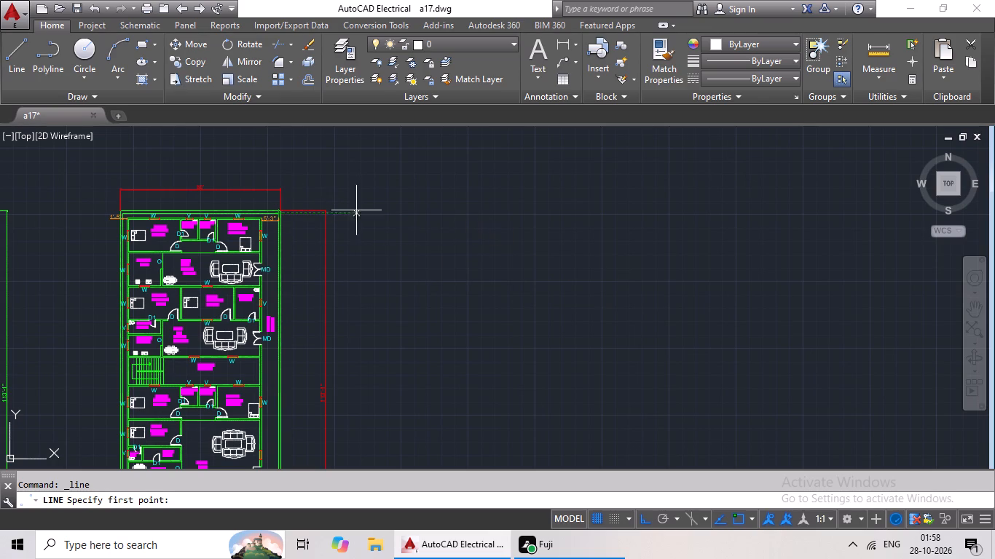
click(406, 210)
middle_drag(788, 211, 688, 234)
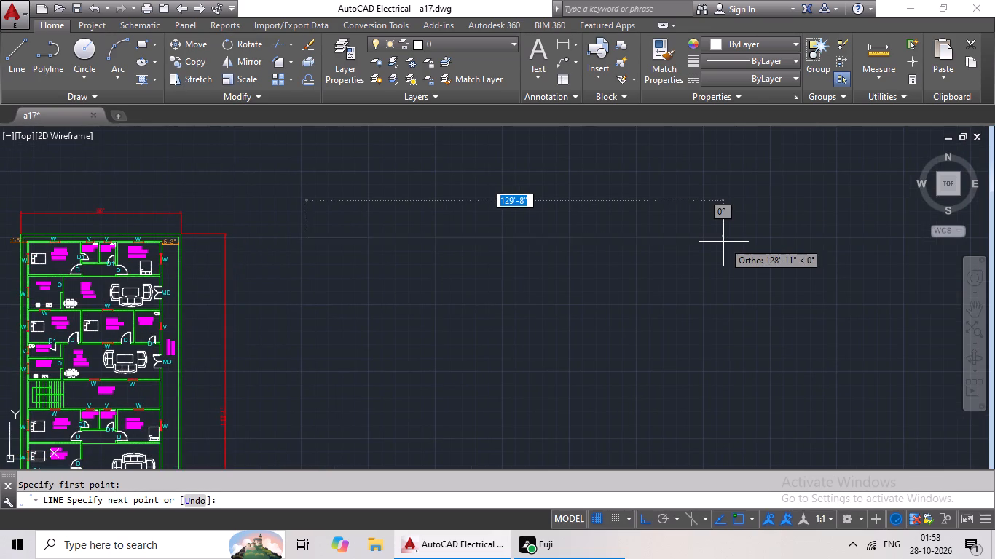
text(42')
key(Return)
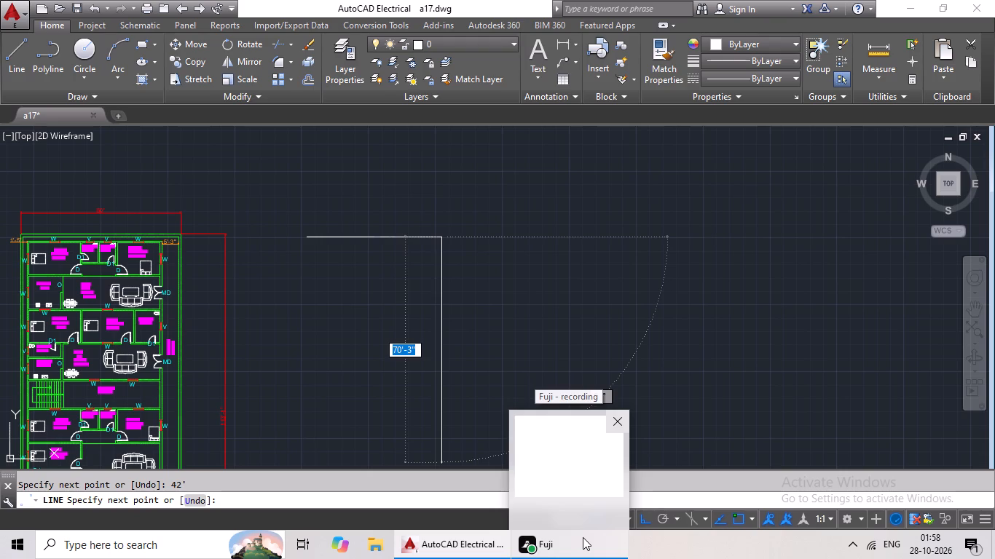
key(6)
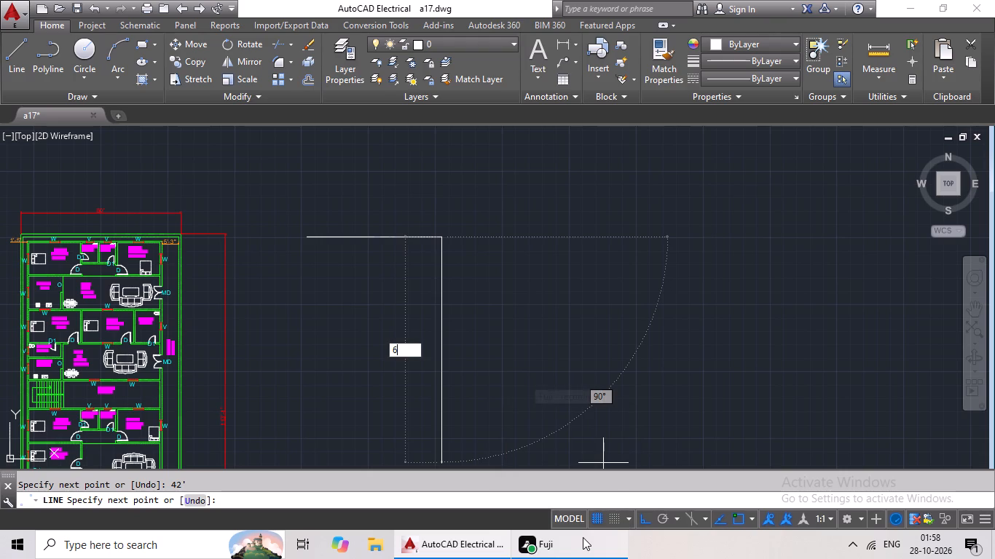
text(2'6+)
key(BackSpace)
key(shift+quotedbl)
key(Return)
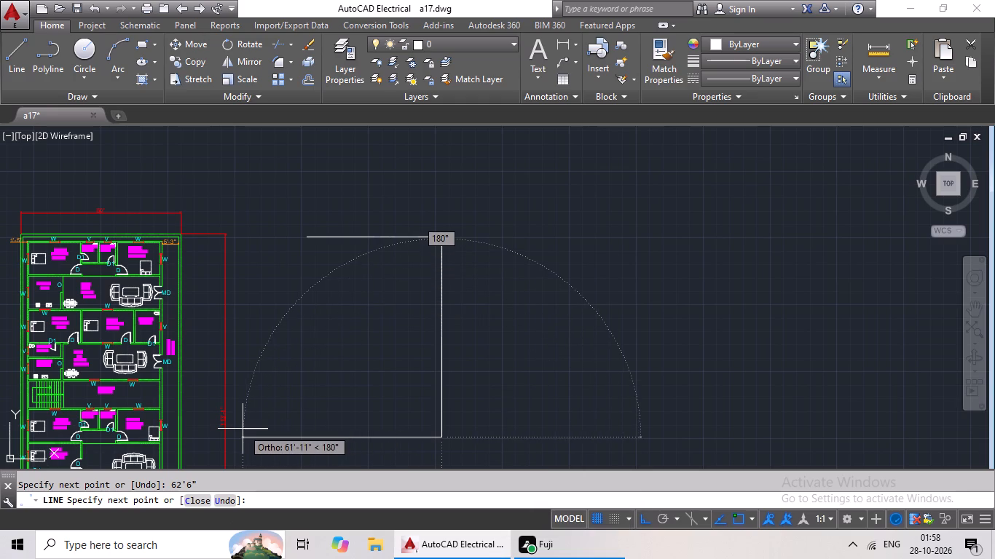
text(42')
key(Return)
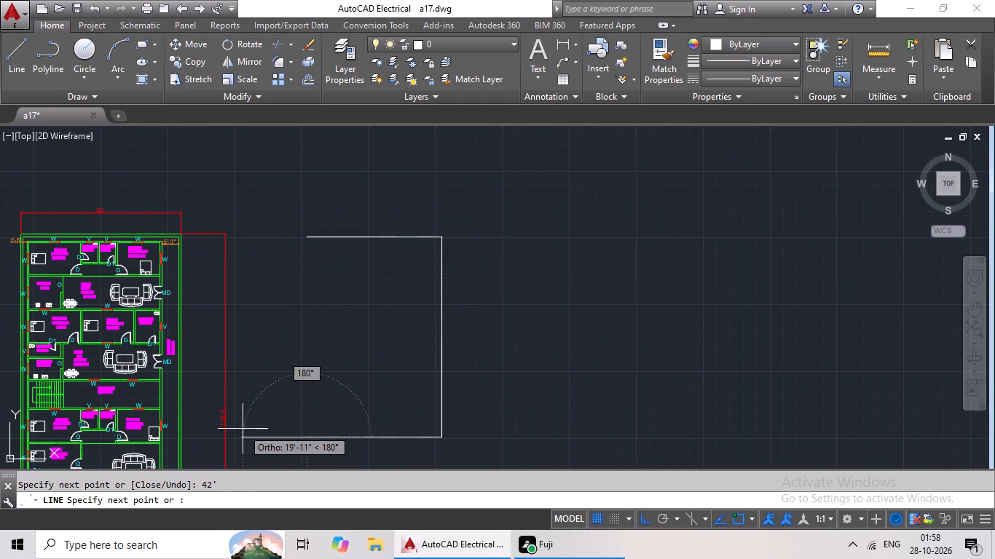
click(307, 236)
key(Escape)
key(Escape)
key(Escape)
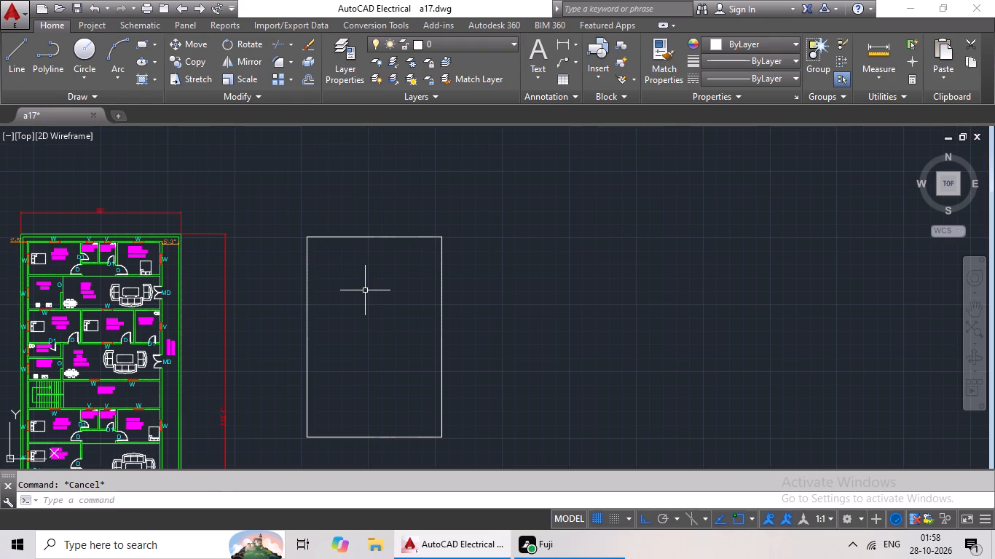
Offset all four sides of the new outline 9" inward to form the outer walls.
key(o)
key(Return)
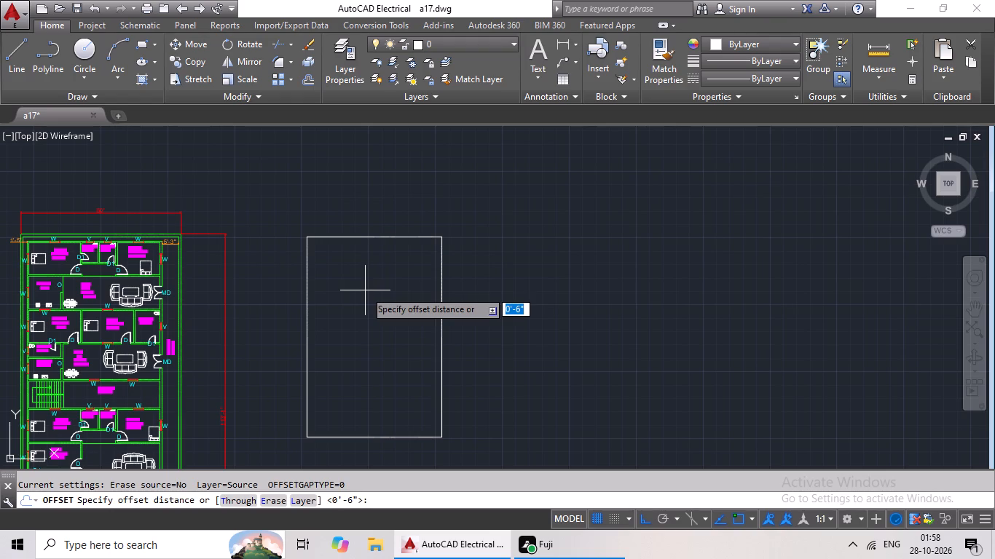
key(9)
key(shift+quotedbl)
key(Return)
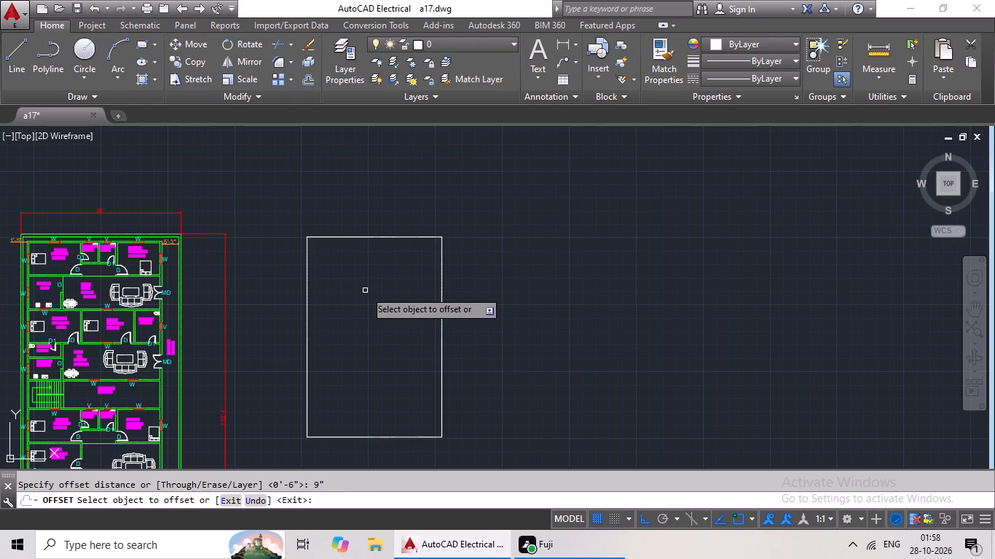
click(374, 237)
click(371, 267)
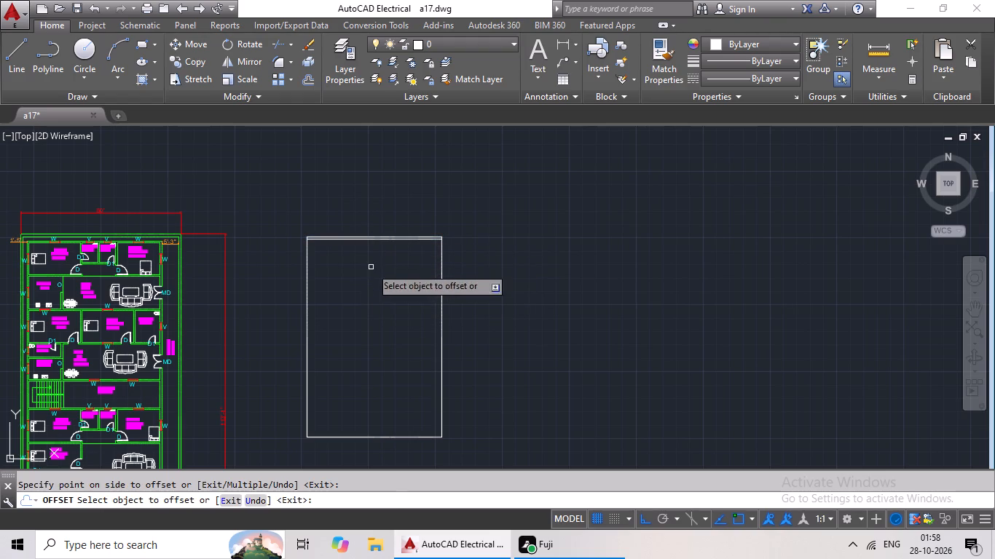
drag(306, 318, 318, 322)
click(360, 313)
drag(442, 291, 437, 295)
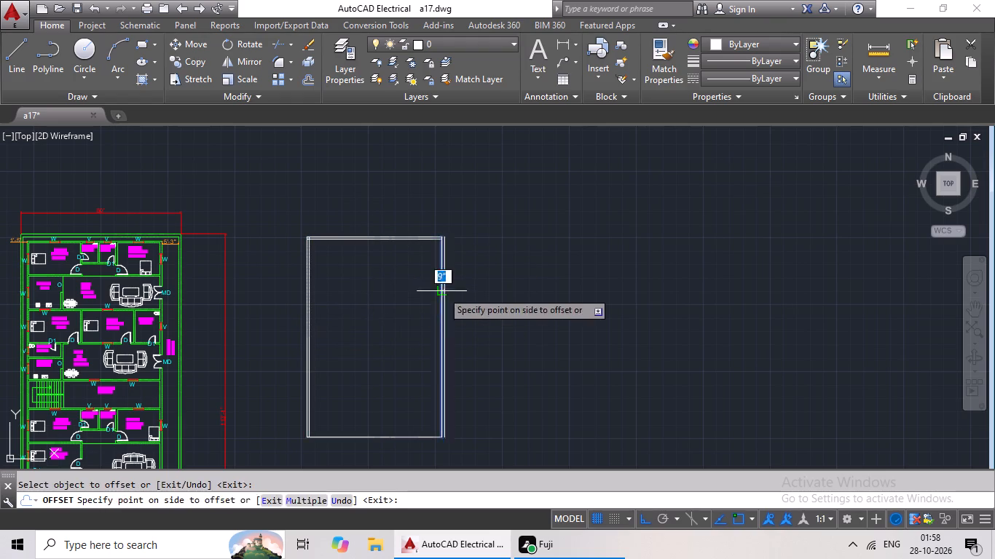
drag(437, 295, 431, 297)
click(398, 314)
drag(373, 438, 379, 426)
click(392, 392)
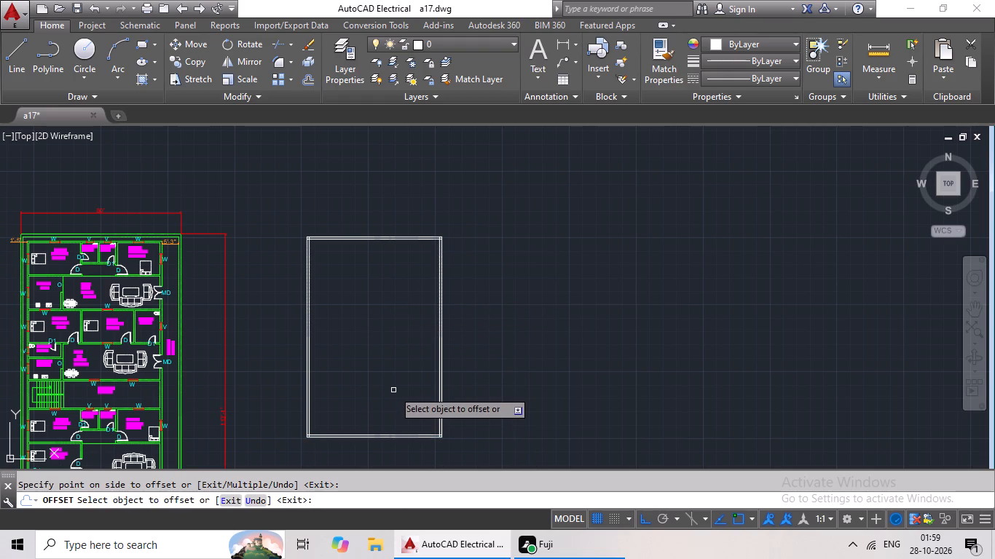
key(Escape)
key(Escape)
key(Escape)
key(Escape)
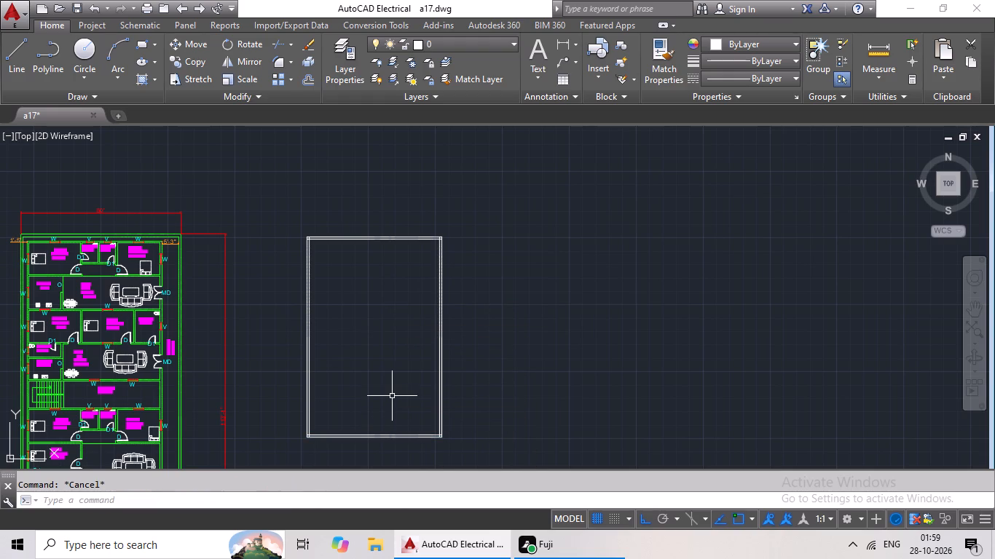
key(Escape)
key(Escape)
key(Escape)
key(Escape)
key(Escape)
Offset the left outer wall's inner line 12' into the plan for the first partition.
key(o)
key(Return)
text(12')
key(Return)
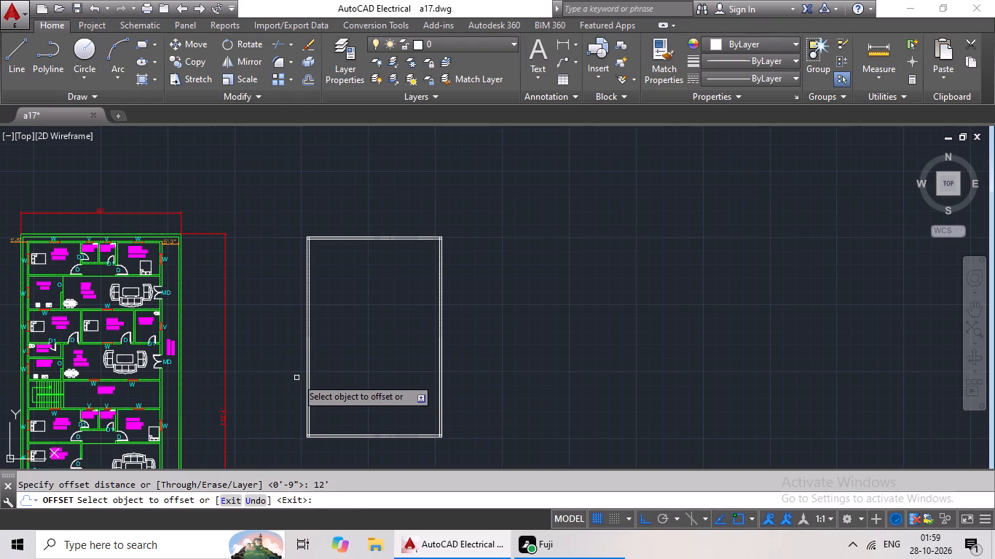
drag(310, 361, 316, 360)
click(361, 353)
key(Escape)
key(Escape)
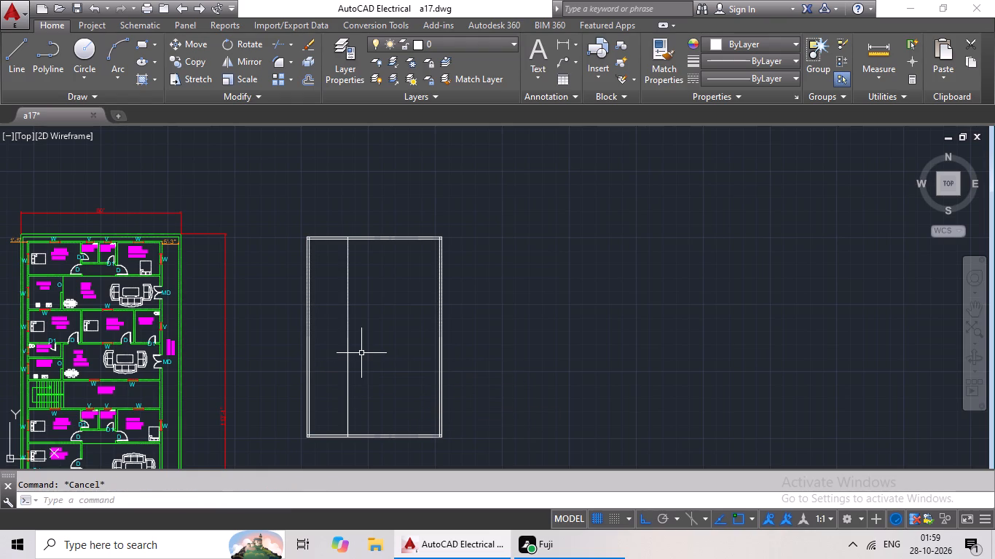
Offset the first partition's line 6" to its right to give the partition its thickness.
key(o)
key(Return)
key(6)
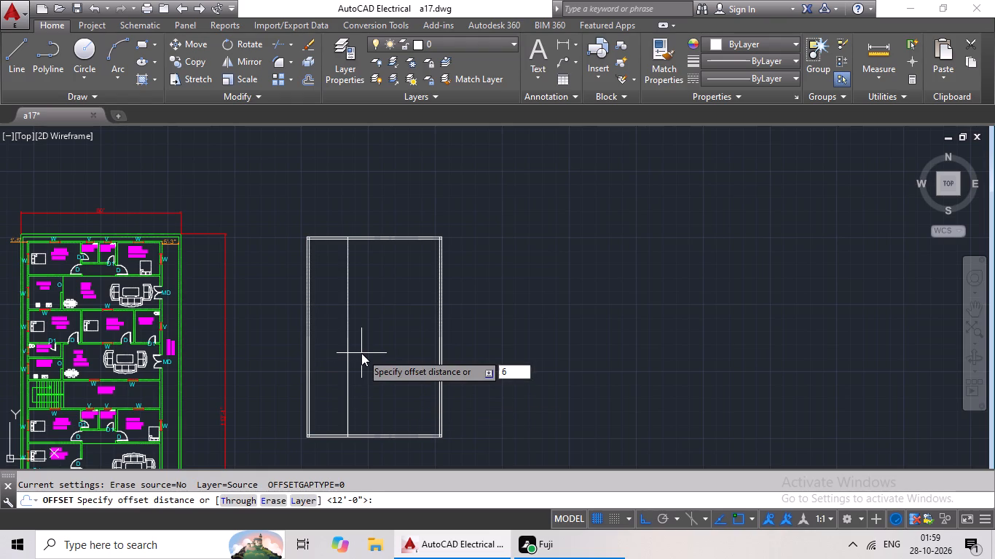
key(shift+quotedbl)
key(Return)
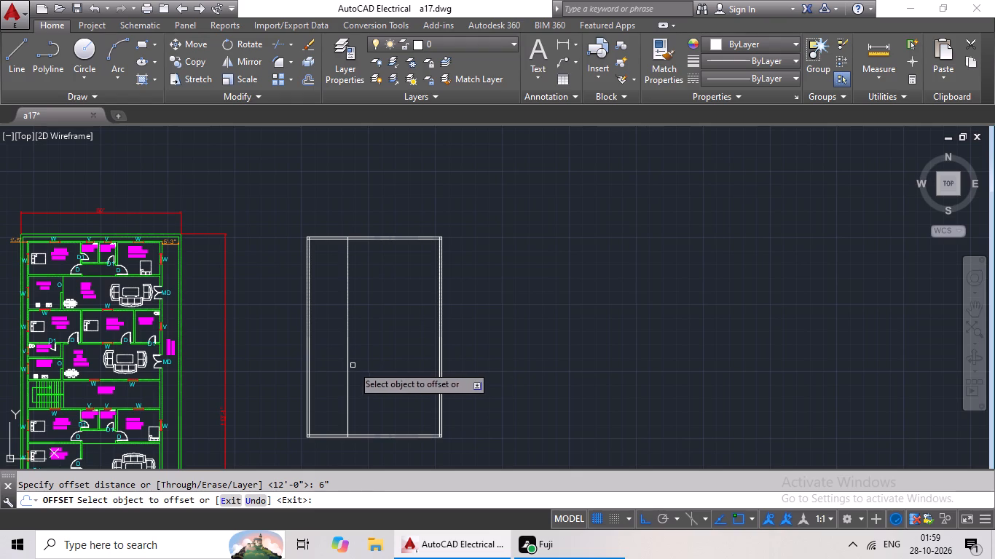
click(346, 375)
click(378, 365)
key(Escape)
key(Escape)
key(Escape)
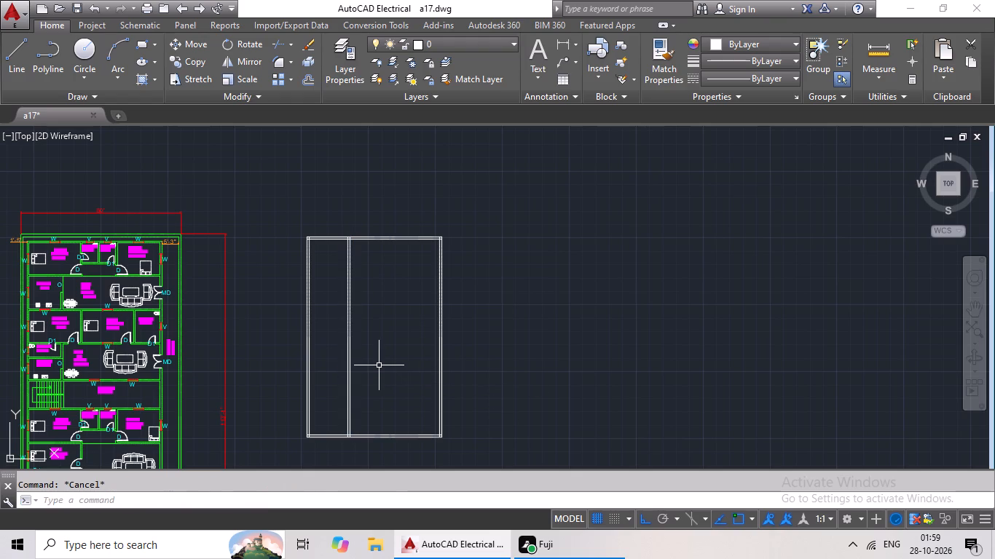
Offset the right outer wall's inner line 12' into the plan for the second partition.
key(o)
key(Return)
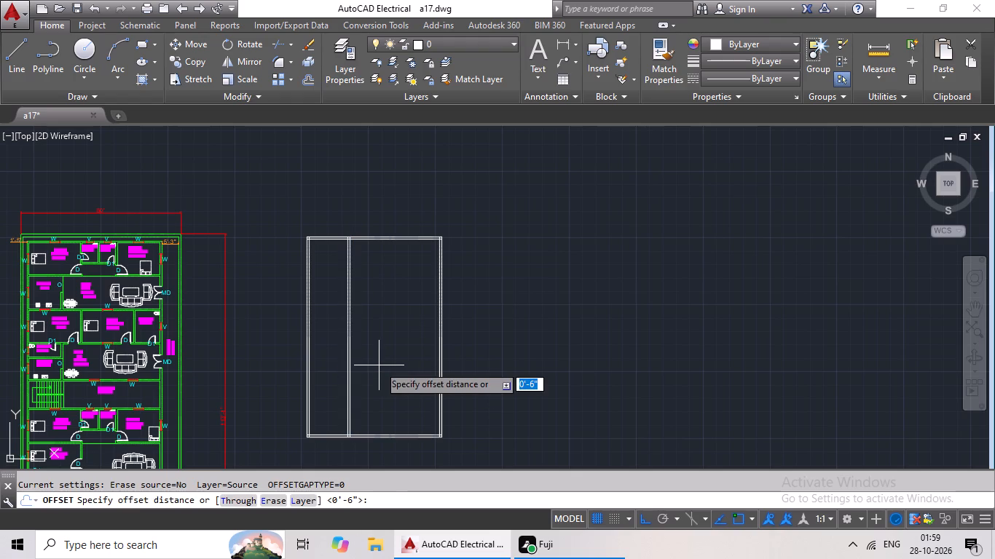
text(12')
key(Return)
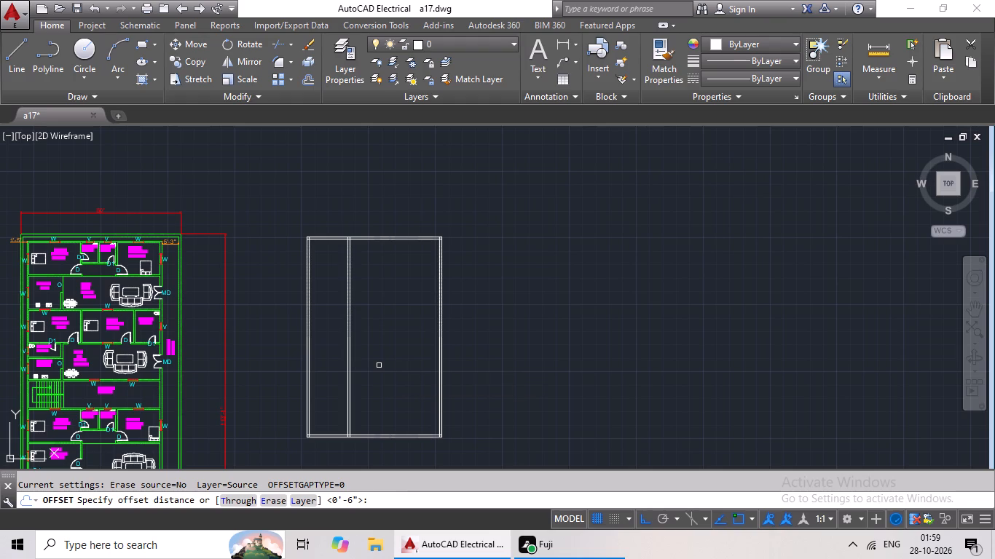
scroll(425, 294, up, 3)
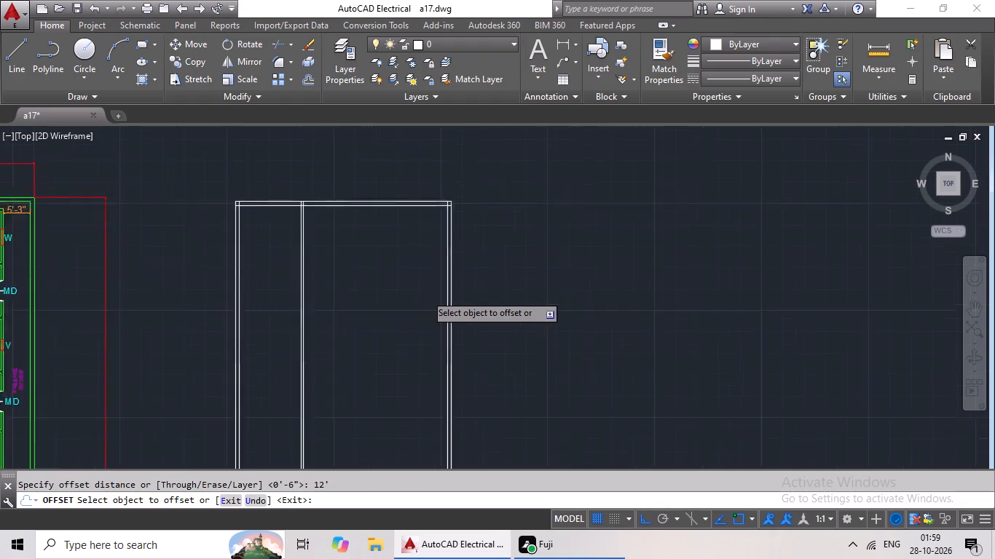
drag(480, 293, 468, 298)
click(415, 315)
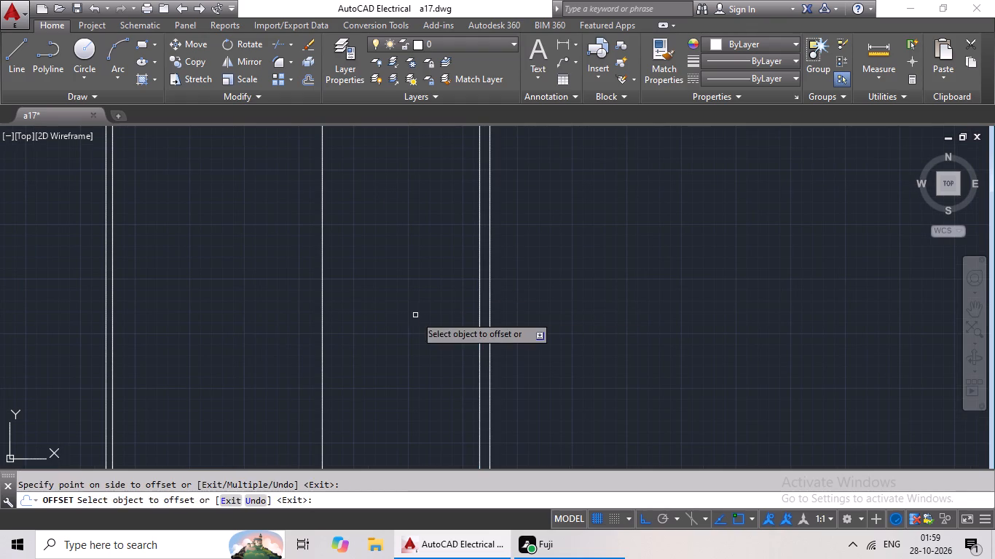
key(Escape)
key(Escape)
Offset the second partition's line 6" to its left to give the partition its thickness.
key(o)
key(Return)
text(6")
key(Return)
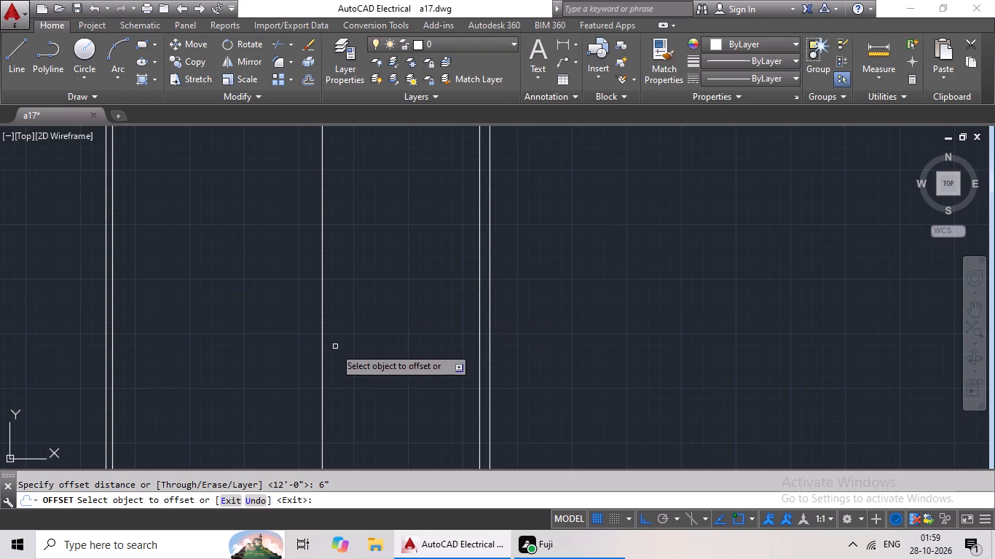
click(321, 360)
click(291, 365)
scroll(318, 355, down, 2)
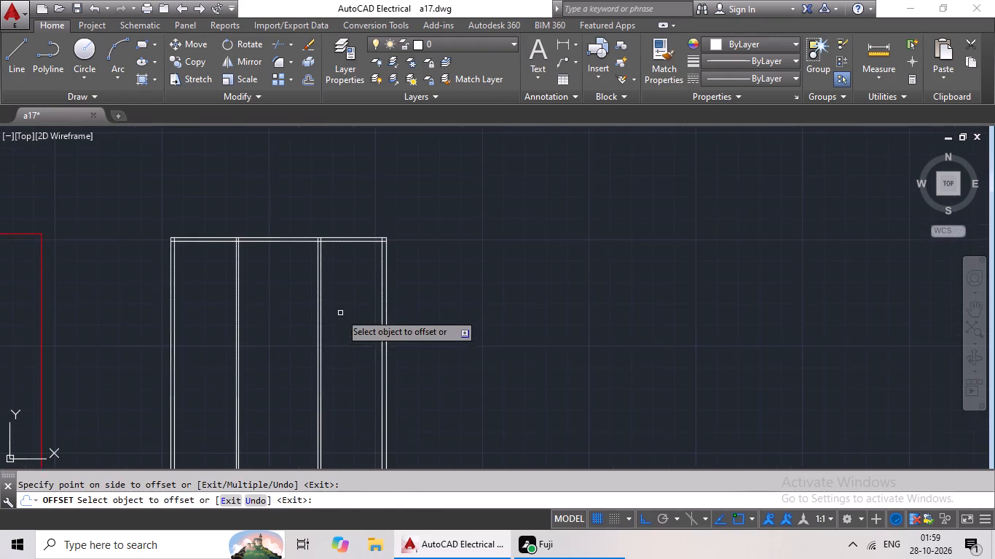
middle_drag(347, 346, 352, 370)
key(Escape)
key(Escape)
key(Escape)
Offset the top wall's outer line 4' outward above the plan and its inner line 4' down into the plan.
key(o)
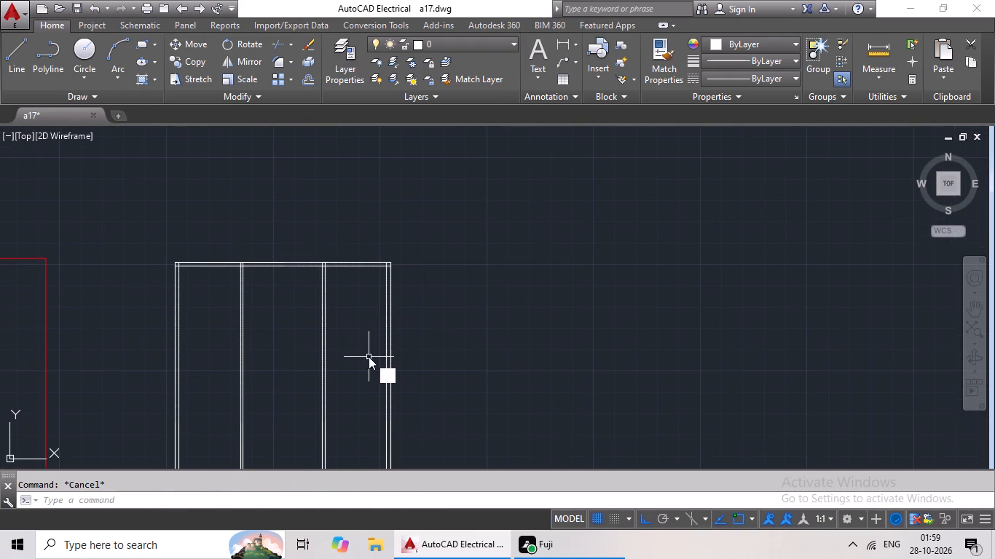
key(Return)
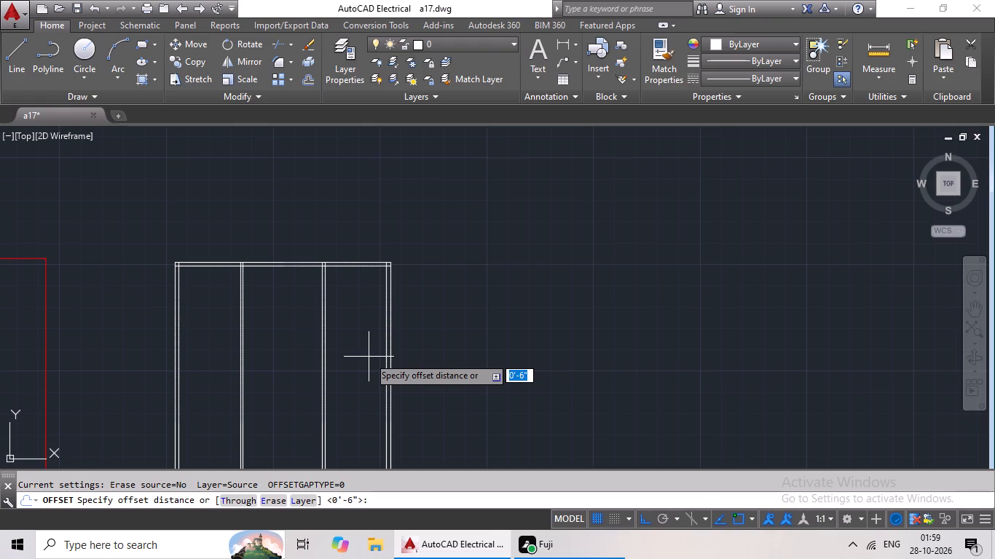
key(4)
key(apostrophe)
key(Return)
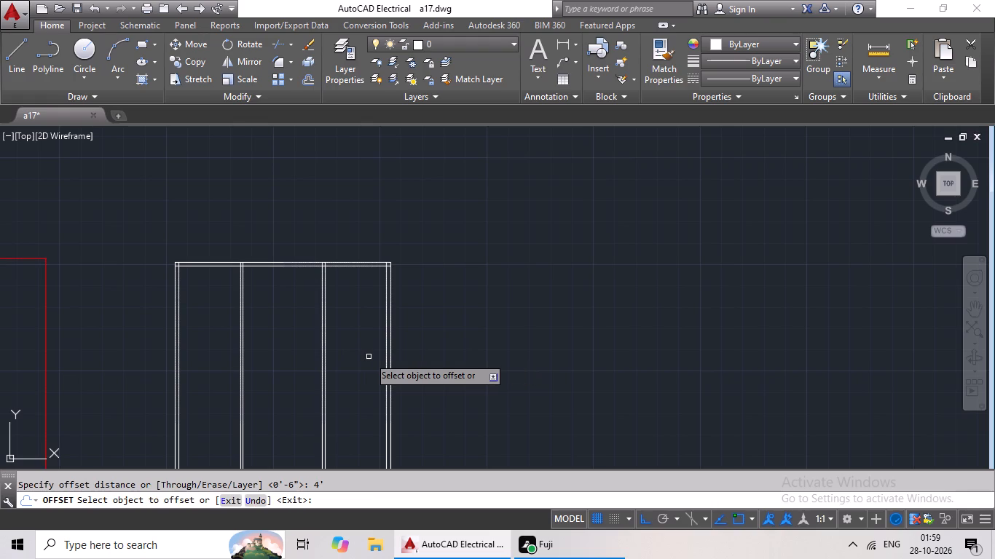
scroll(374, 263, up, 3)
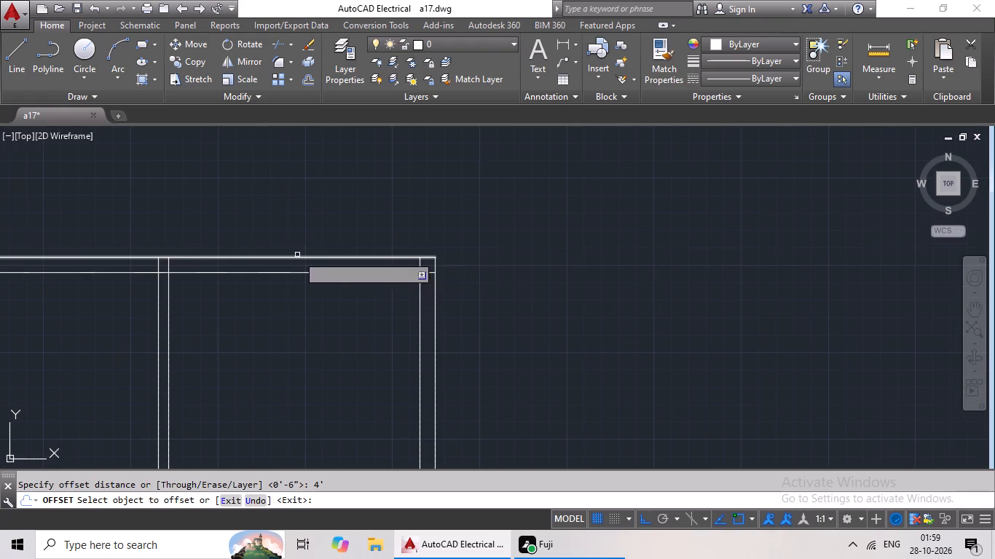
click(250, 257)
click(266, 205)
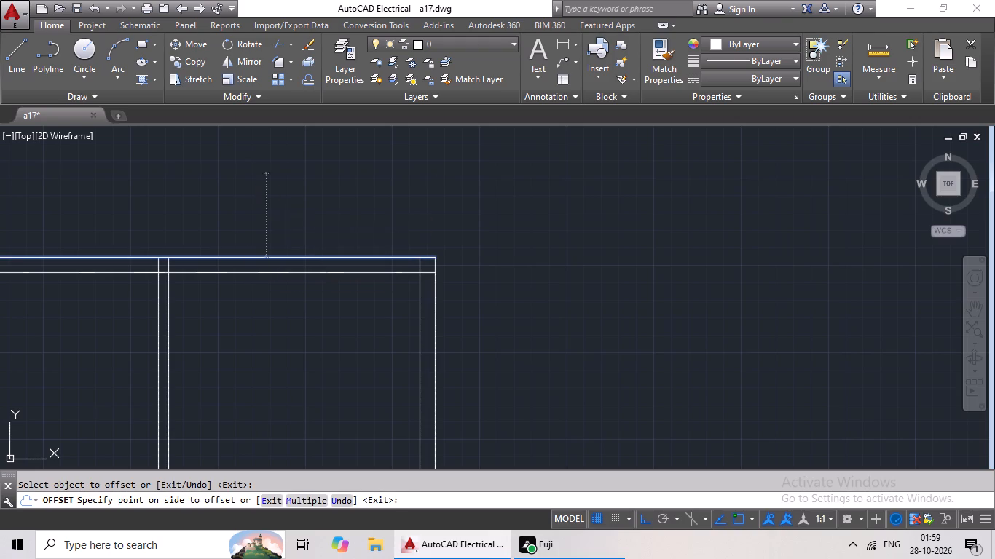
drag(245, 272, 243, 287)
click(240, 306)
scroll(267, 292, down, 2)
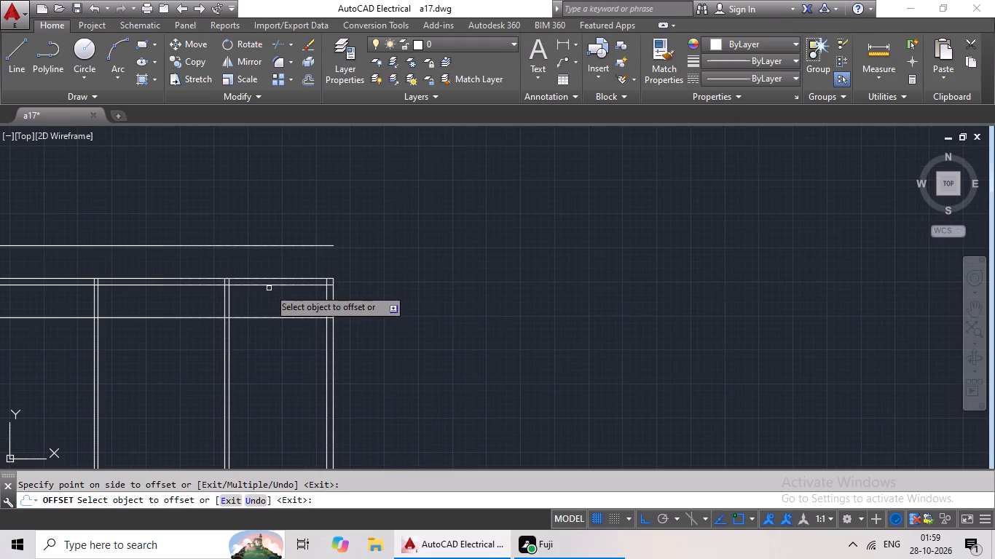
middle_drag(275, 305, 395, 327)
key(Escape)
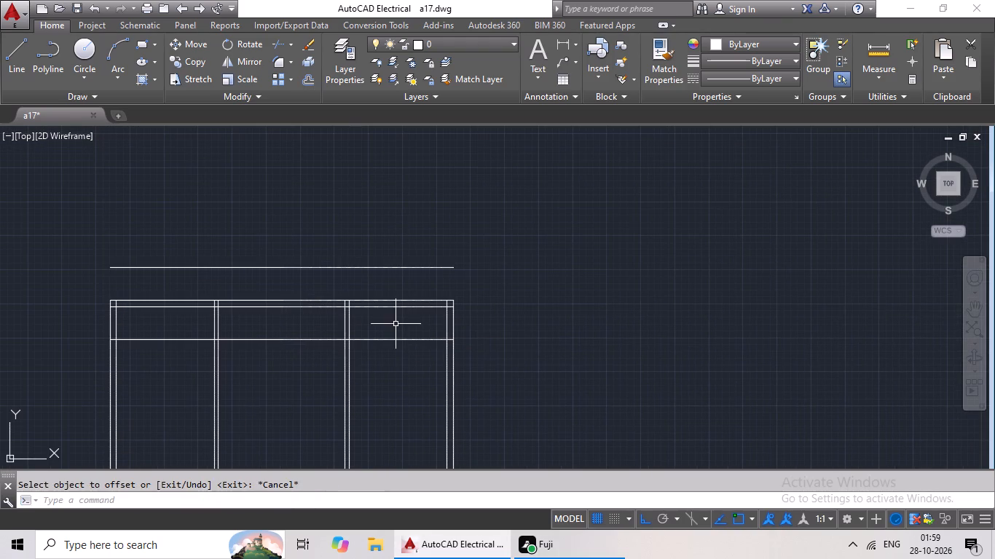
Offset the line above the plan 6" upward and the line below the top wall 6" downward to give both thickness.
key(Escape)
key(o)
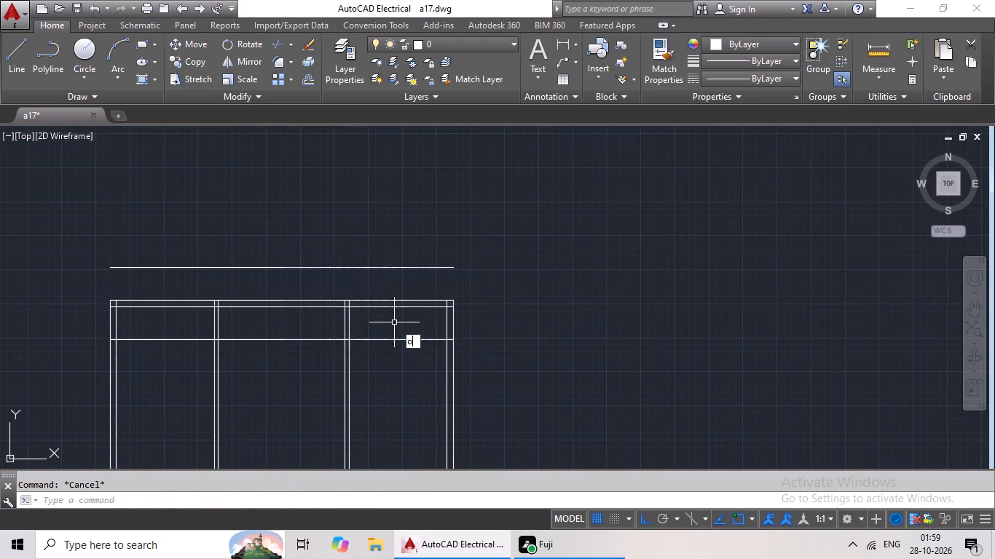
key(Return)
text(6")
key(Return)
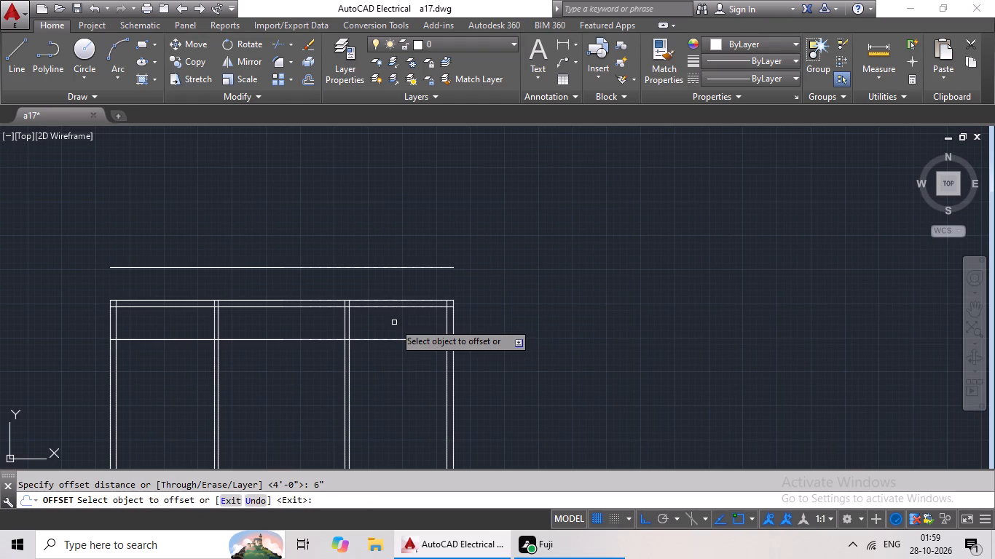
drag(417, 267, 421, 260)
click(439, 233)
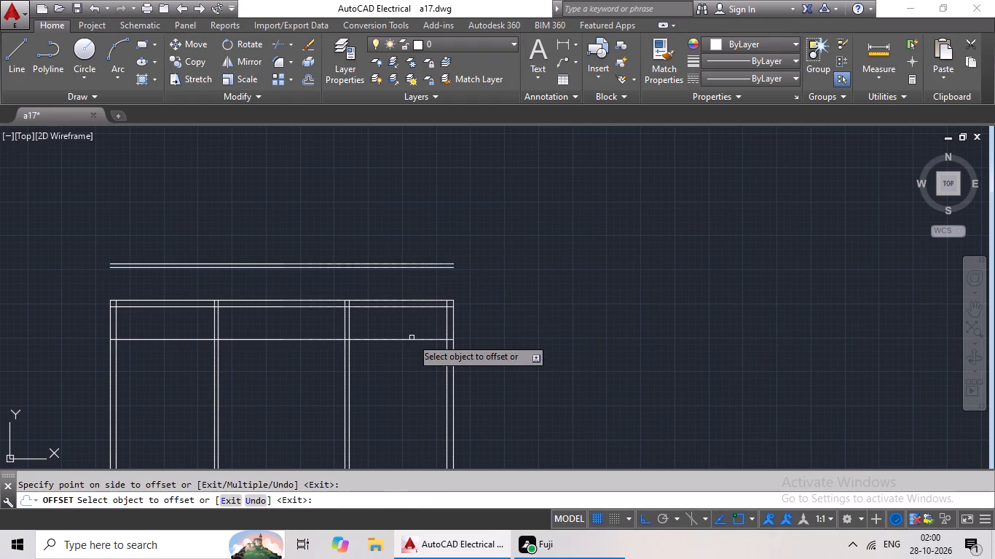
drag(414, 339, 415, 349)
click(415, 366)
key(Escape)
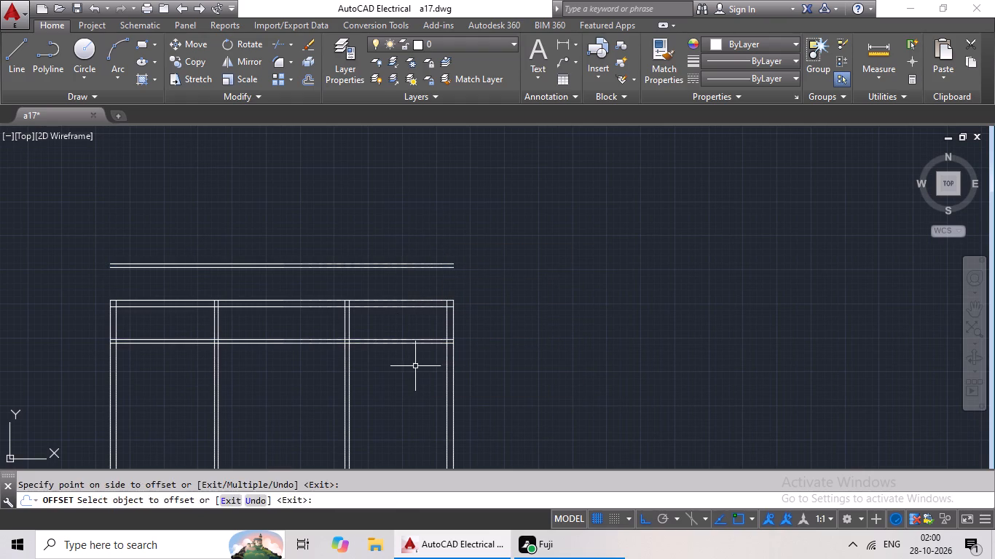
key(Escape)
key(Escape)
key(Escape)
Offset the second partition's right line 7'5" to its right and the first partition's left line 7'5" to its left.
key(o)
key(Return)
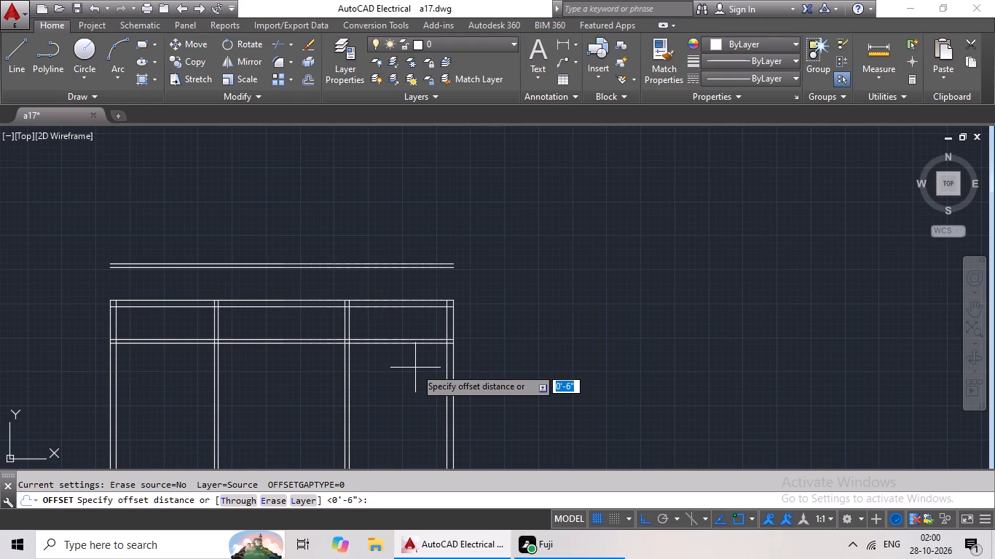
text(7'5")
key(Return)
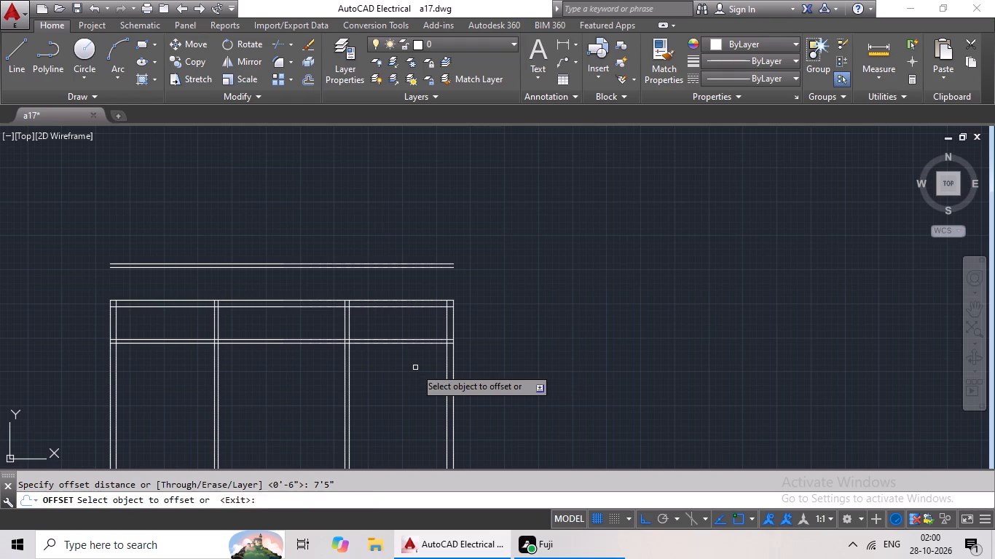
click(350, 317)
click(406, 329)
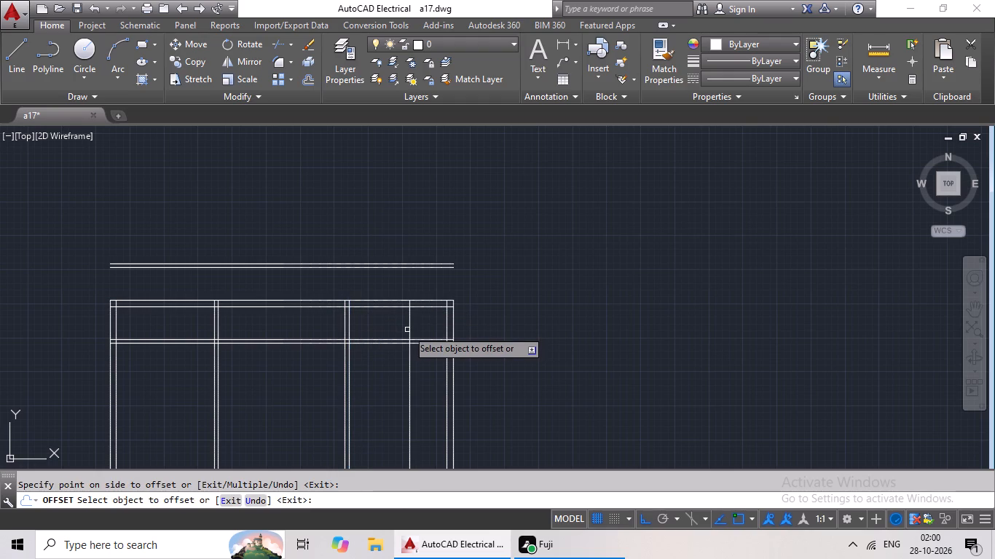
click(213, 317)
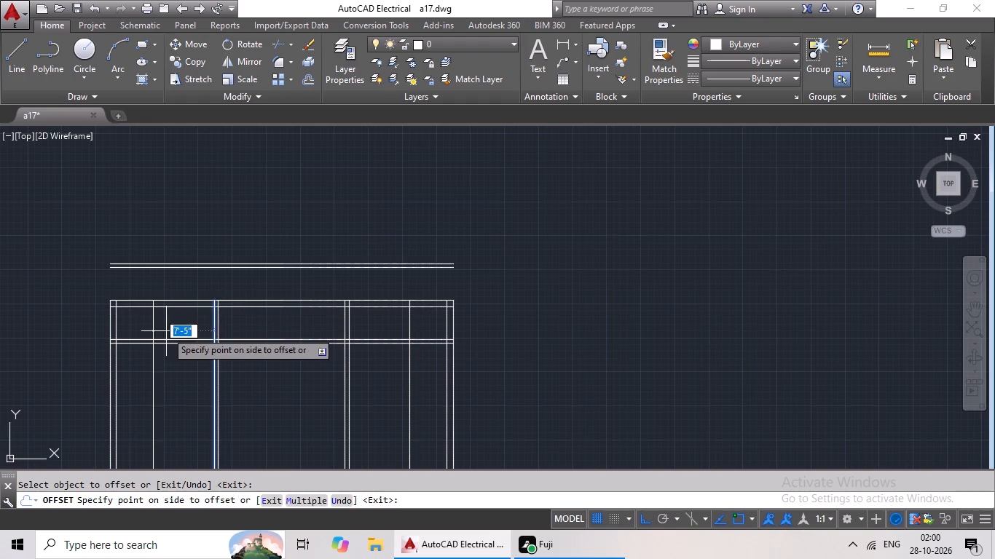
click(165, 331)
key(Escape)
key(Escape)
key(Escape)
Offset the two new outer partition lines 6" toward the nearest side walls to give them thickness.
key(o)
key(Return)
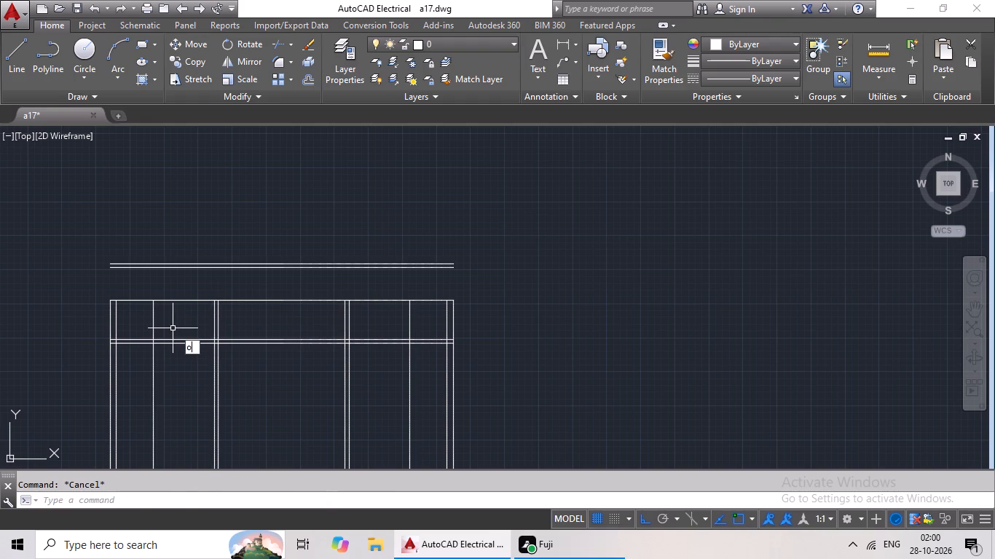
text(6")
key(Return)
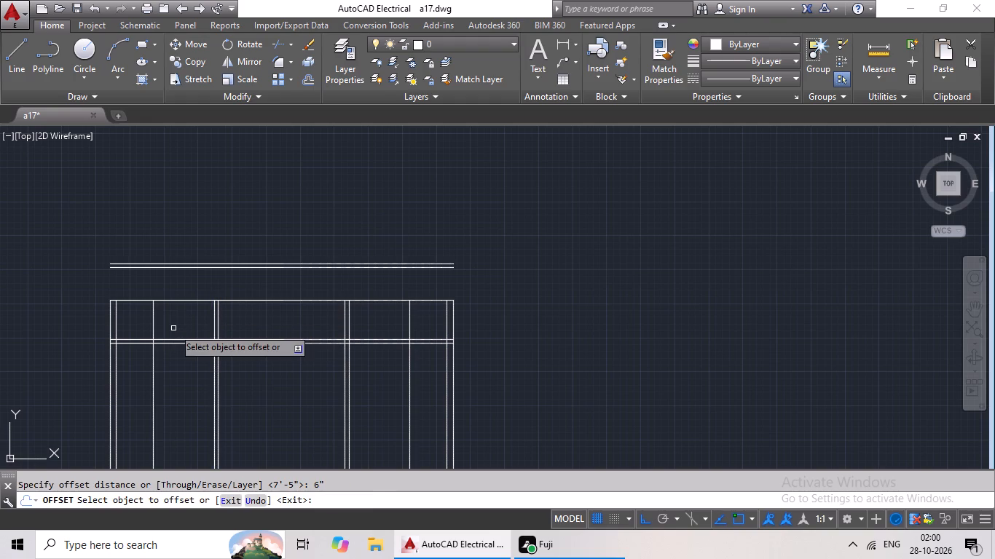
click(152, 314)
click(138, 320)
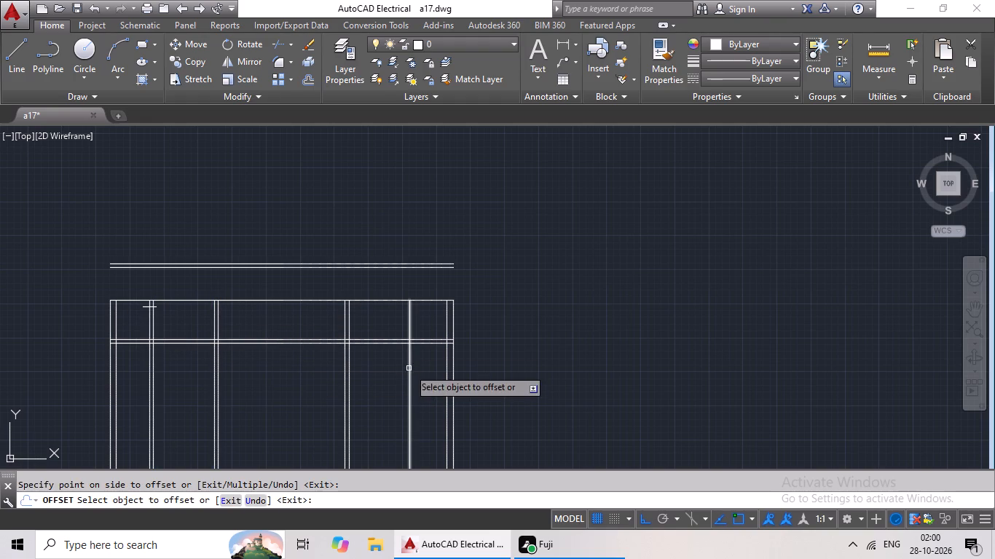
click(411, 315)
click(418, 314)
key(Escape)
key(Escape)
key(Escape)
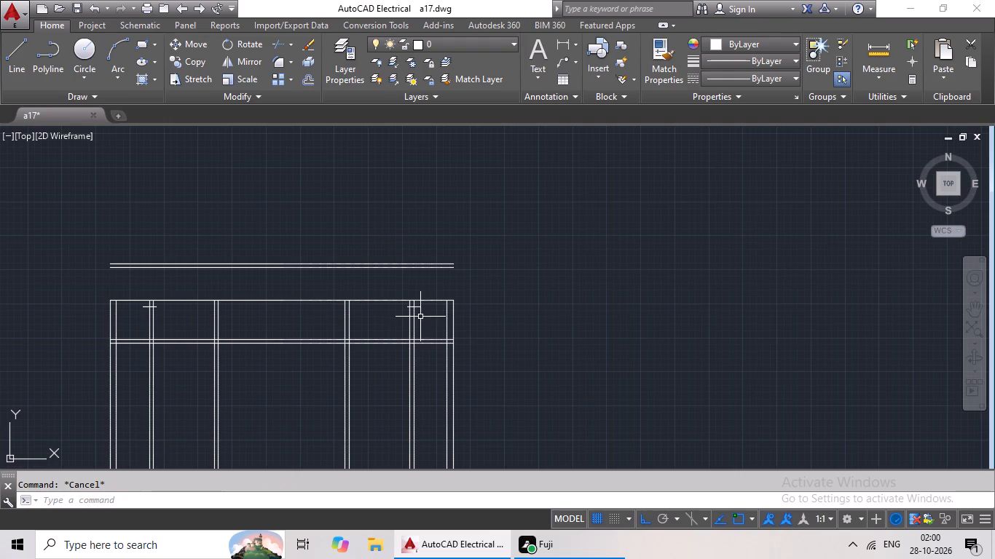
key(Escape)
Extend both lines of the two new outer partitions up to the topmost horizontal line above the plan.
key(e)
key(x)
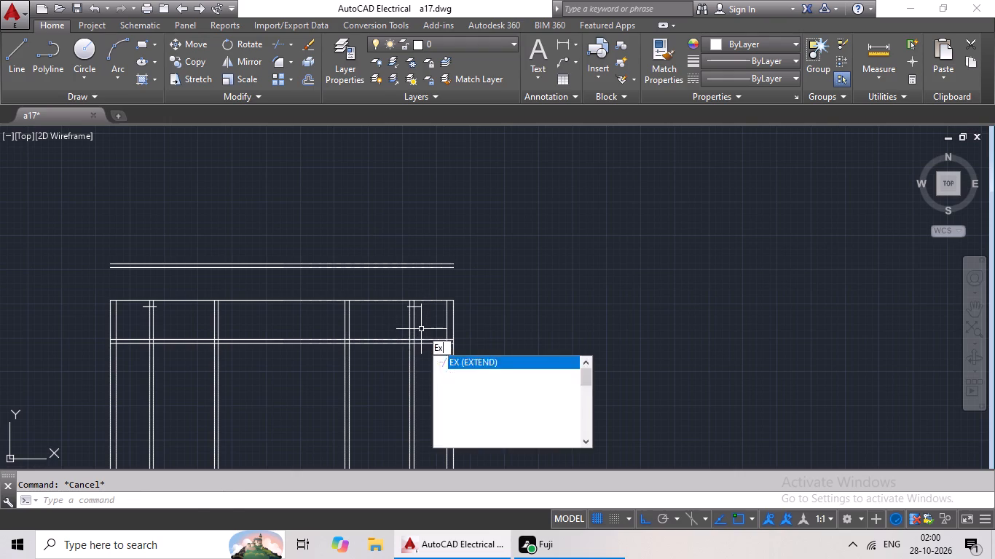
key(space)
key(space)
click(409, 312)
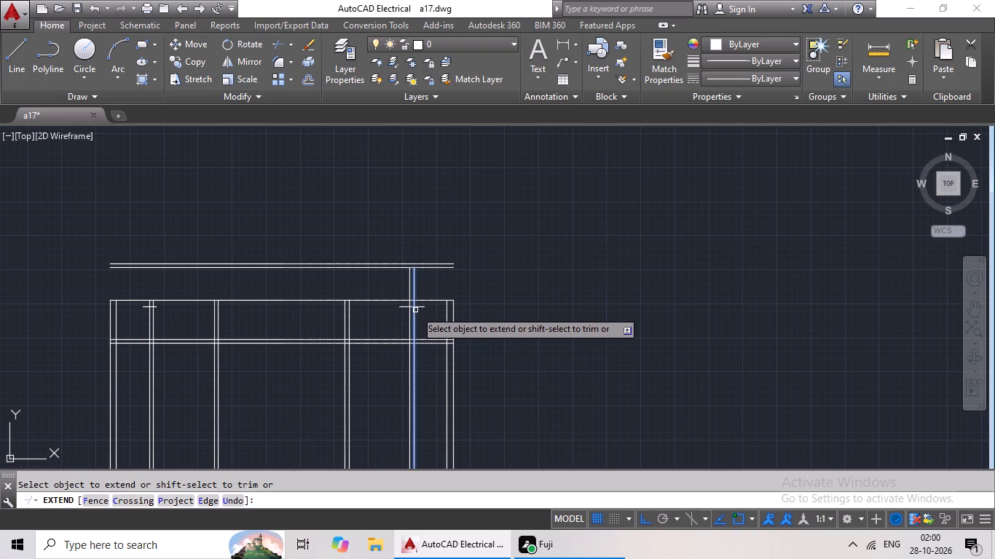
click(415, 310)
click(407, 283)
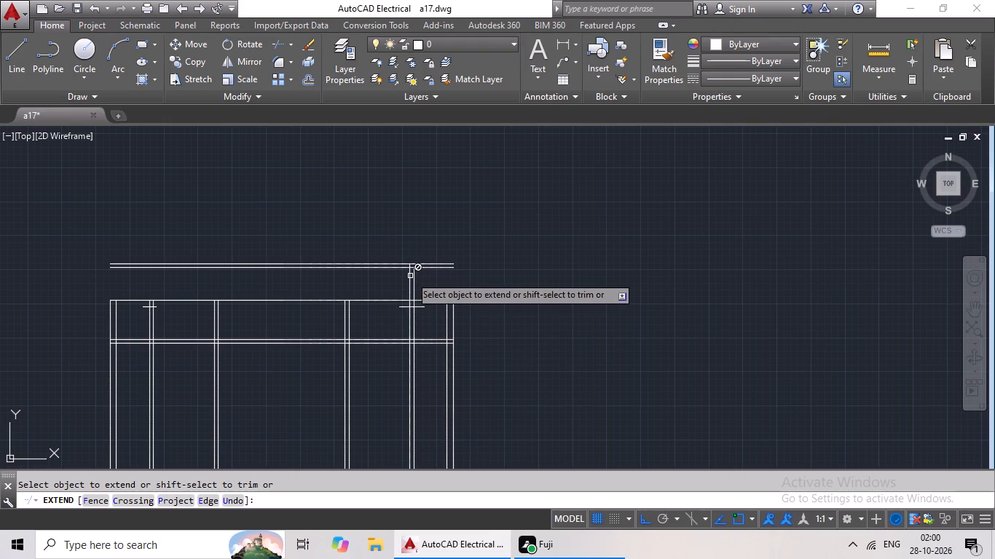
click(412, 275)
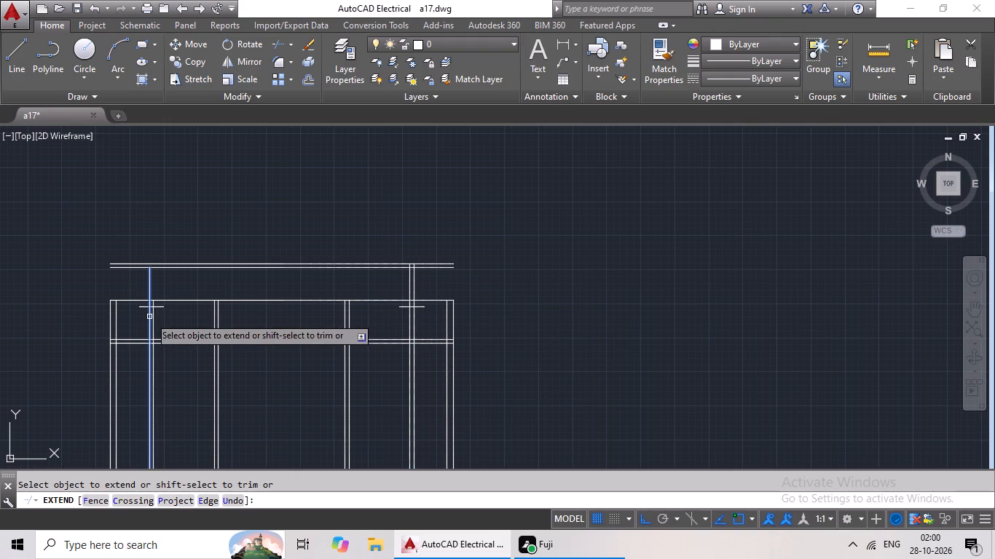
click(149, 317)
click(148, 293)
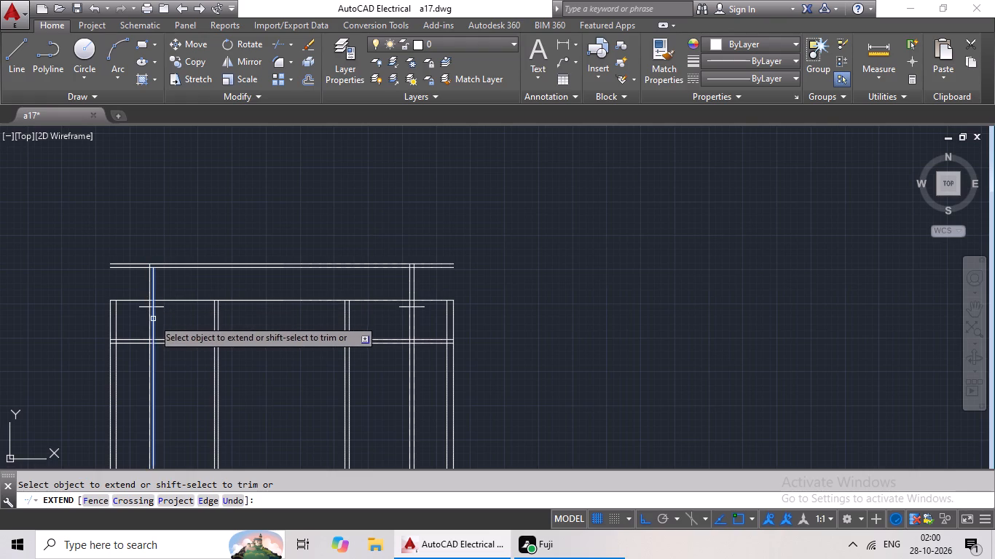
click(154, 320)
click(154, 320)
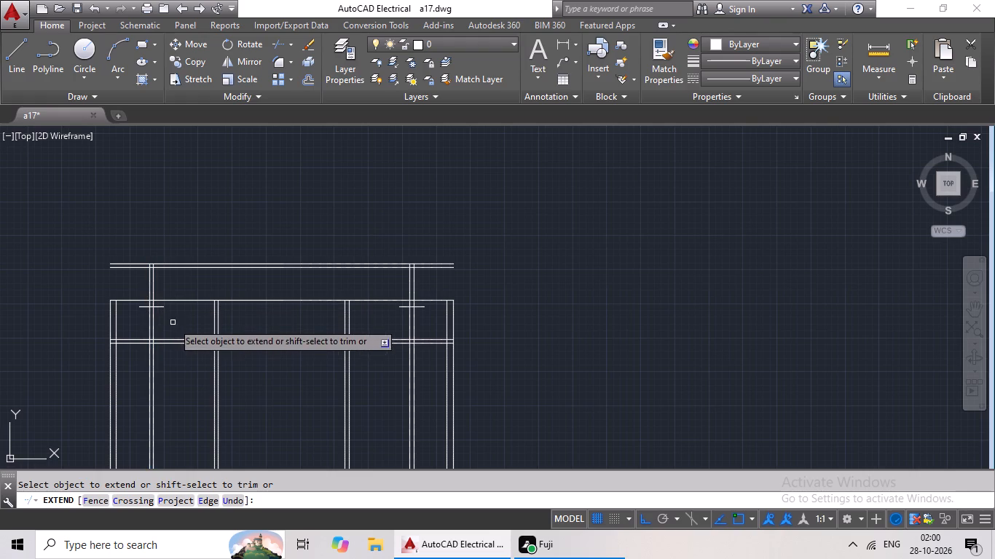
scroll(164, 307, up, 2)
key(Escape)
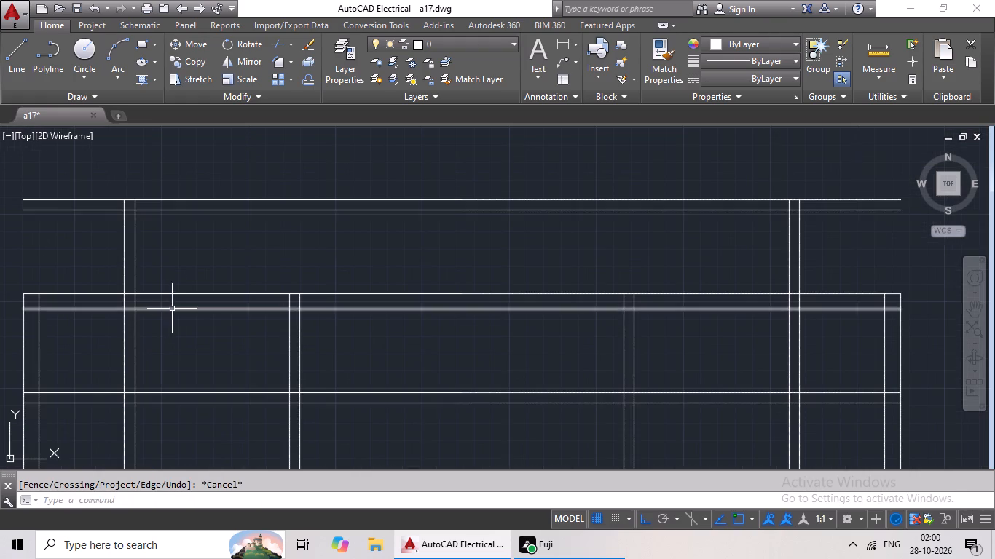
Extend both lines of the first and second partitions up to the topmost horizontal line above the plan.
scroll(189, 349, down, 2)
middle_drag(272, 413, 294, 389)
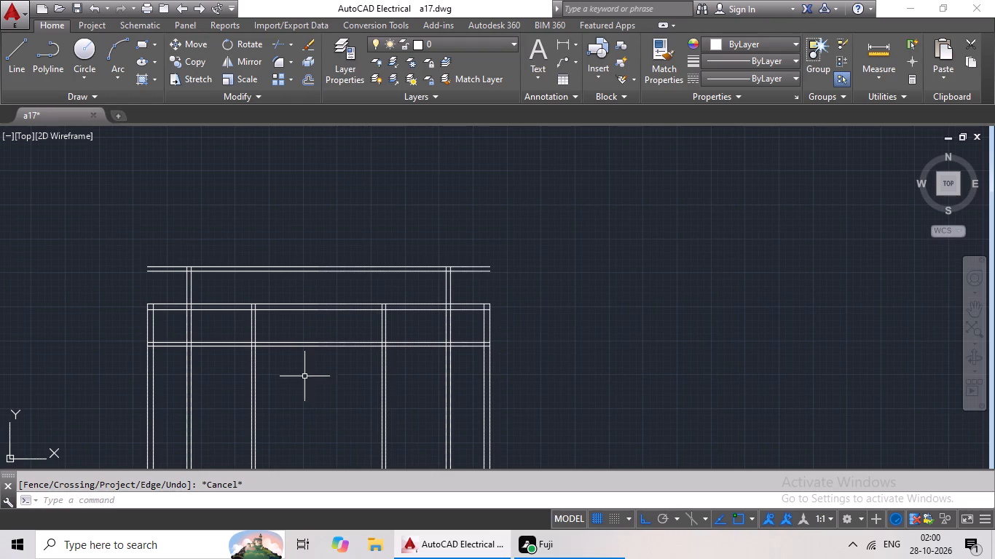
key(Escape)
key(Escape)
key(Escape)
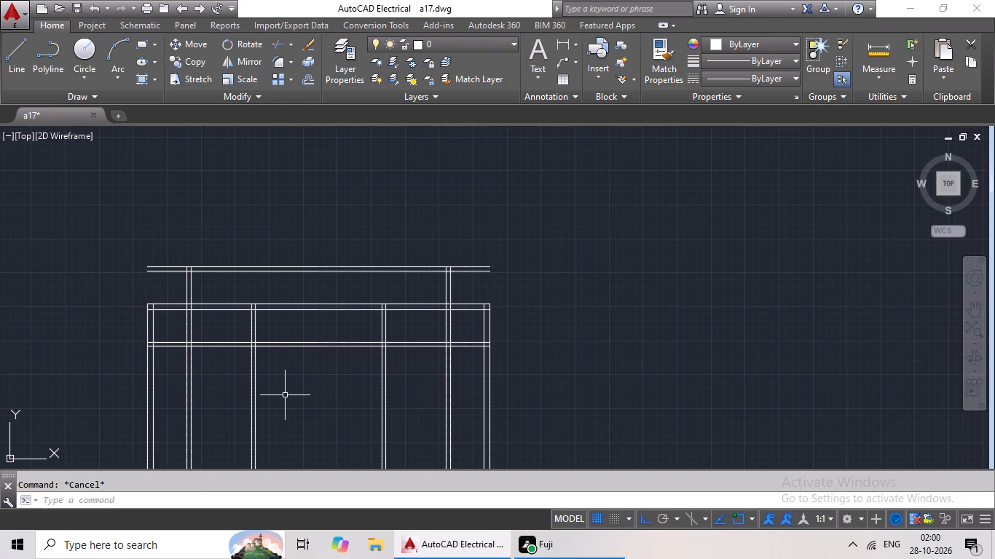
key(e)
key(x)
key(space)
key(space)
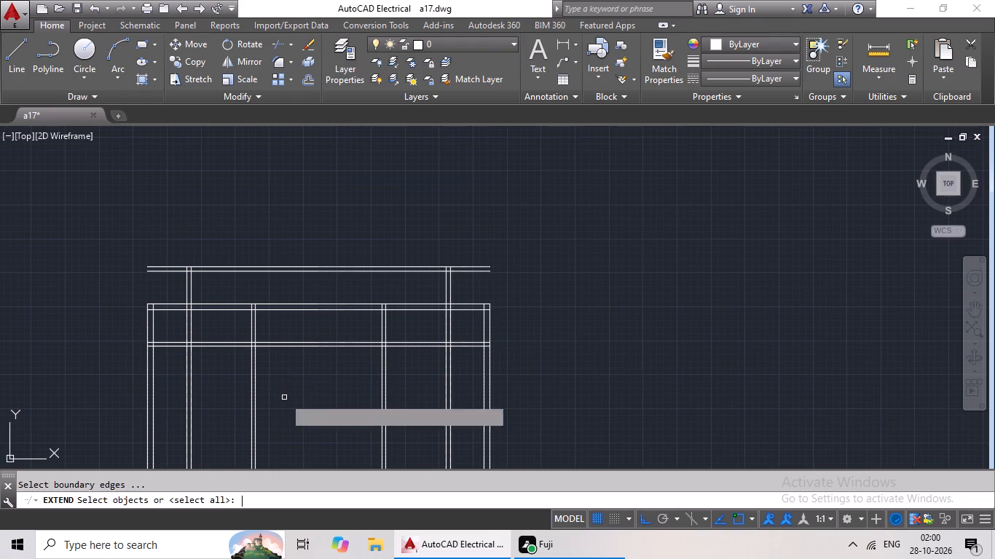
click(253, 313)
click(253, 284)
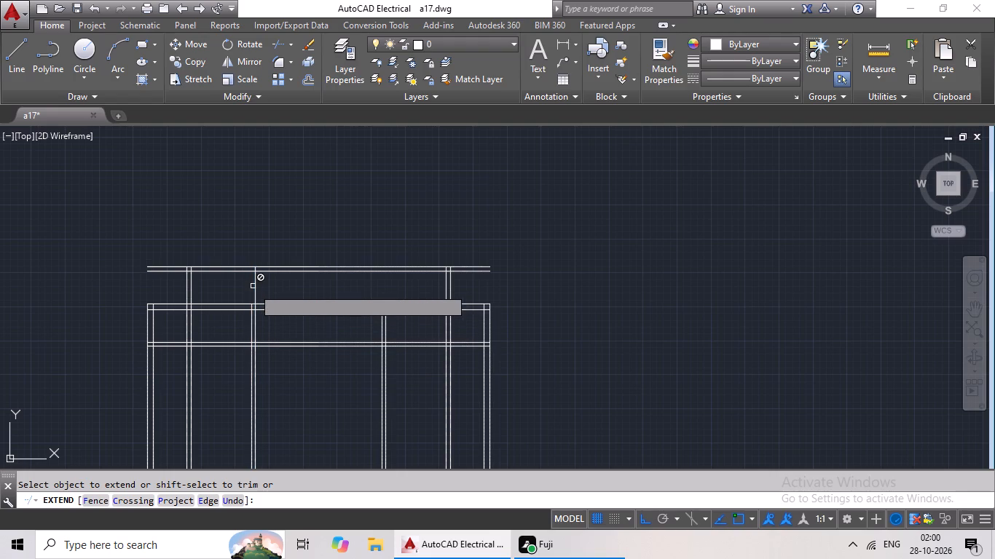
click(251, 324)
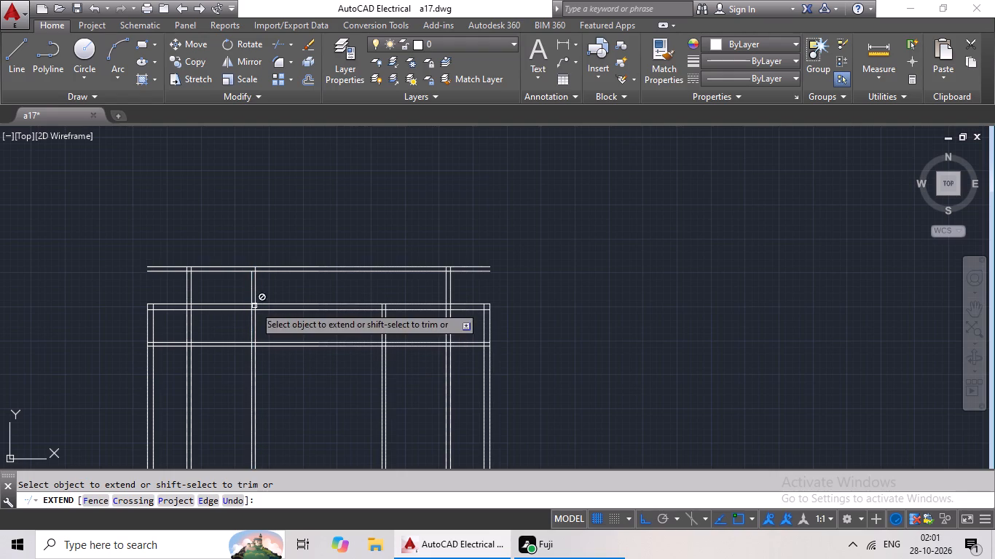
click(249, 285)
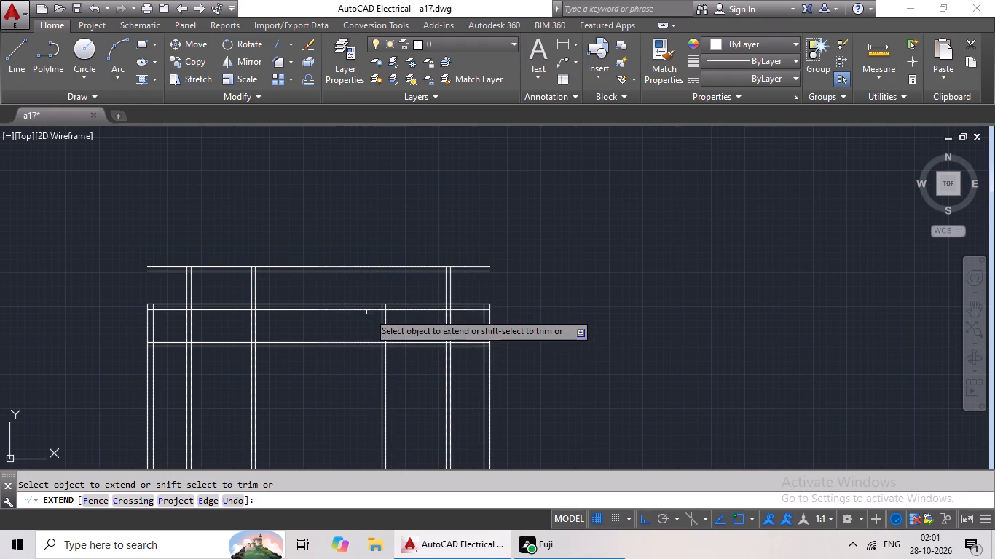
click(382, 314)
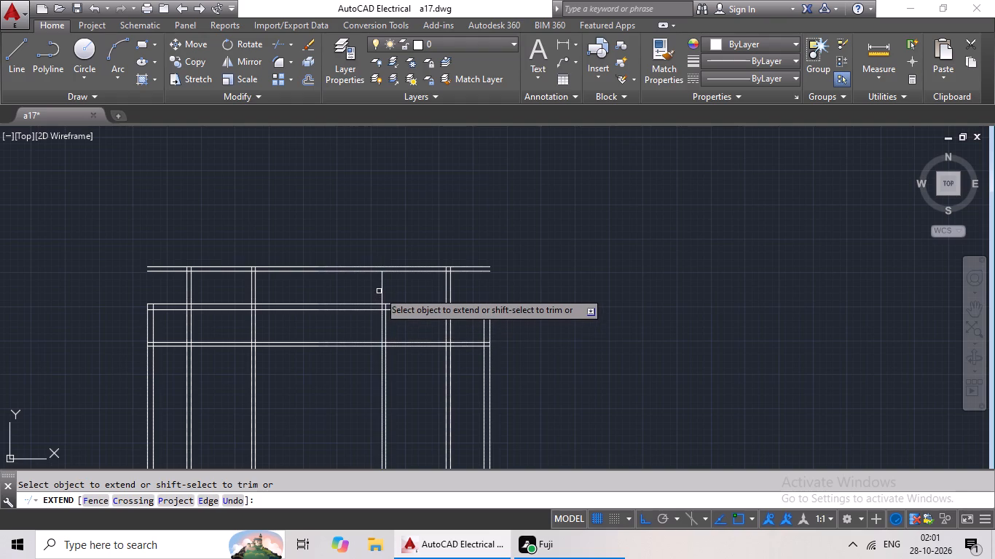
click(382, 288)
click(383, 311)
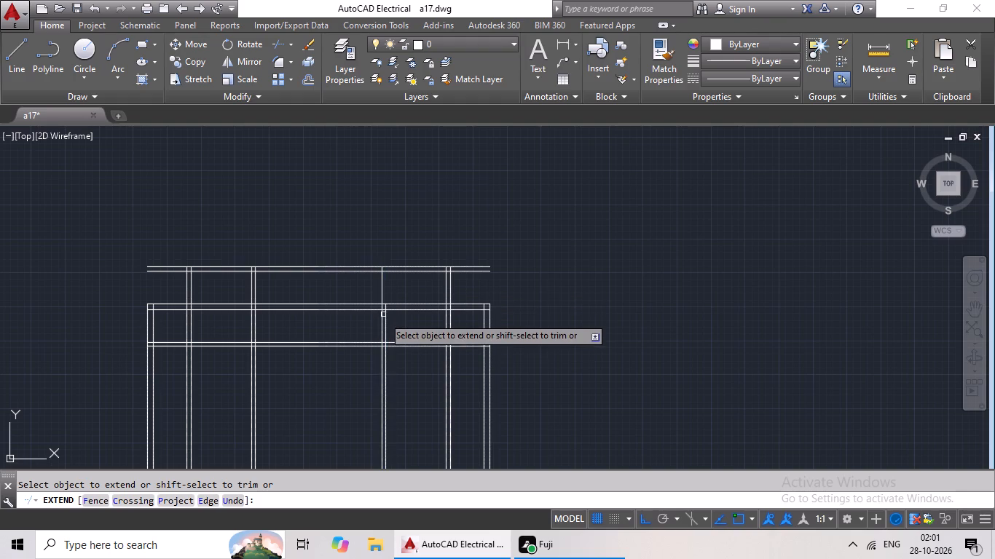
click(386, 322)
click(385, 300)
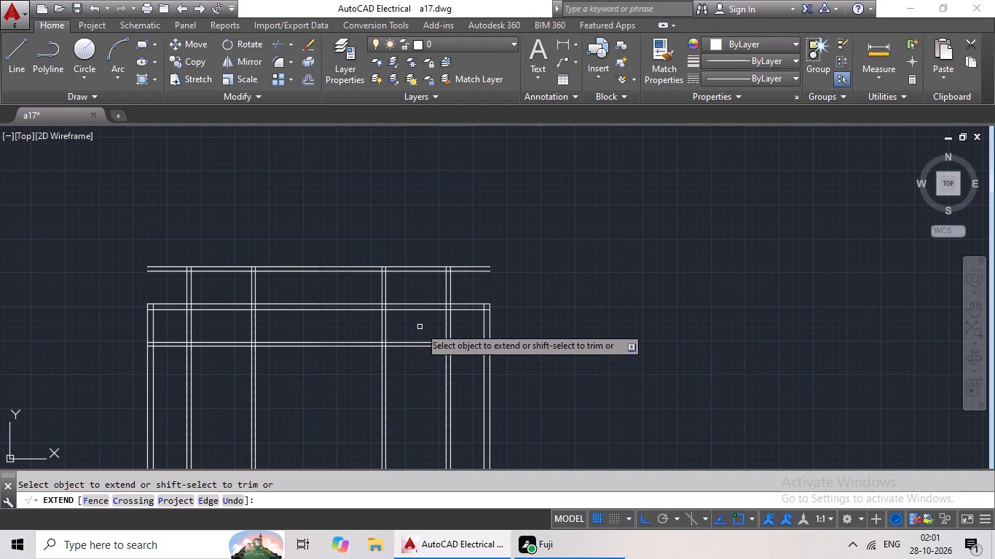
key(Escape)
key(Escape)
key(Escape)
key(Escape)
Trim away the top wall's two lines between the second partition and the new partition to its right.
key(t)
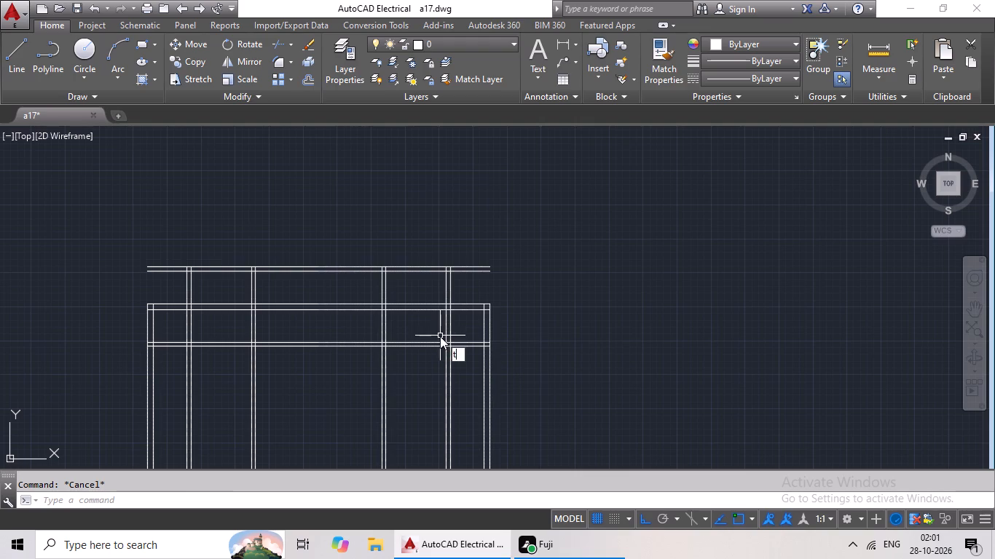
key(r)
key(space)
key(space)
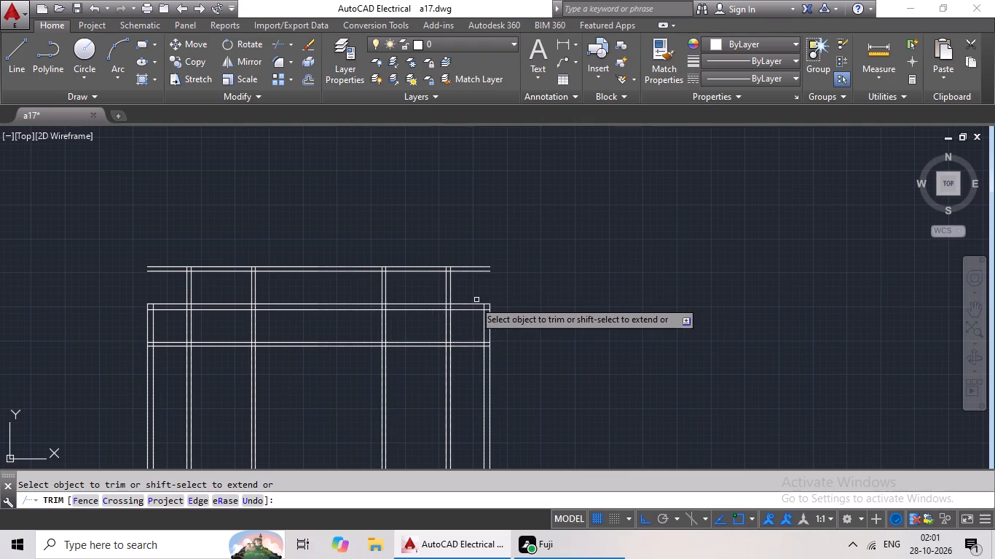
scroll(433, 298, up, 2)
drag(434, 287, 385, 376)
click(385, 376)
scroll(406, 334, down, 2)
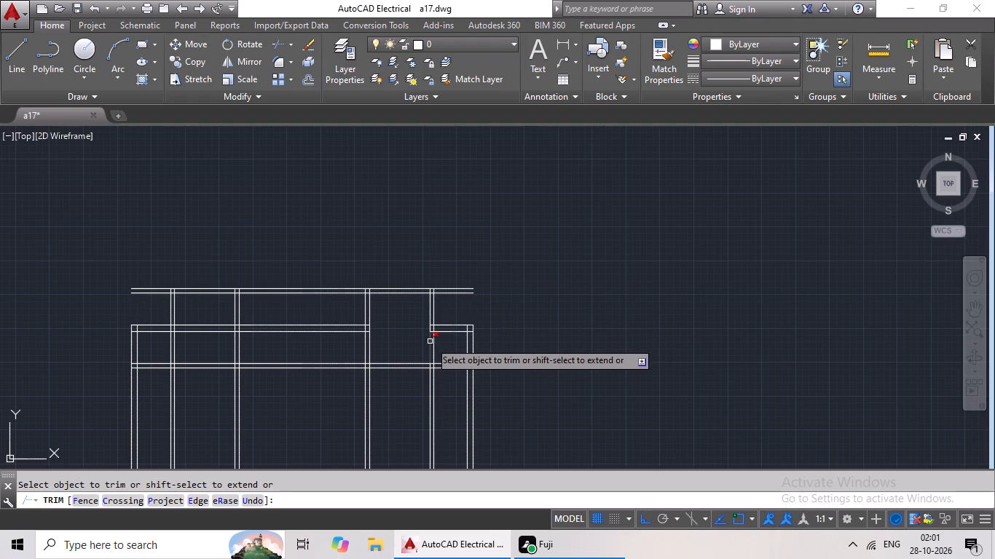
scroll(430, 346, up, 1)
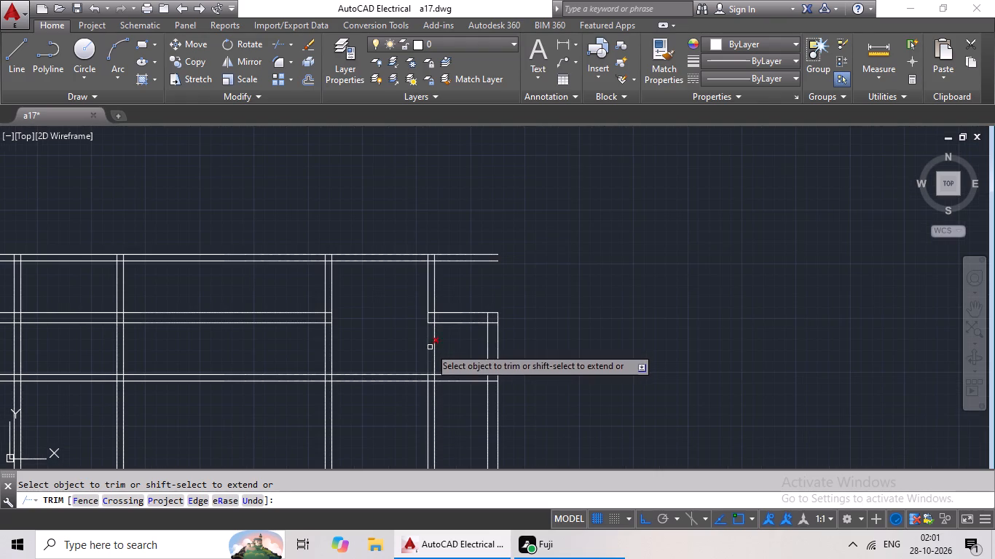
scroll(430, 347, down, 2)
key(Escape)
key(Escape)
key(Escape)
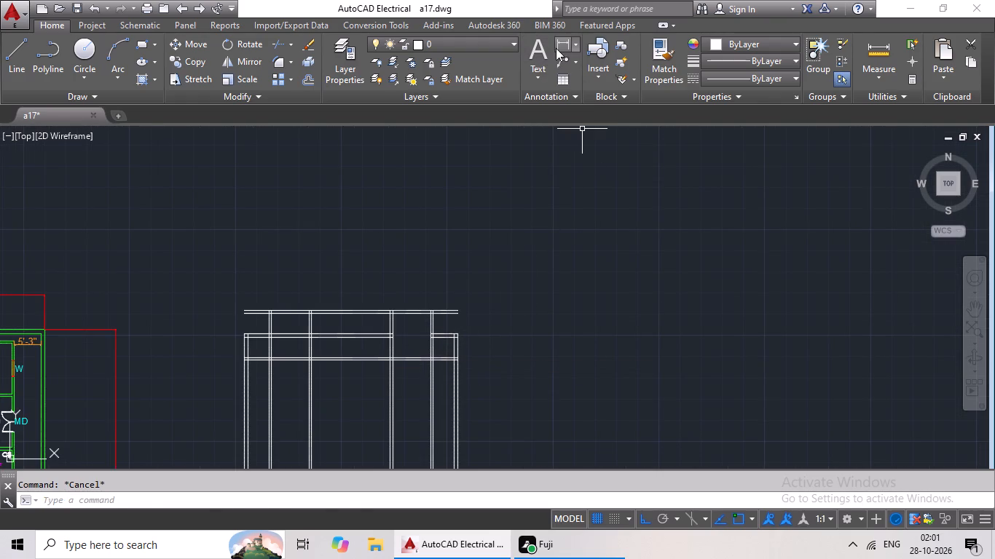
Measure the vertical gap between the lower of the two topmost lines and the top wall's outer line using a linear dimension.
click(559, 44)
scroll(345, 336, up, 3)
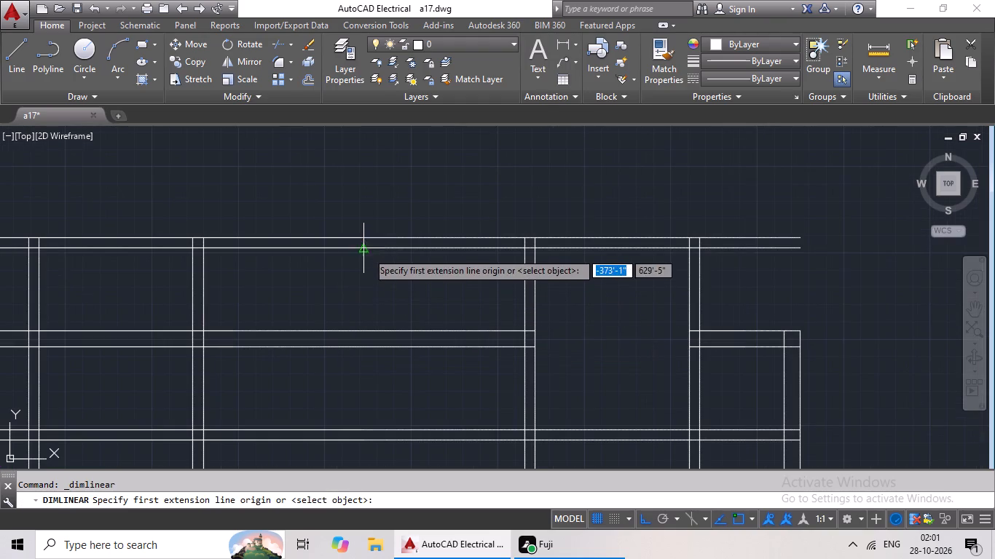
click(369, 248)
click(364, 332)
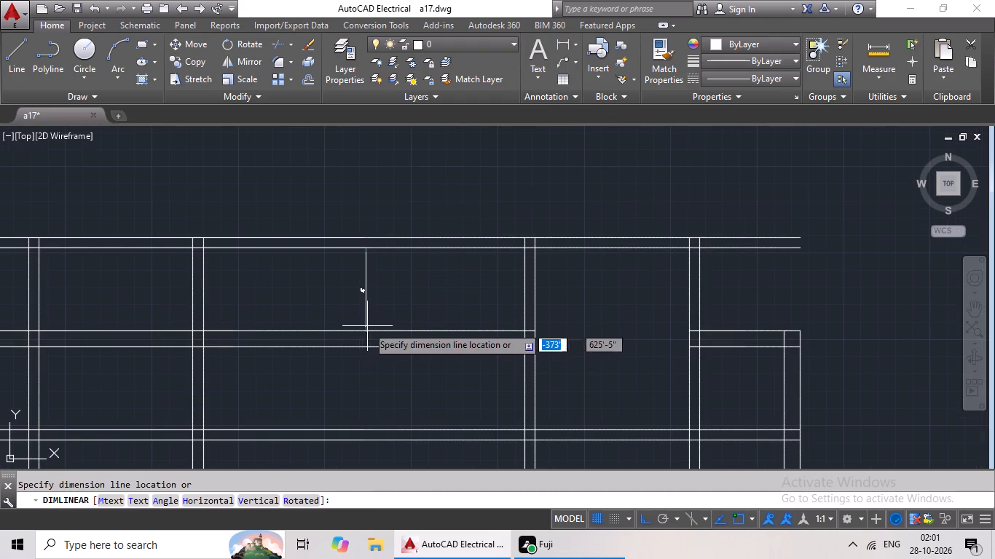
scroll(343, 328, up, 2)
scroll(343, 328, down, 4)
key(Escape)
key(Escape)
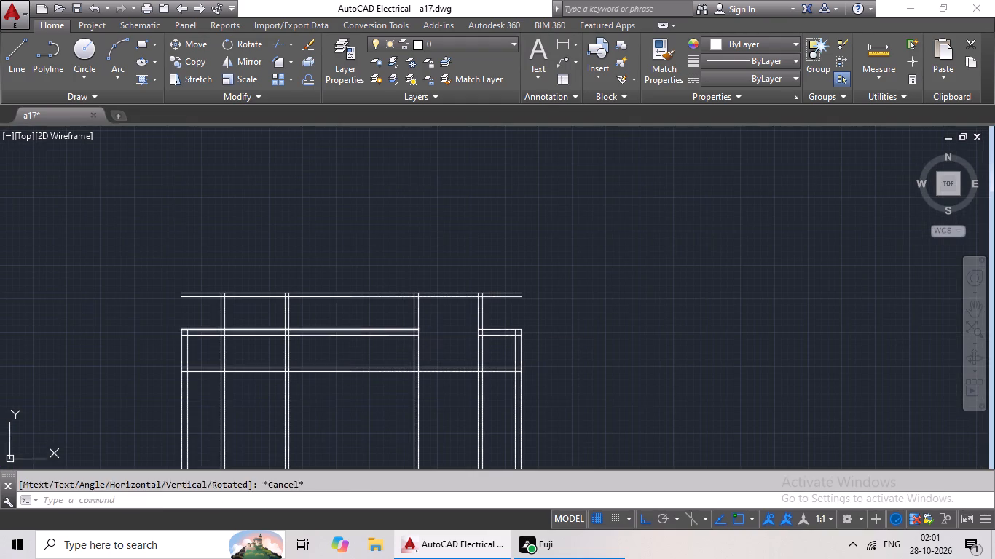
Erase the entire new building plan, including its outer walls, partitions and the topmost lines.
scroll(465, 322, down, 1)
drag(547, 271, 319, 271)
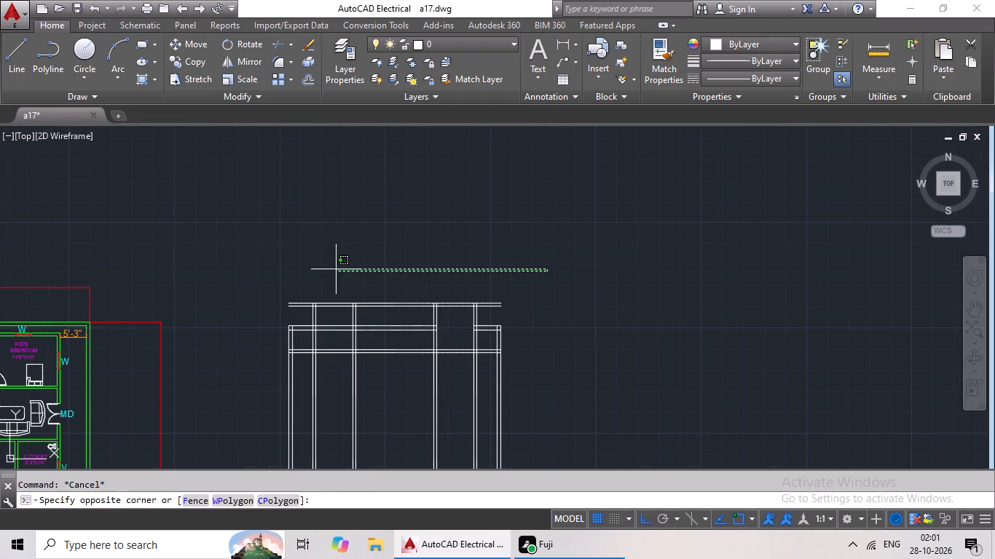
drag(319, 271, 466, 414)
middle_drag(497, 409, 508, 221)
drag(683, 267, 449, 481)
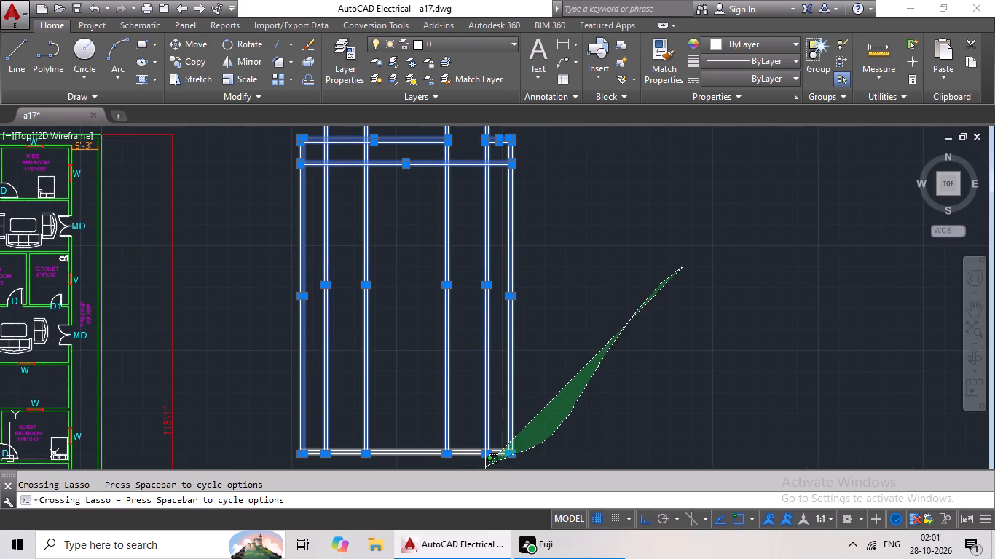
drag(449, 481, 276, 440)
key(Delete)
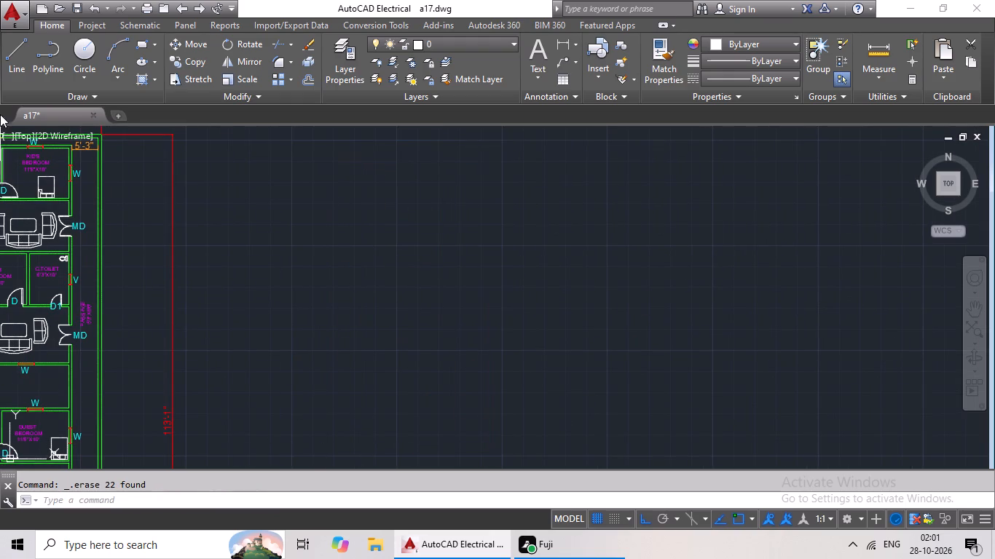
Draw a 42' horizontal top edge for a new plan, beside the existing floor plan and level with its top wall.
click(27, 72)
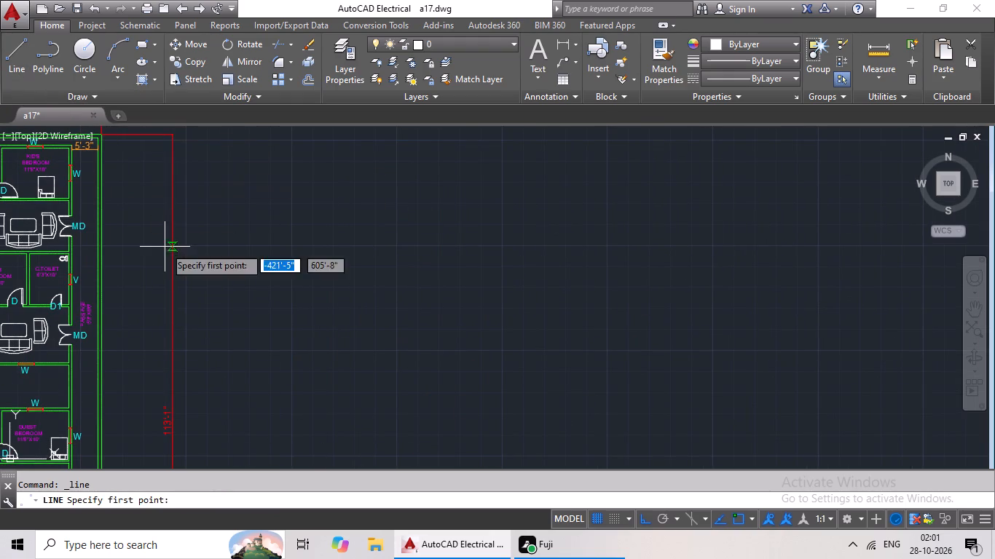
scroll(197, 230, down, 1)
middle_drag(246, 215, 259, 279)
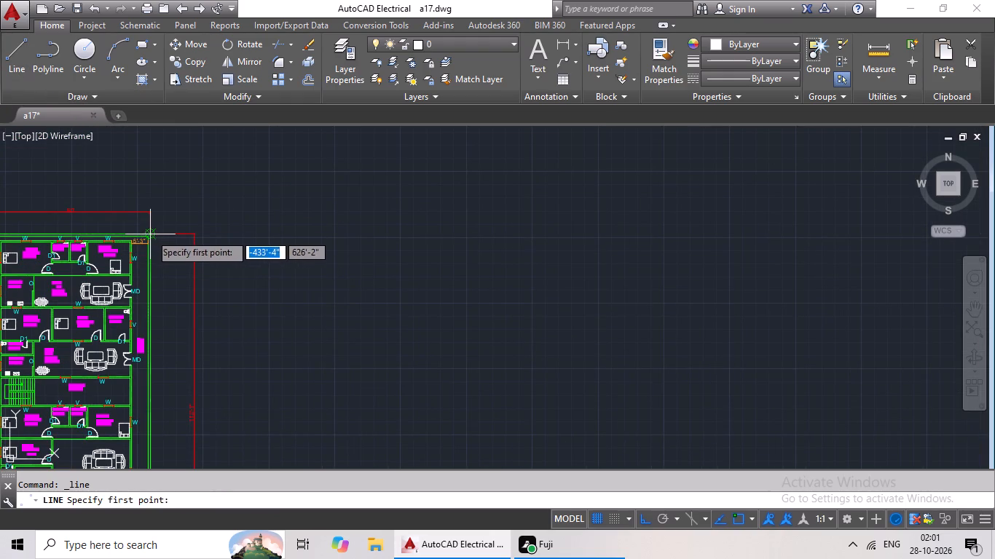
click(288, 235)
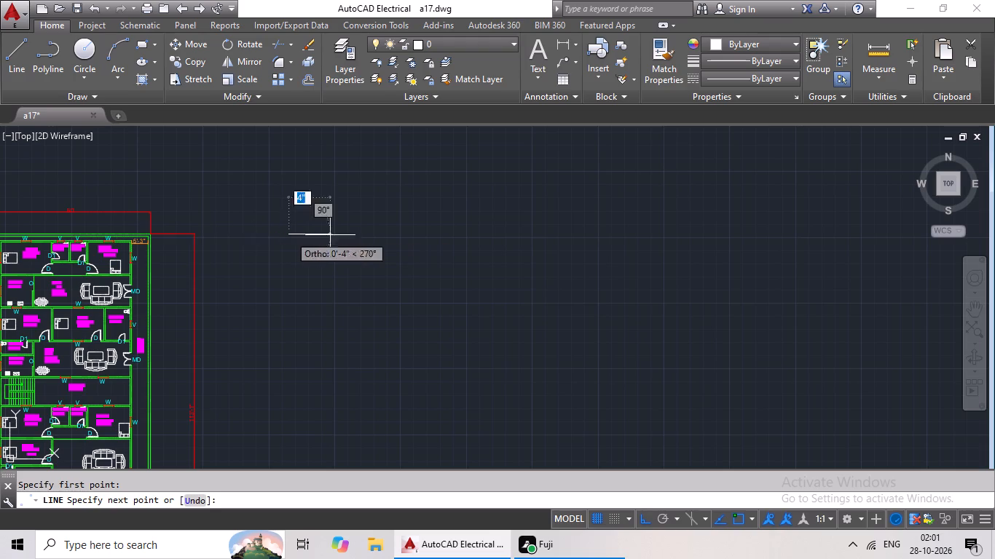
middle_drag(609, 247, 653, 246)
scroll(656, 246, down, 1)
middle_drag(699, 272, 477, 253)
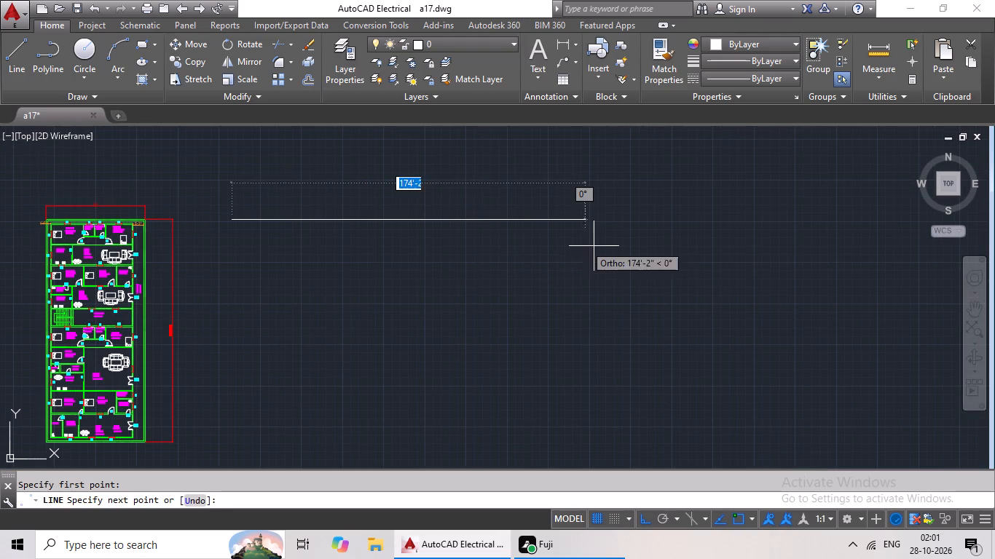
text(423)
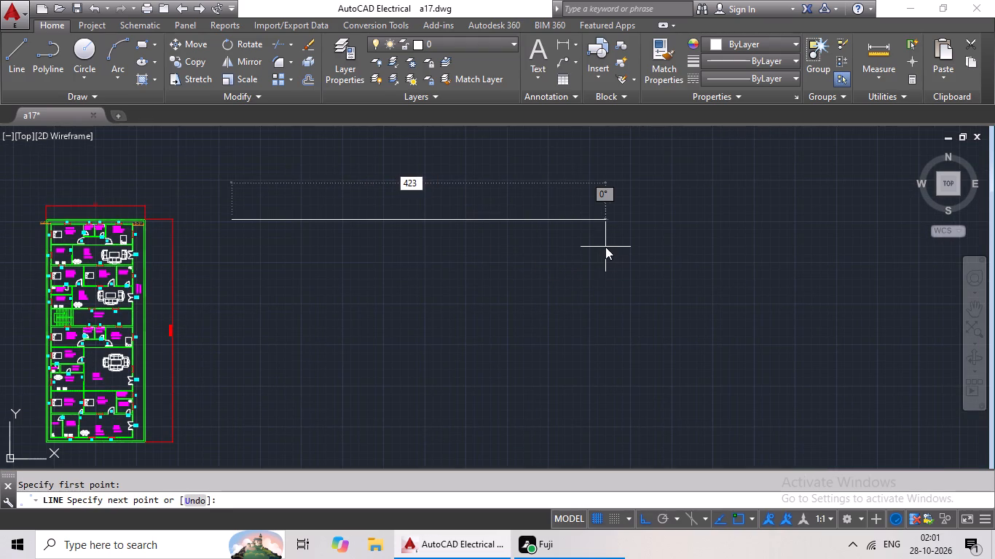
key(BackSpace)
key(apostrophe)
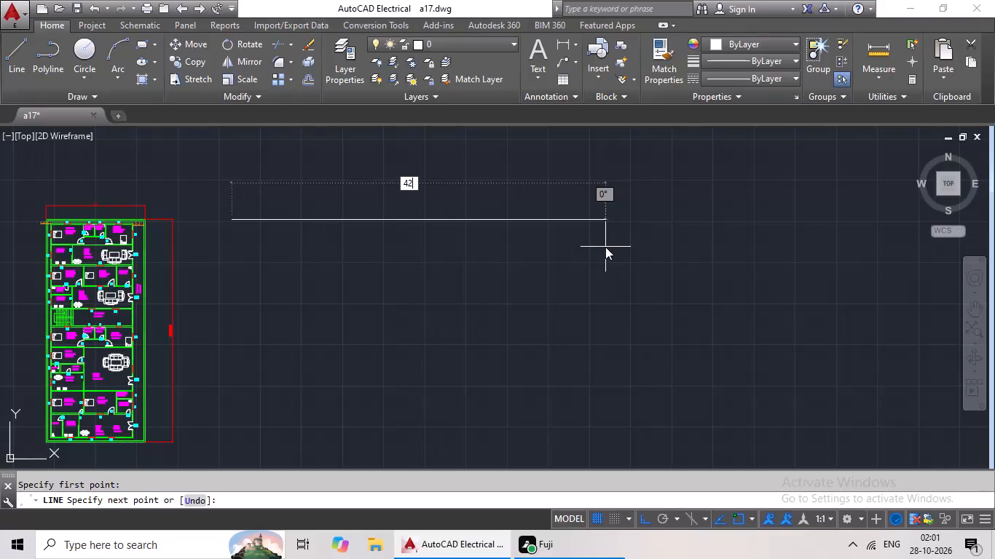
key(Return)
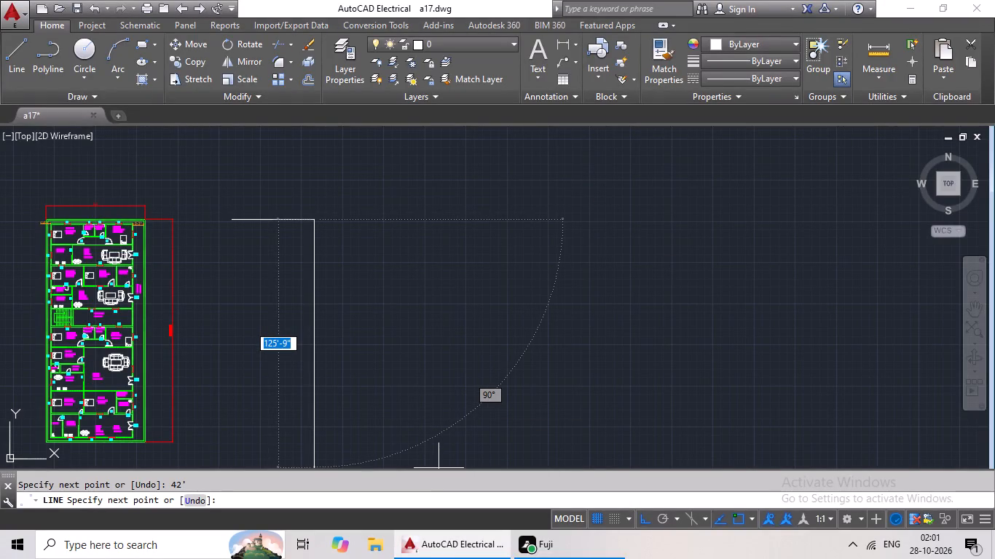
Complete the rectangular outline with a 62'6" right side, a 42' bottom edge and a left side closing at the start point.
text(62'6)
key(shift+quotedbl)
key(Return)
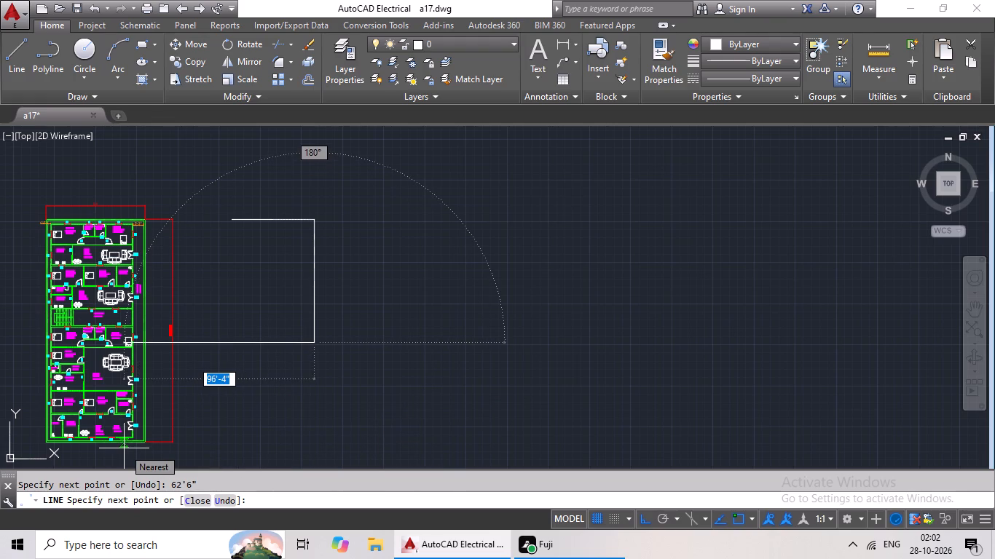
text(42)
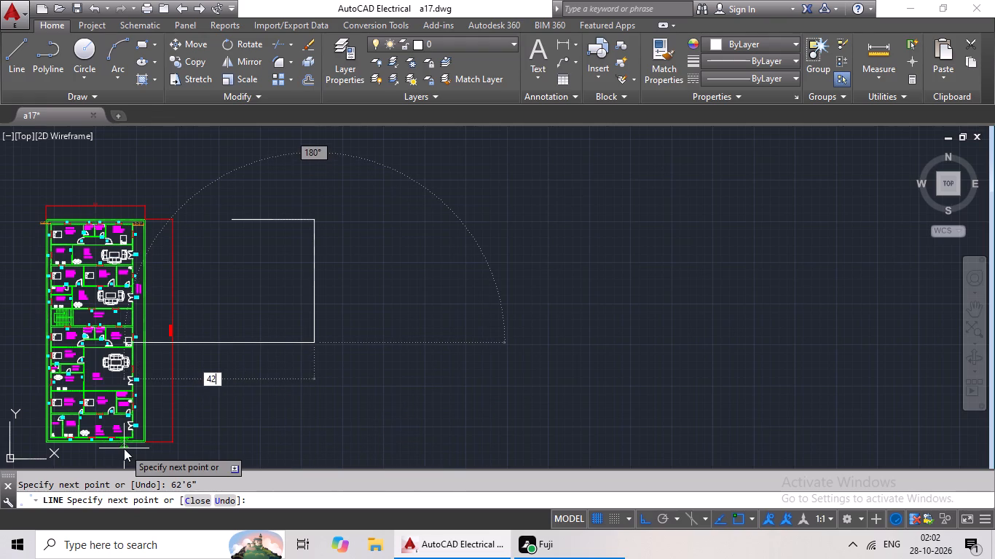
key(apostrophe)
key(Return)
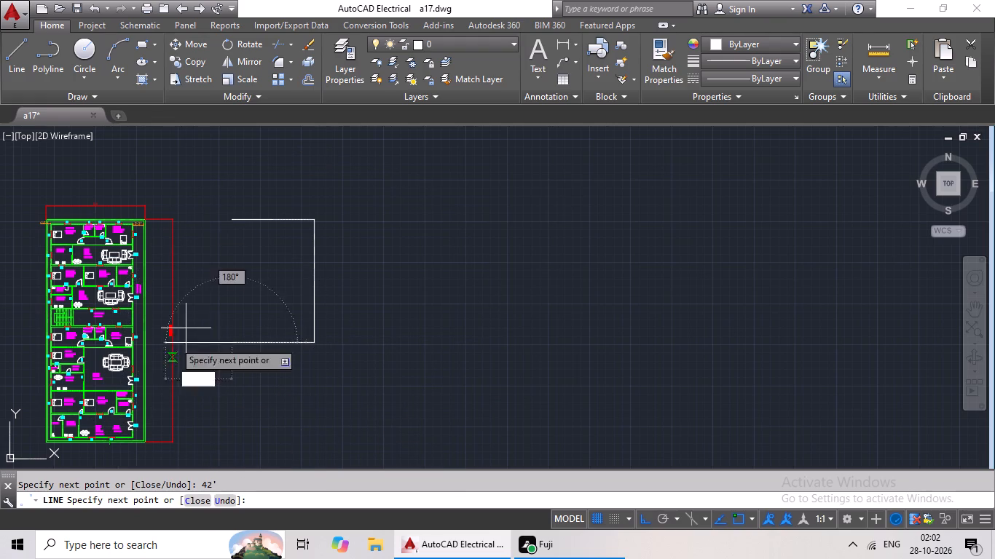
click(227, 218)
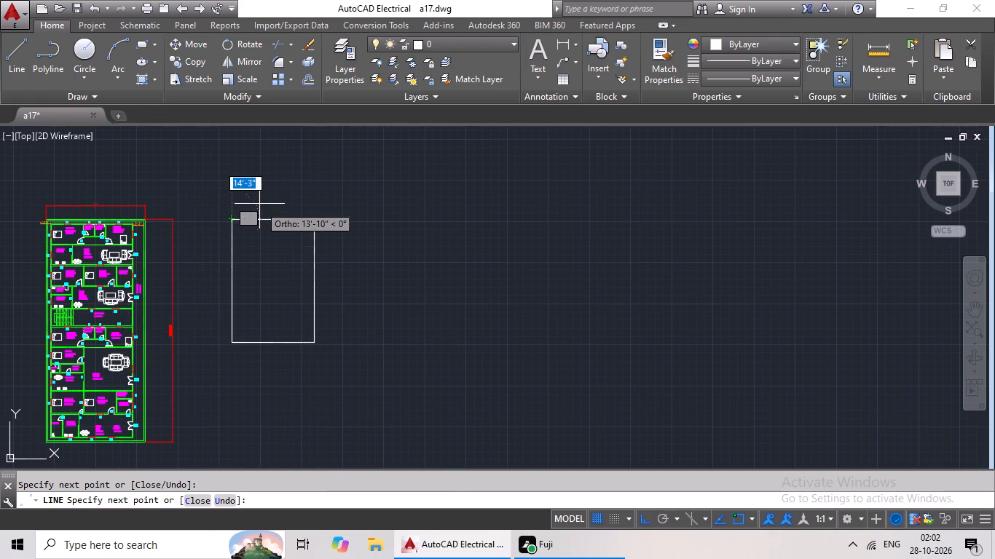
middle_drag(268, 202, 263, 239)
key(Escape)
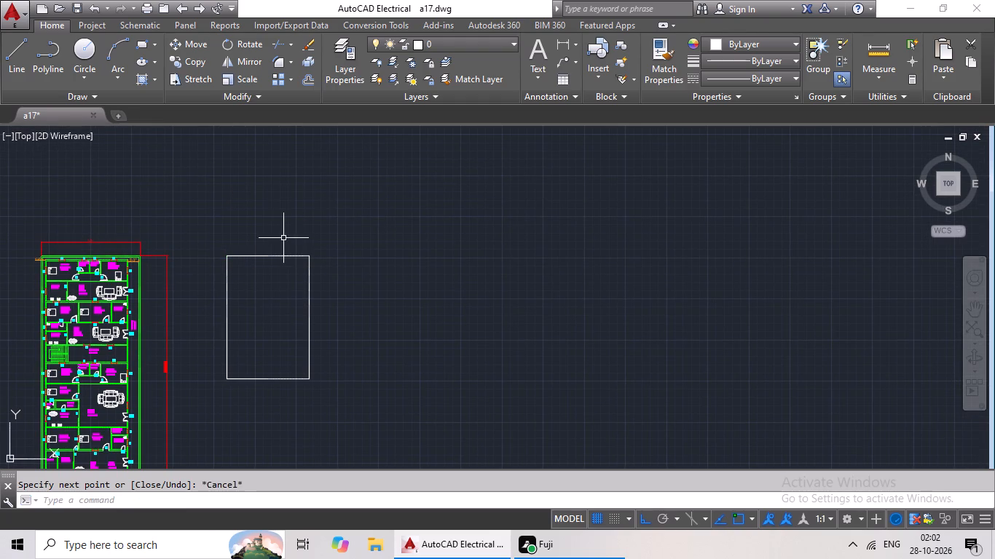
key(Escape)
Offset all four sides of the outline 9" inward to form the outer walls.
key(o)
key(Return)
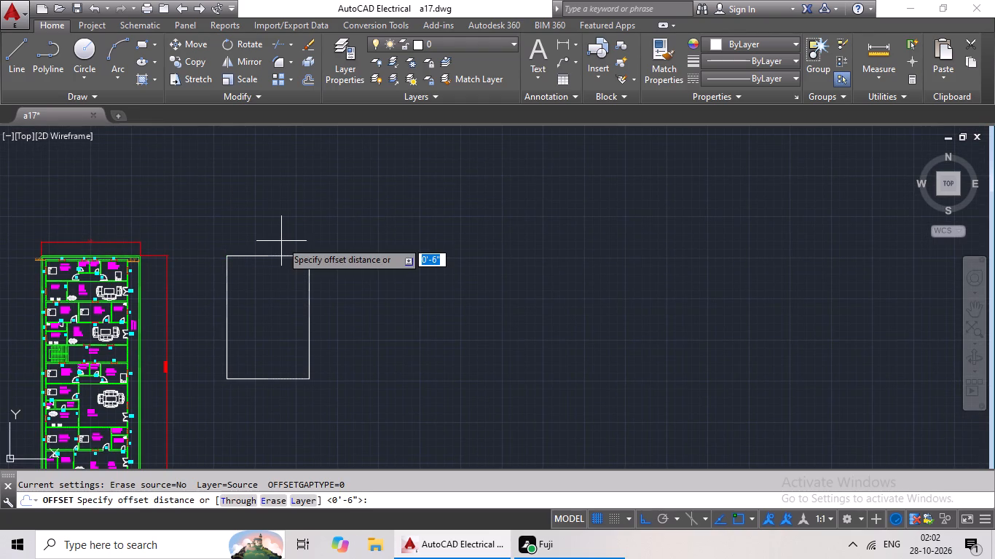
key(9)
key(shift+quotedbl)
key(Return)
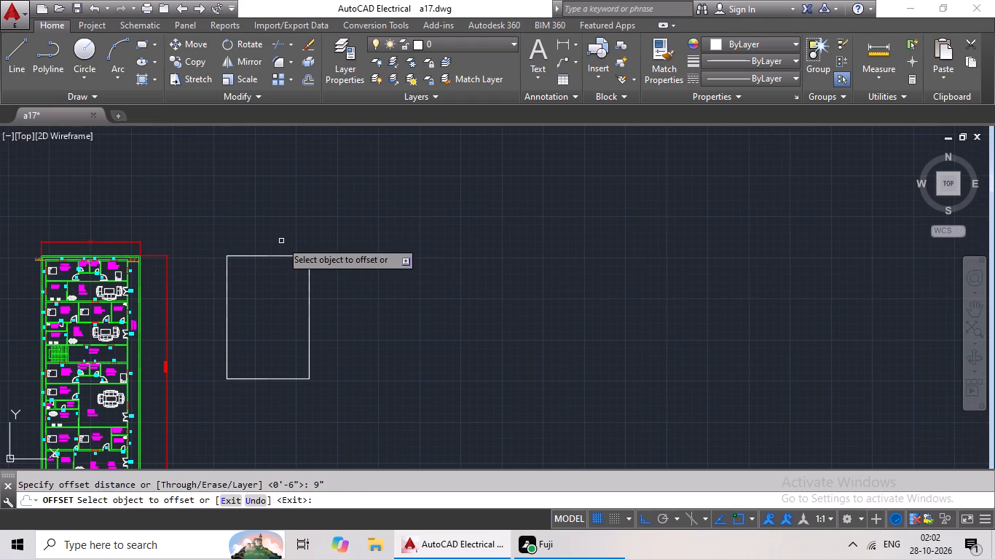
drag(226, 279, 242, 282)
click(351, 285)
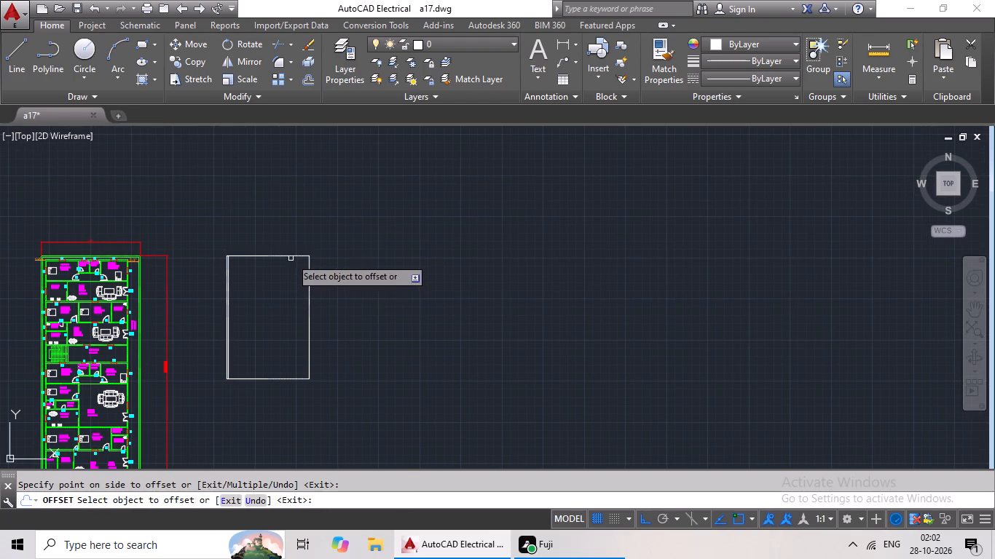
click(291, 255)
click(291, 288)
drag(310, 305, 299, 310)
click(259, 319)
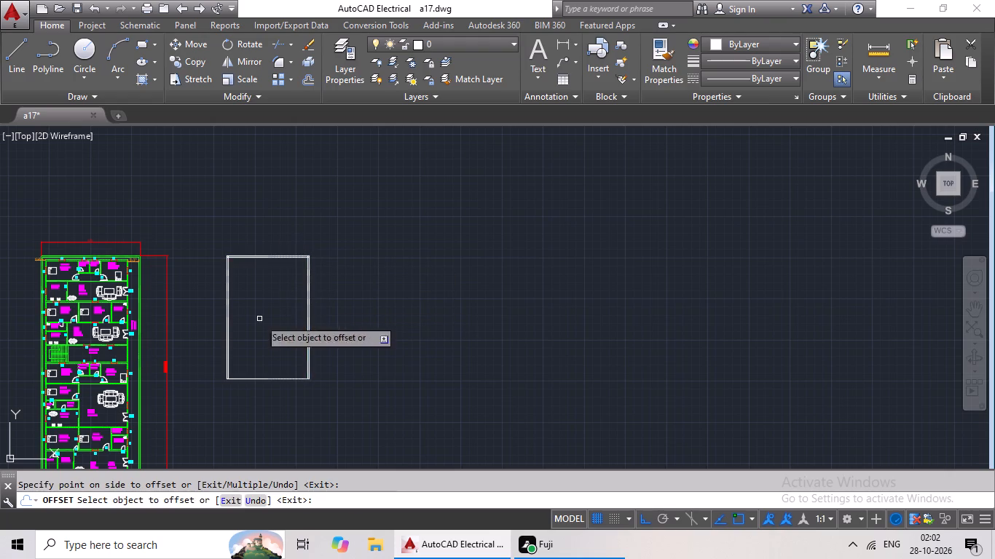
click(256, 379)
click(270, 333)
scroll(251, 312, up, 2)
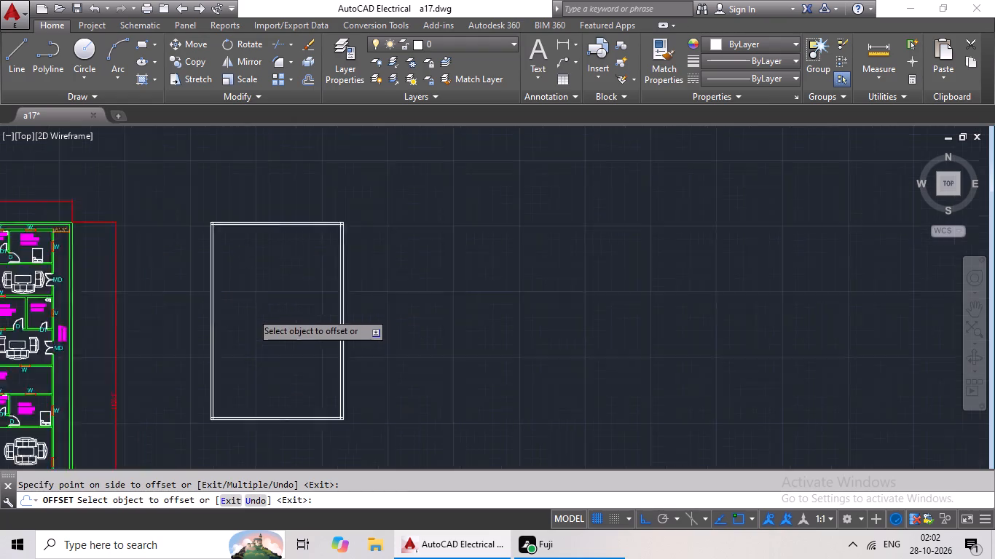
middle_drag(256, 322, 281, 362)
scroll(282, 362, up, 1)
scroll(288, 353, down, 1)
key(Escape)
key(Escape)
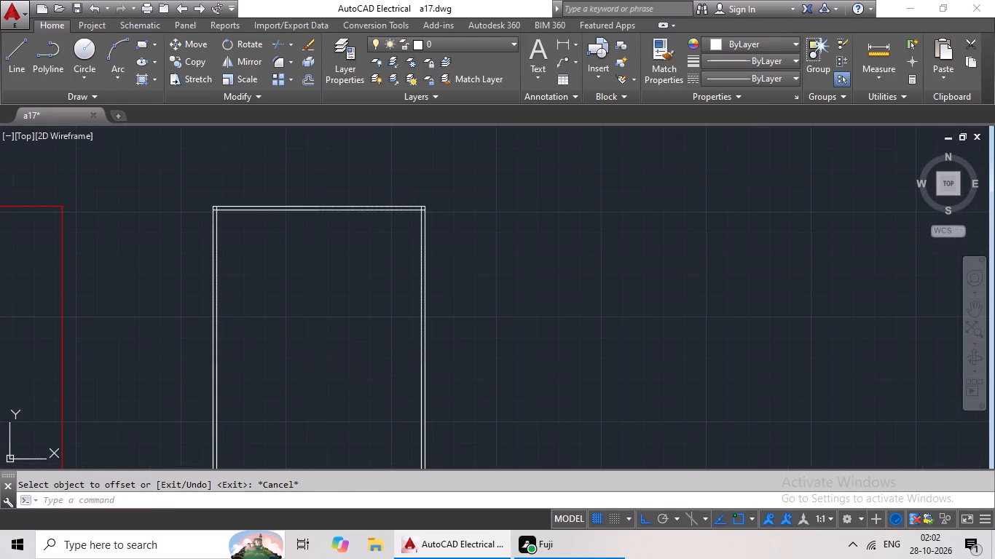
Offset the left wall's inner line 12' into the plan to place the first partition line.
key(o)
key(Return)
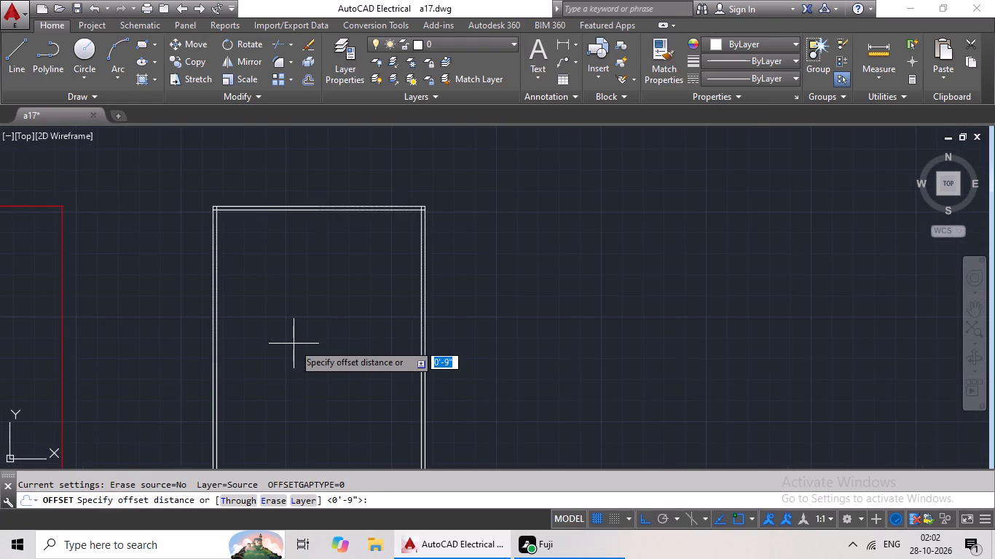
text(12')
key(Return)
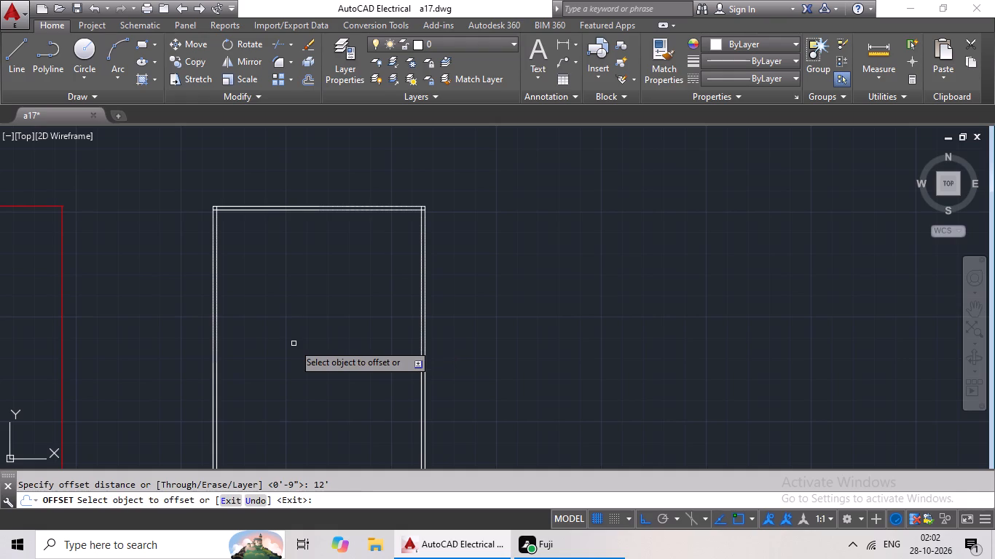
click(216, 306)
click(278, 298)
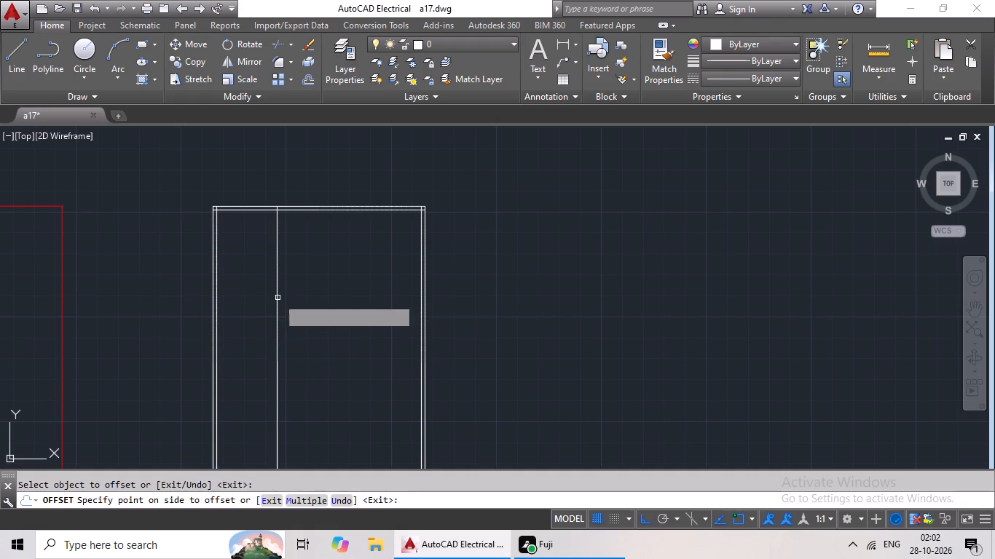
key(Escape)
key(Escape)
Offset the first partition line 6" to the right to give the partition thickness.
key(o)
key(Return)
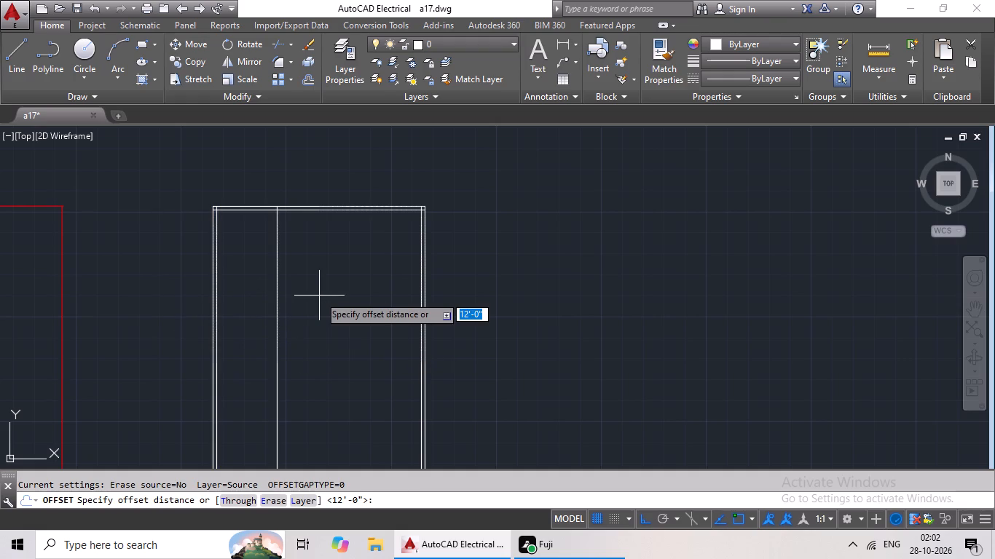
text(6")
key(Return)
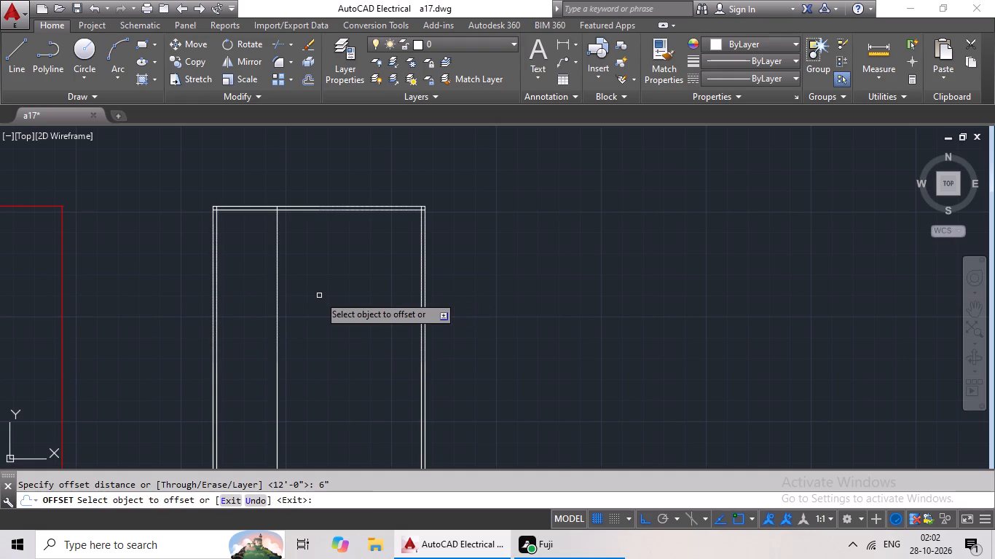
click(276, 357)
click(323, 355)
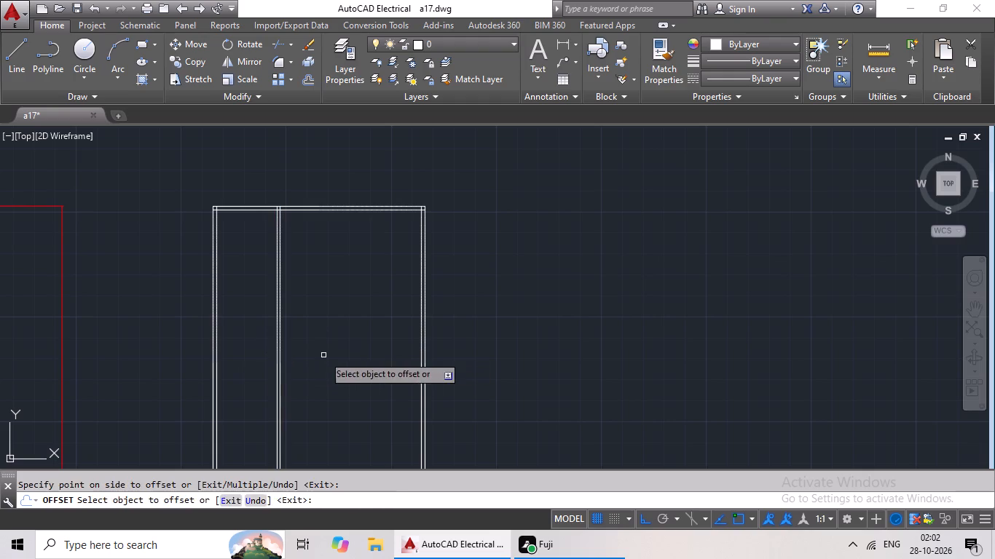
key(Escape)
key(Escape)
Offset the right wall's inner line 12' into the plan to place the second partition line.
key(o)
key(Return)
text(12')
key(Return)
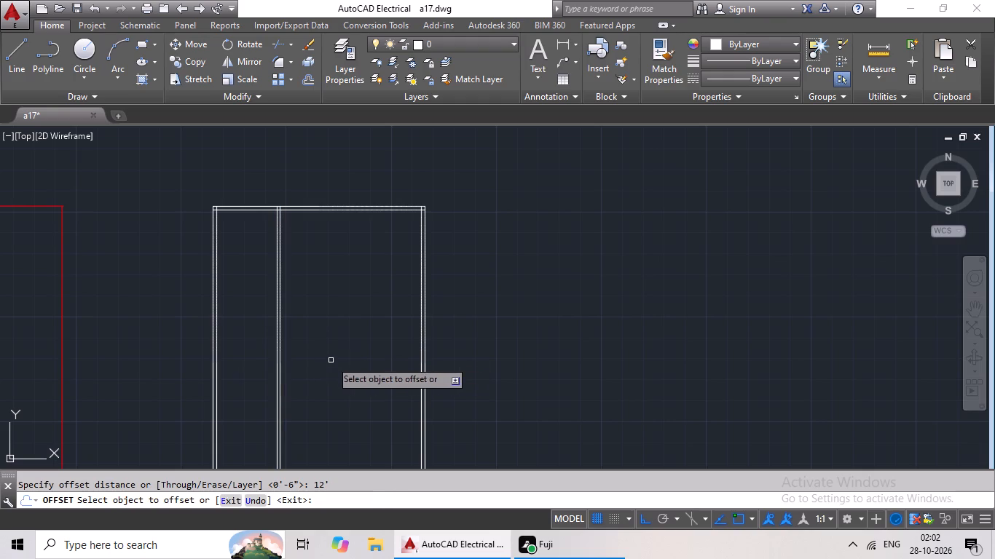
click(420, 330)
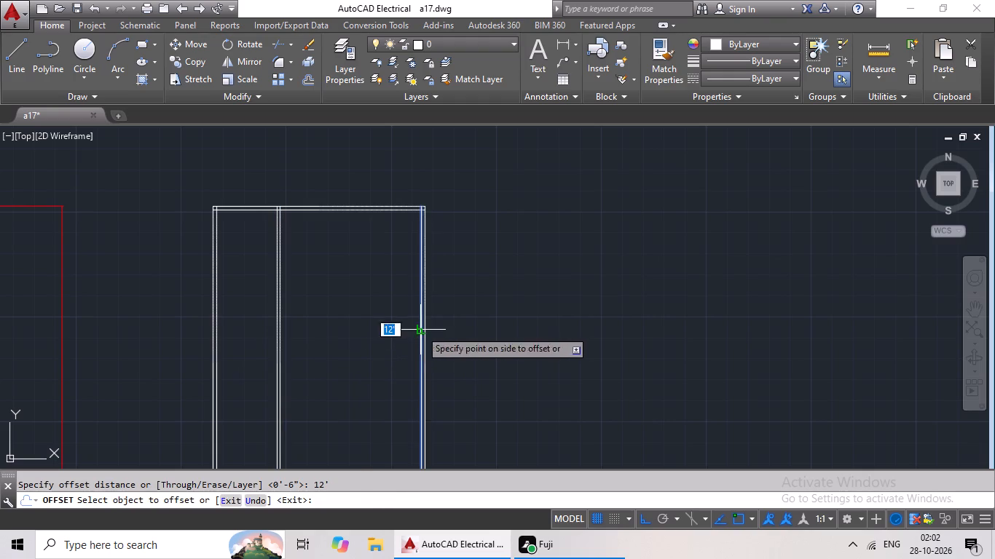
click(340, 344)
key(Escape)
key(Escape)
Offset the second partition line 6" to the left to give the partition thickness.
key(o)
key(Return)
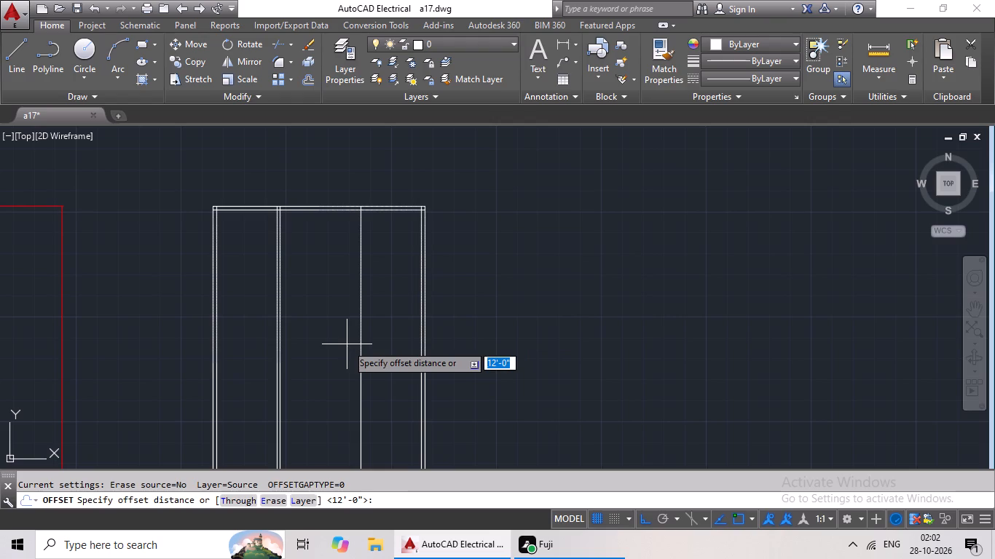
text(6")
key(Return)
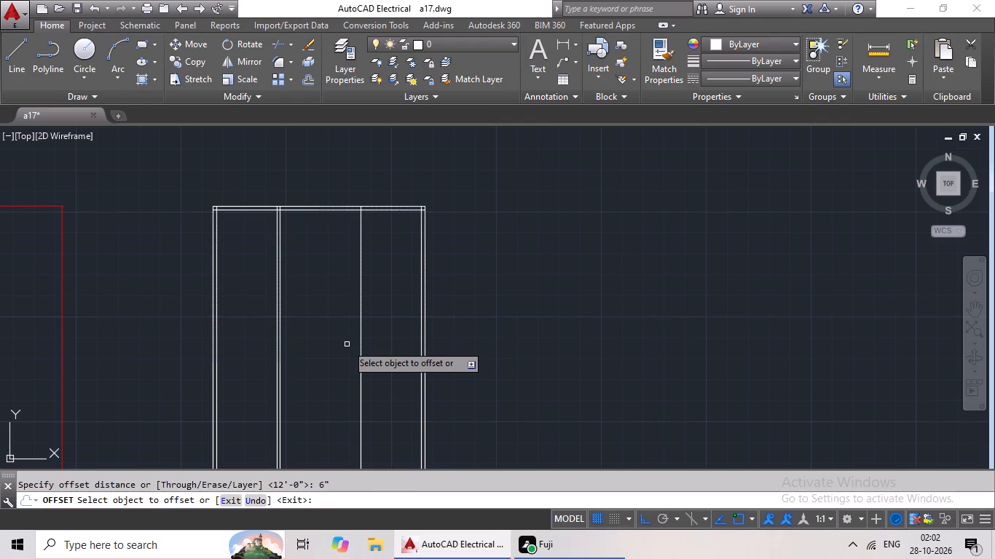
drag(362, 338, 344, 346)
click(320, 355)
key(Escape)
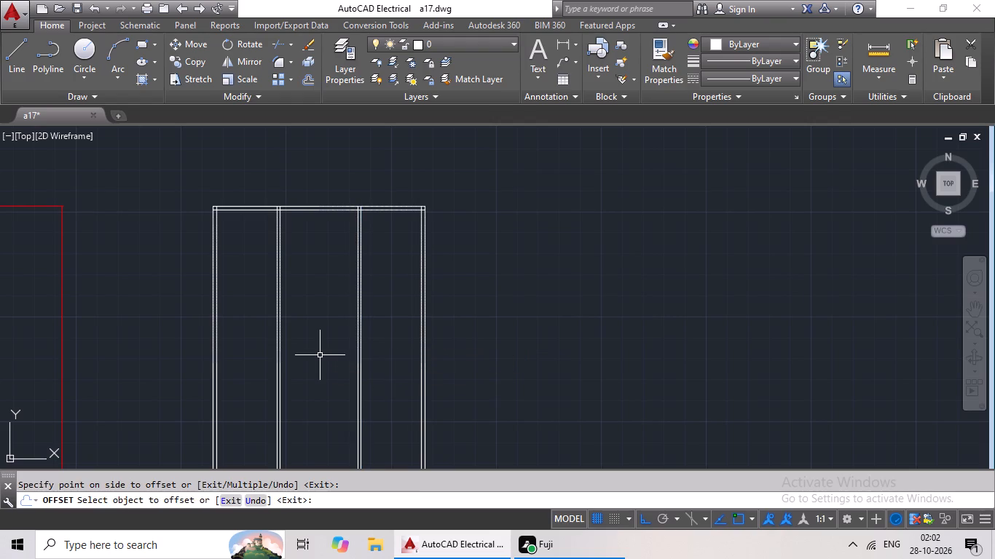
Offset the top wall's outer line 2' outward above the plan and its inner line 2' down into the plan.
key(Escape)
key(Escape)
key(Escape)
key(Escape)
key(o)
key(Return)
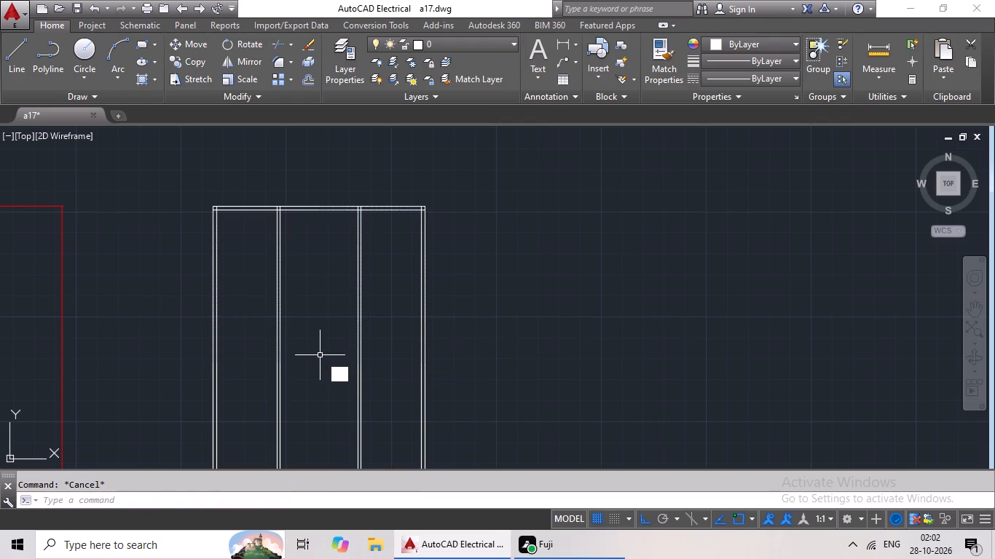
text(2')
key(Return)
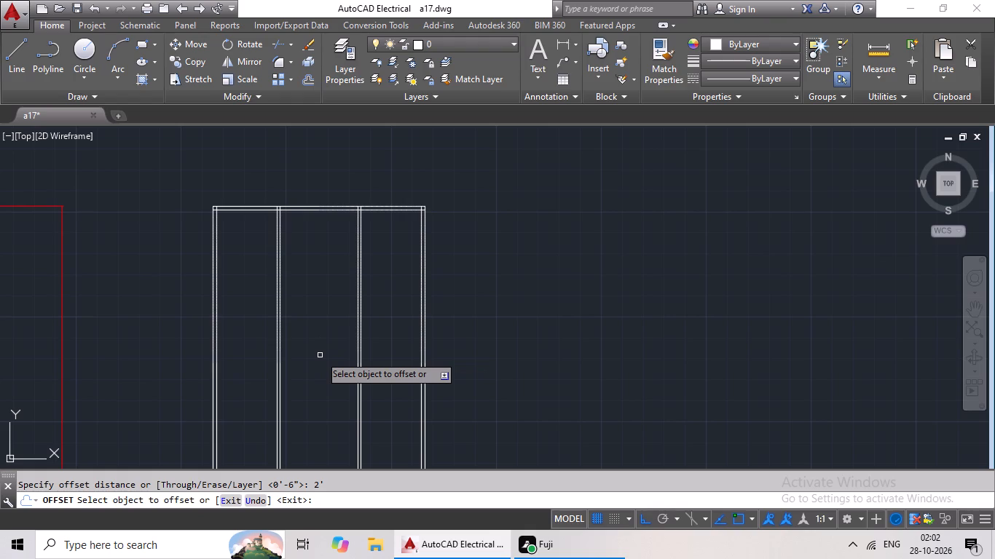
click(404, 207)
click(412, 173)
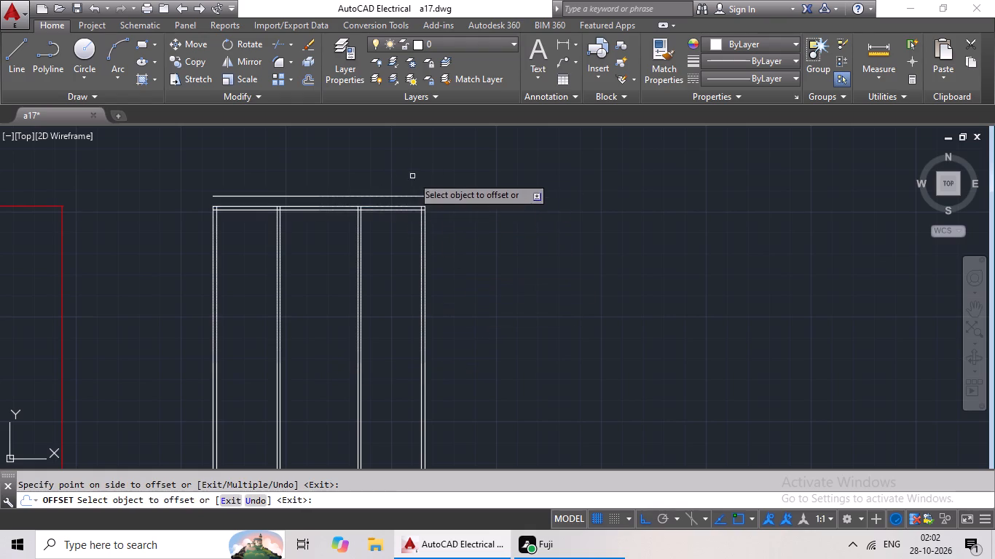
drag(391, 210, 391, 218)
click(388, 247)
key(Escape)
key(Escape)
key(Escape)
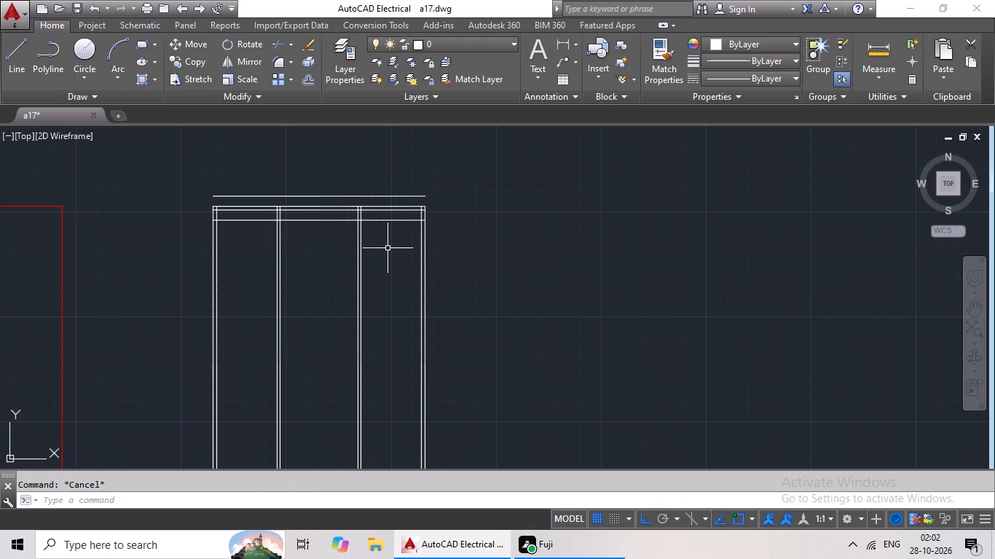
key(Escape)
key(Escape)
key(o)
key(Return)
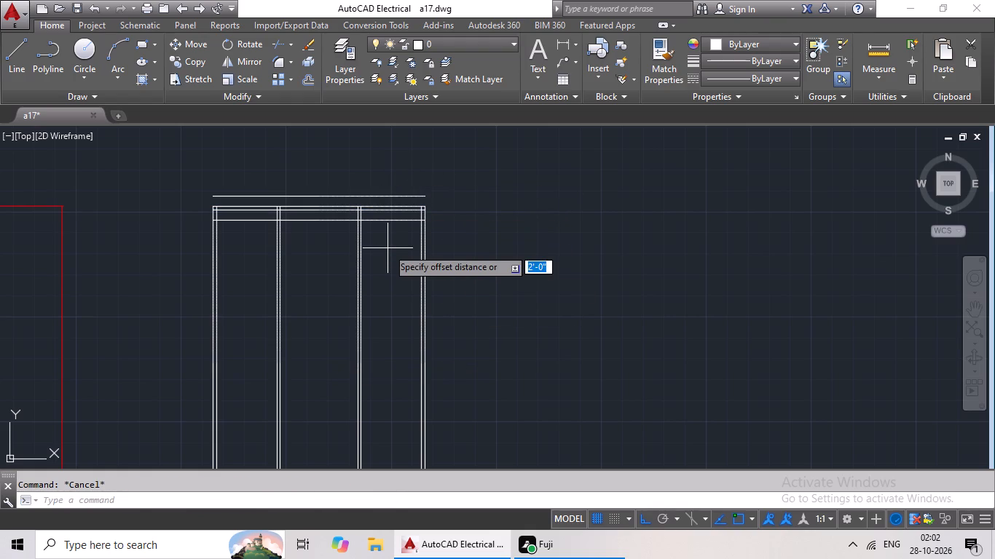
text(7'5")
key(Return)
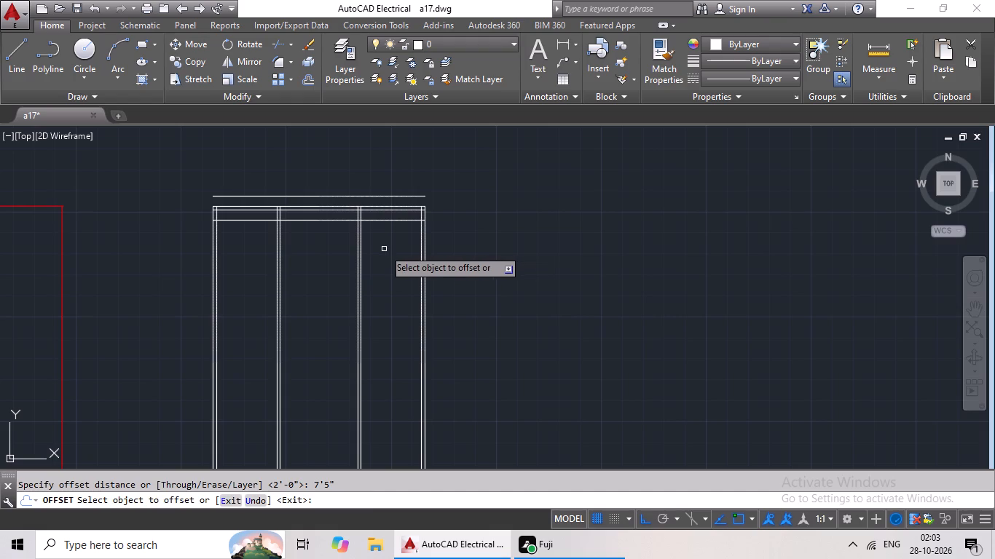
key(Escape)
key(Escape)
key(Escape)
Offset the new line inside the plan 6" downward and the new line above the top wall 6" upward.
key(o)
key(Return)
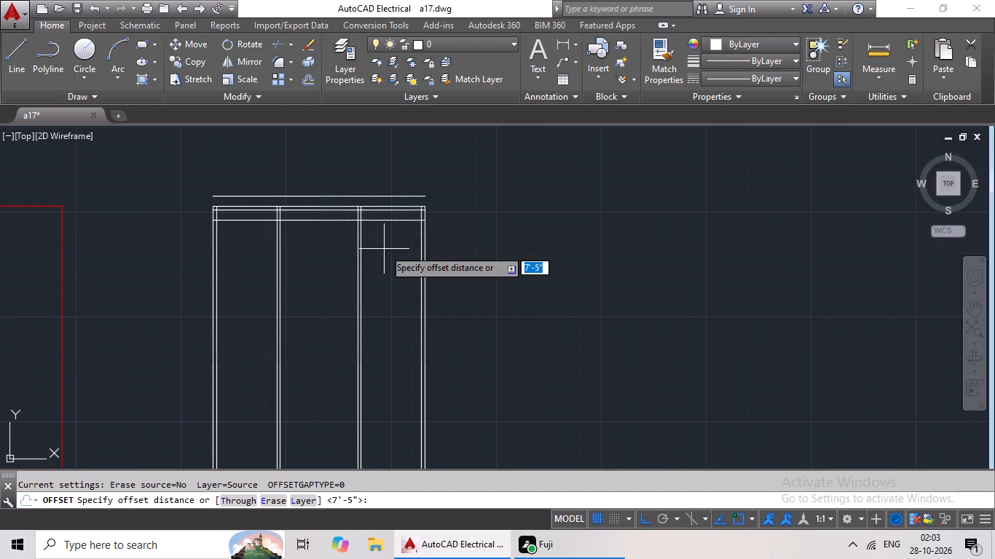
text(6")
key(Return)
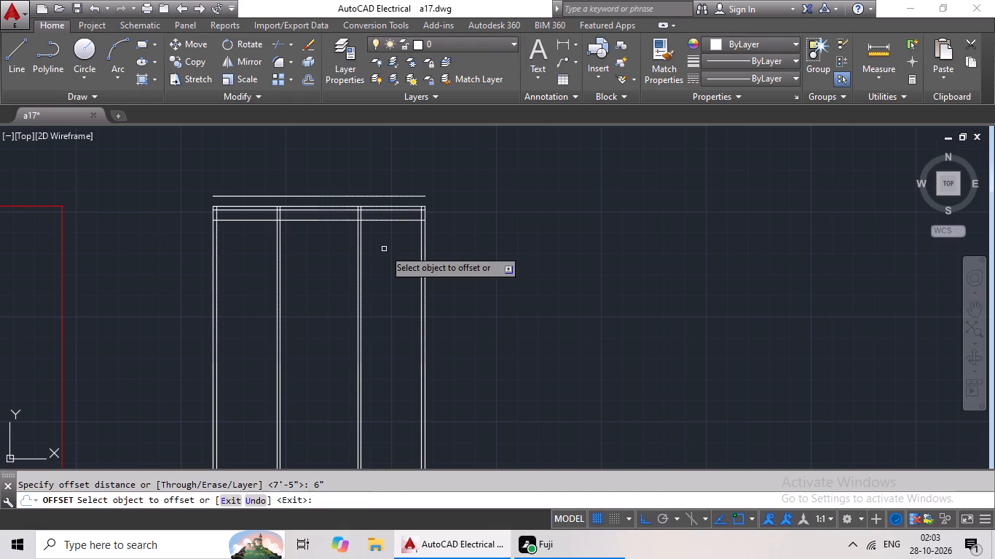
drag(401, 221, 400, 229)
click(398, 254)
drag(408, 196, 414, 180)
click(419, 166)
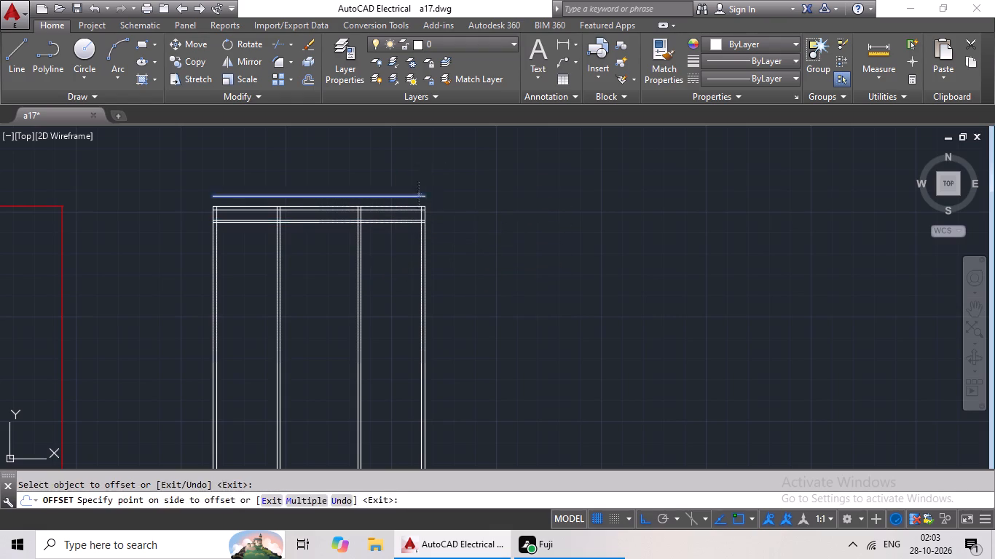
key(Escape)
key(Escape)
key(Escape)
key(Escape)
Offset the outward-facing line of each vertical partition 7'5" toward its nearest side wall.
key(o)
key(Return)
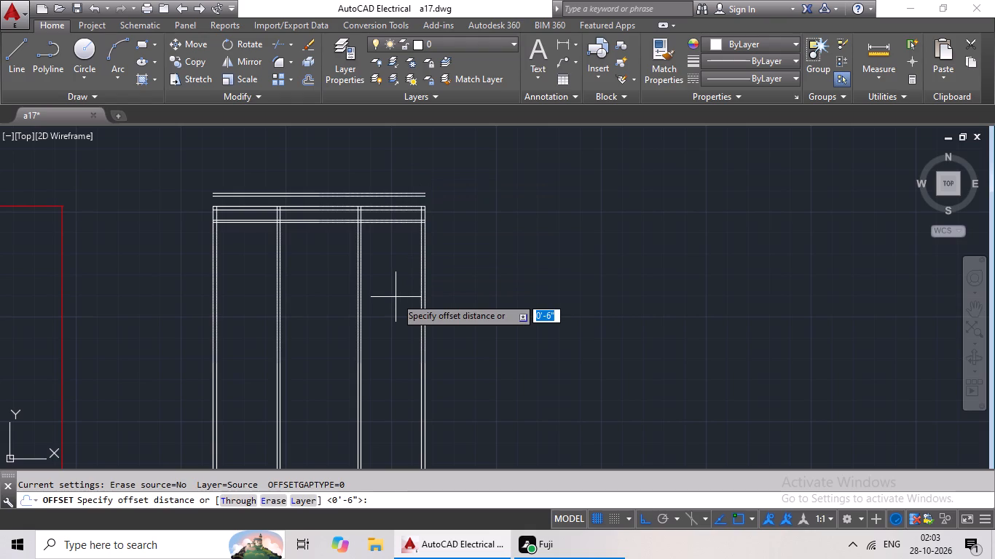
text(7'5)
key(shift+quotedbl)
key(Return)
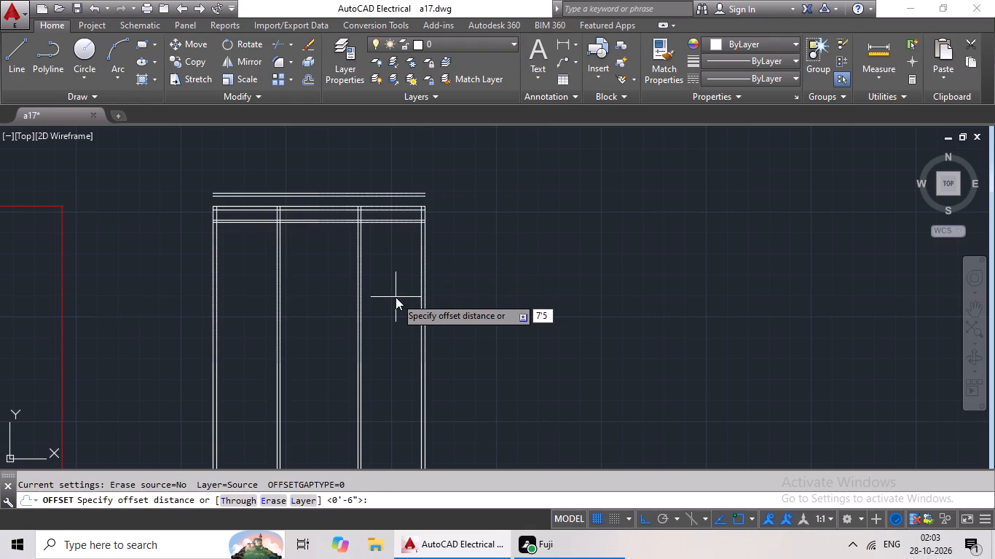
click(362, 243)
click(379, 247)
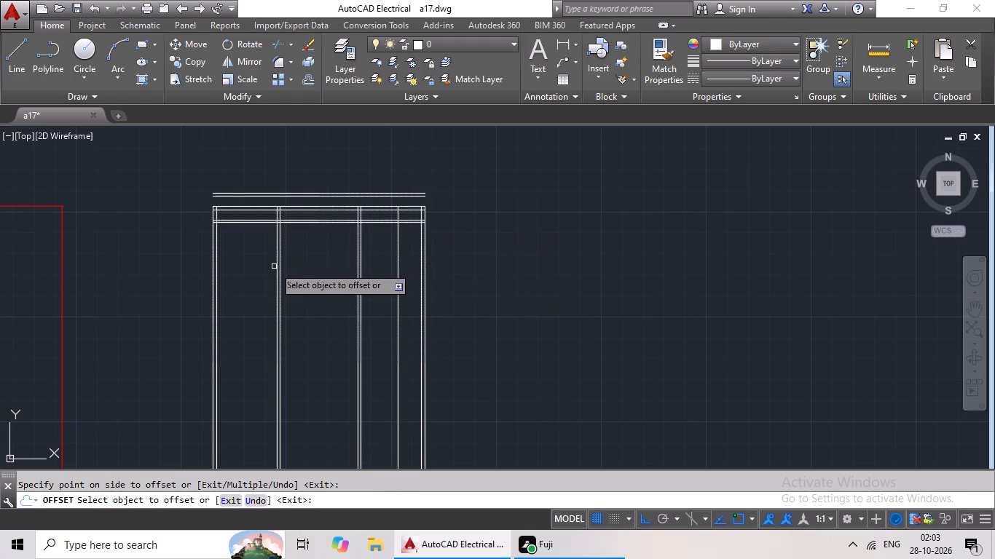
click(275, 263)
click(239, 274)
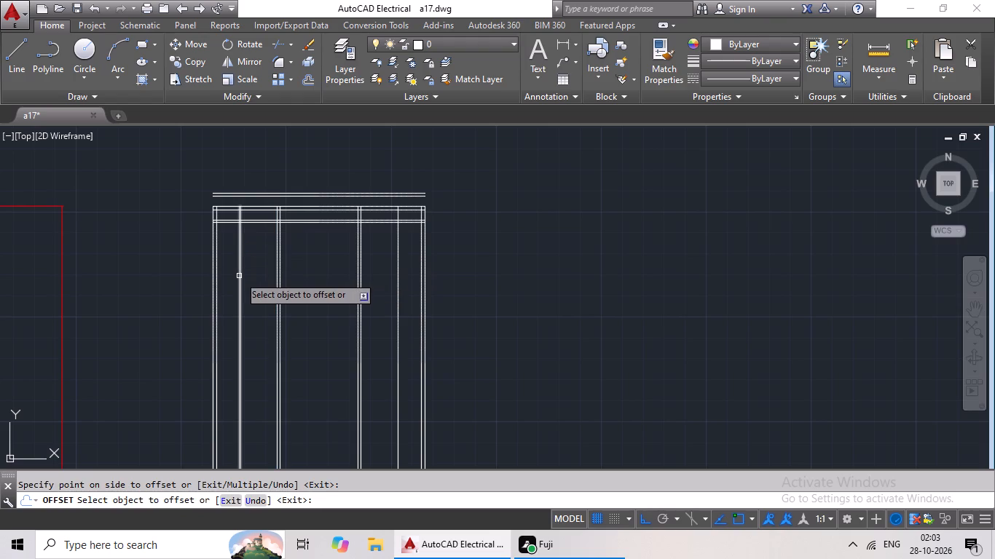
key(Escape)
key(Escape)
key(Escape)
Offset each of the two new vertical lines 6" toward its nearest side wall to give the partition thickness.
key(o)
key(Return)
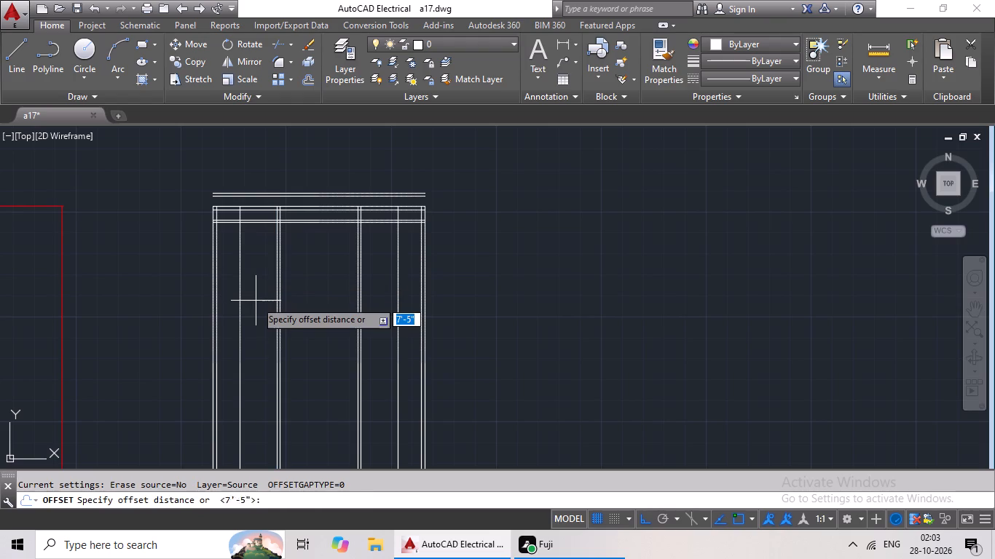
text(6")
key(Return)
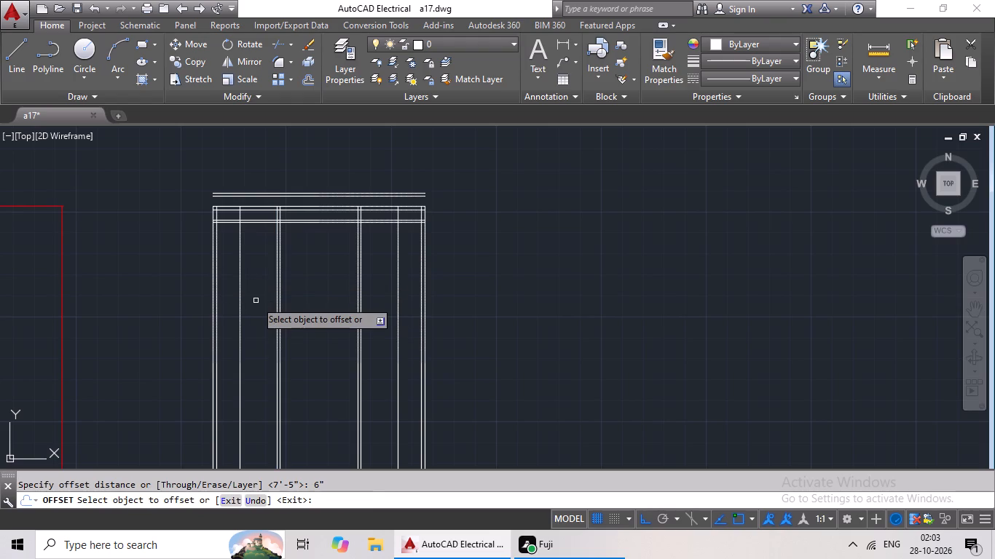
click(398, 249)
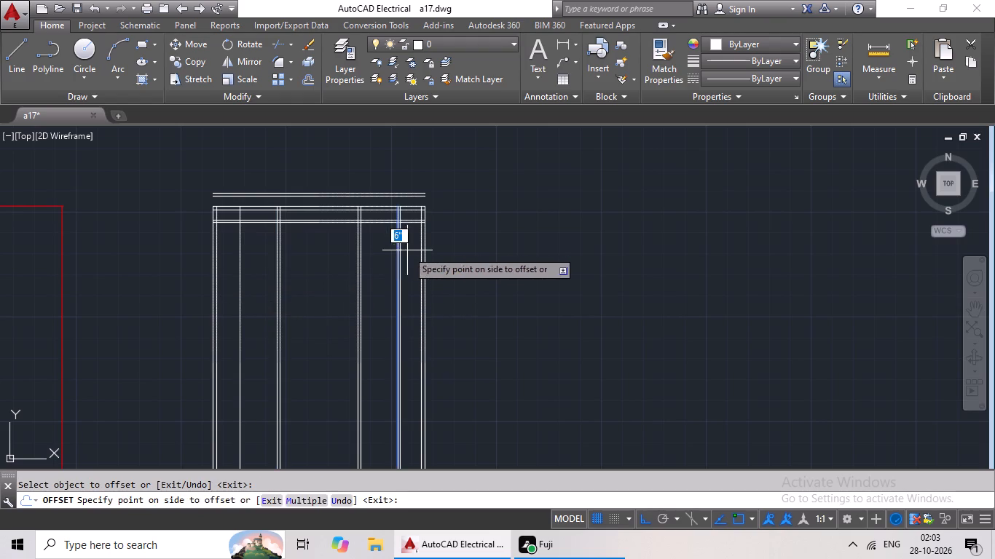
click(407, 250)
click(237, 275)
drag(240, 270, 230, 276)
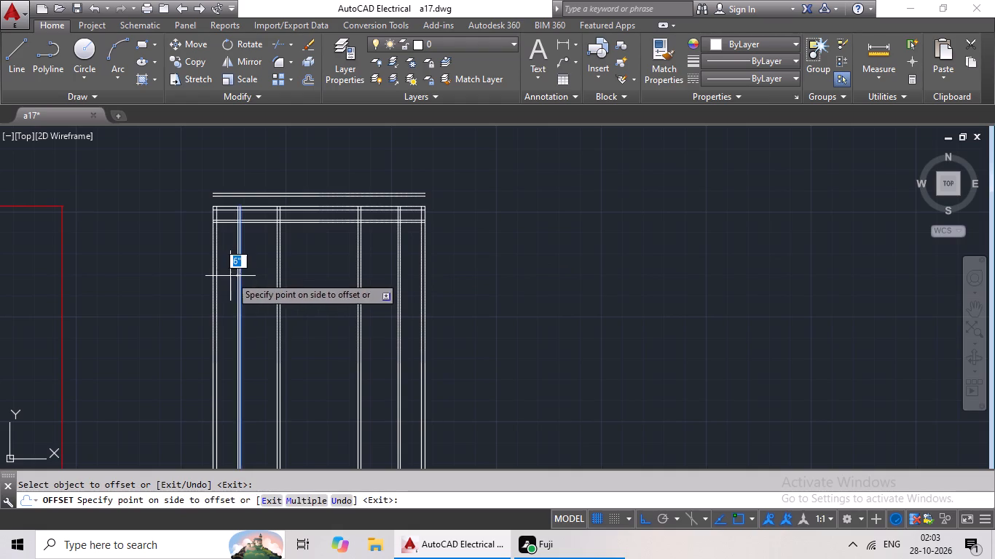
click(230, 276)
key(Escape)
key(Escape)
key(Escape)
Extend both lines of the two right-hand vertical partitions up to the uppermost horizontal line above the top wall.
key(e)
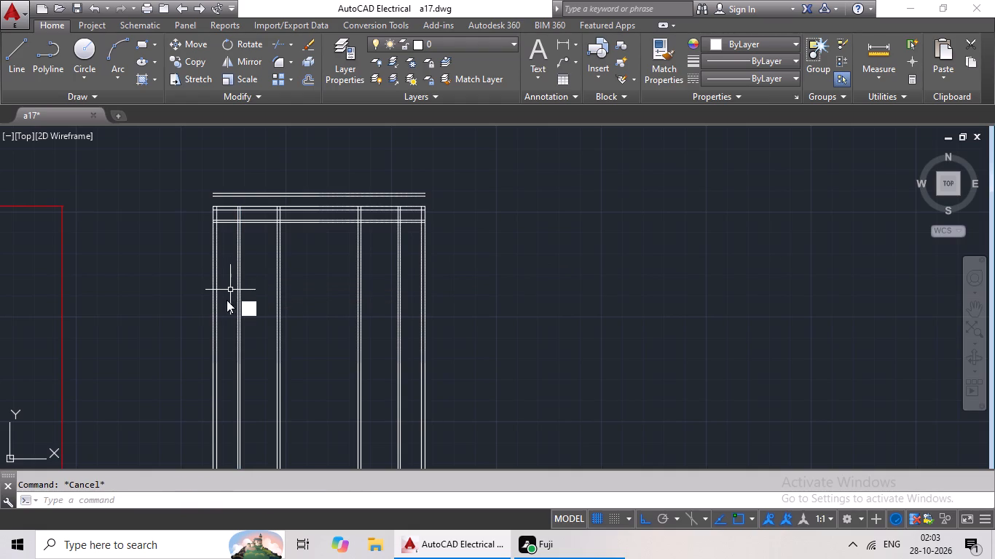
key(x)
key(space)
key(space)
scroll(384, 213, up, 3)
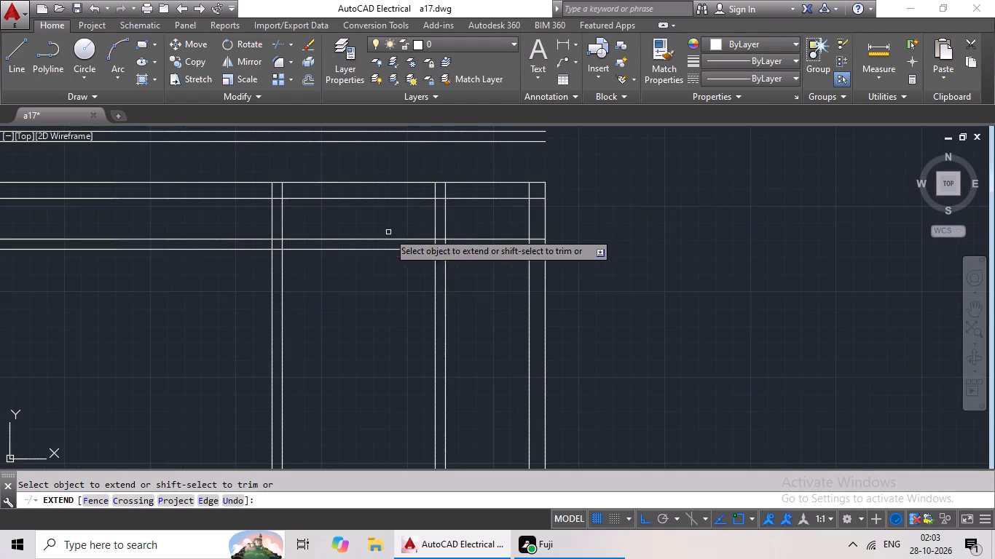
click(447, 207)
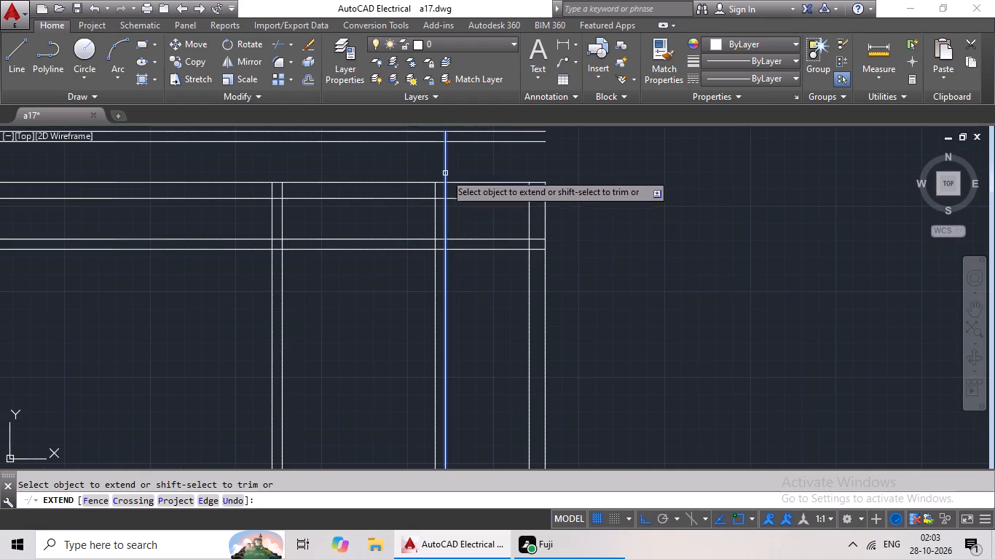
click(445, 170)
click(433, 200)
click(433, 180)
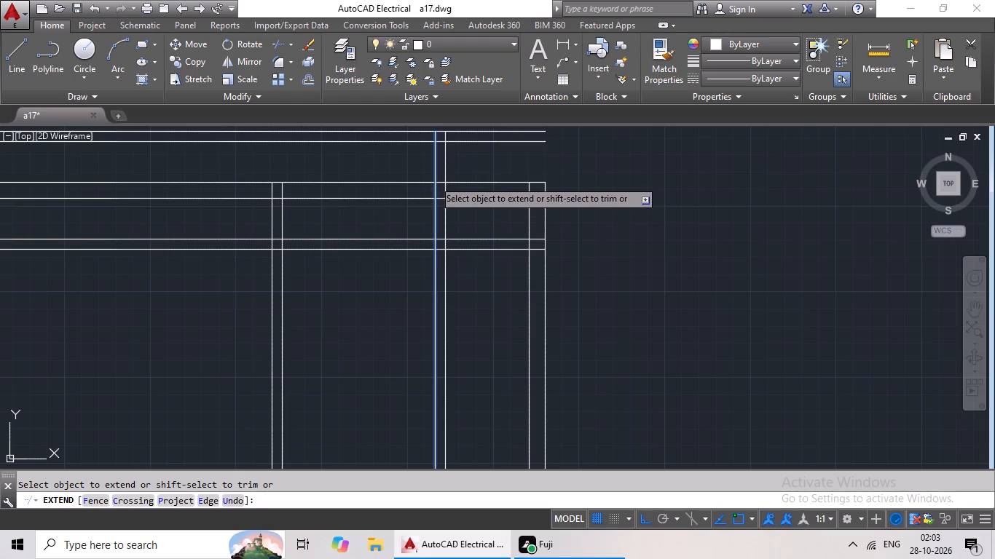
click(282, 214)
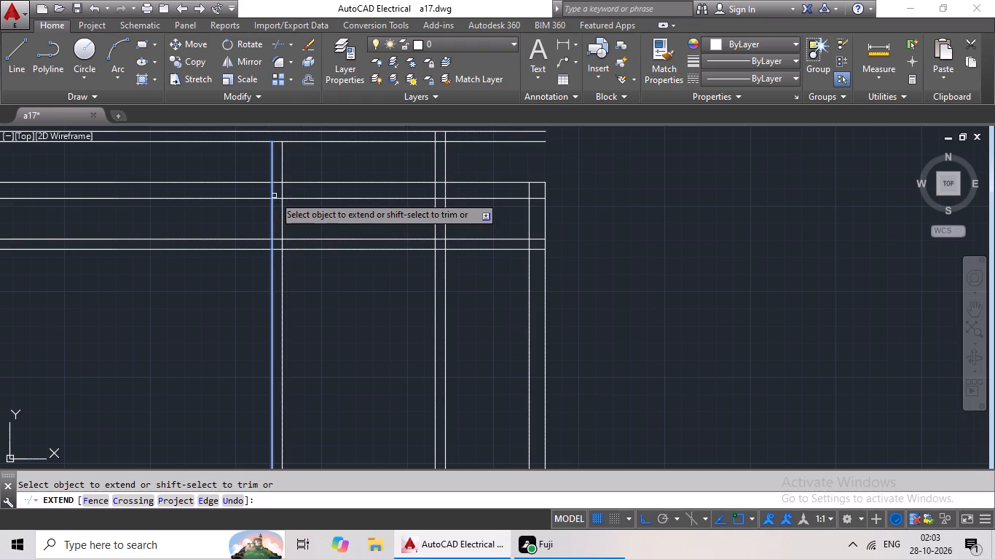
click(274, 196)
click(274, 181)
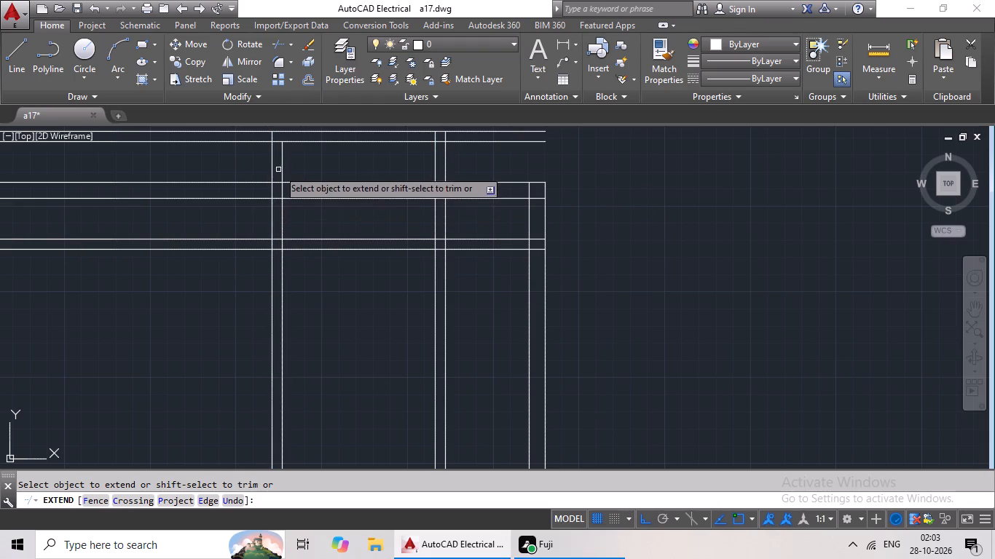
click(281, 164)
Extend both lines of the two left-hand vertical partitions up to the uppermost horizontal line above the top wall.
middle_drag(214, 243, 359, 261)
middle_drag(321, 269, 498, 301)
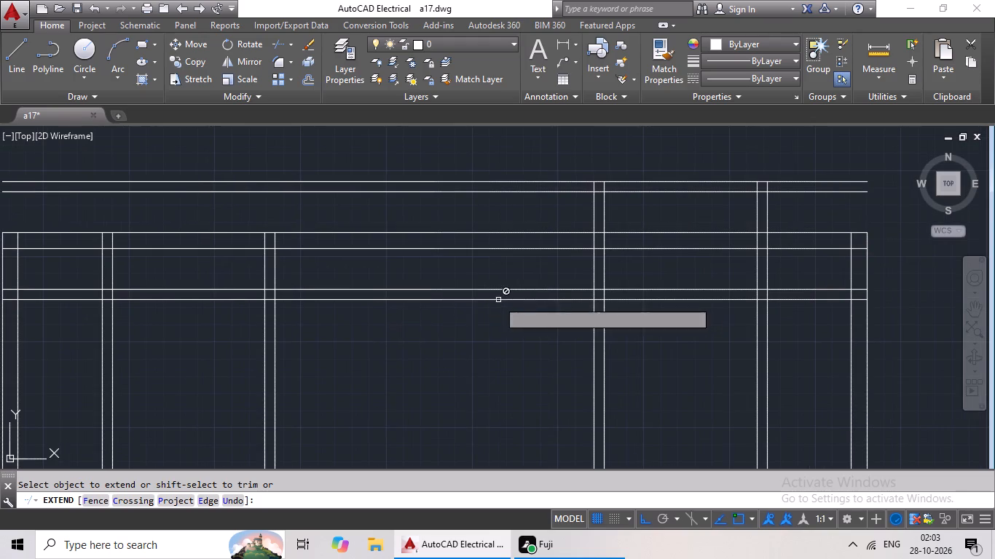
click(275, 266)
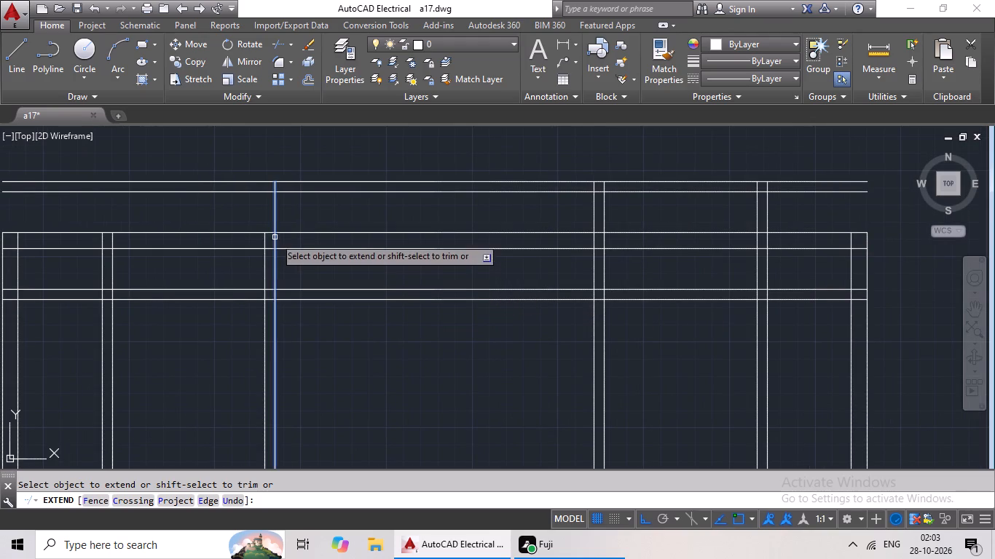
click(275, 234)
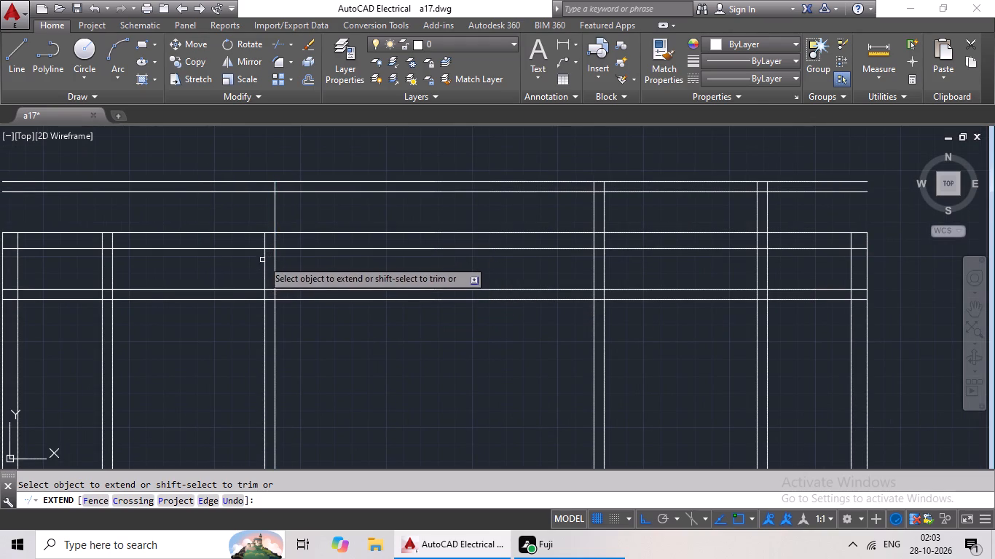
click(263, 260)
click(264, 212)
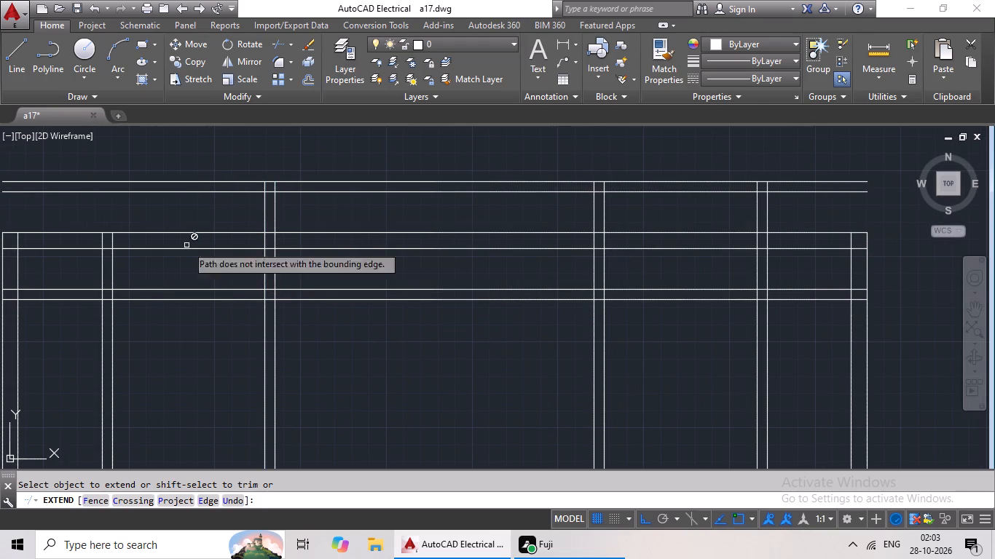
click(112, 263)
click(114, 251)
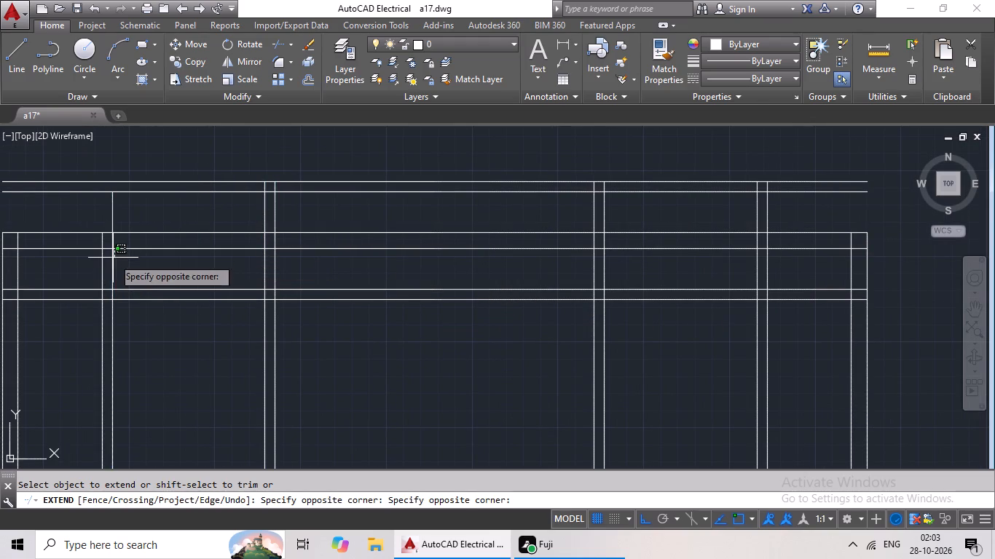
click(109, 266)
click(101, 268)
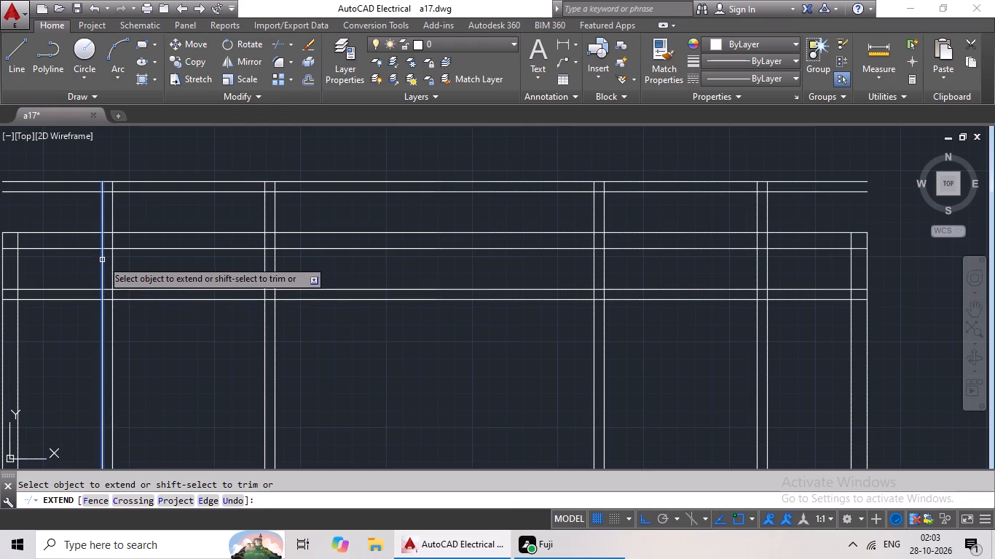
click(102, 260)
scroll(394, 352, down, 1)
key(Escape)
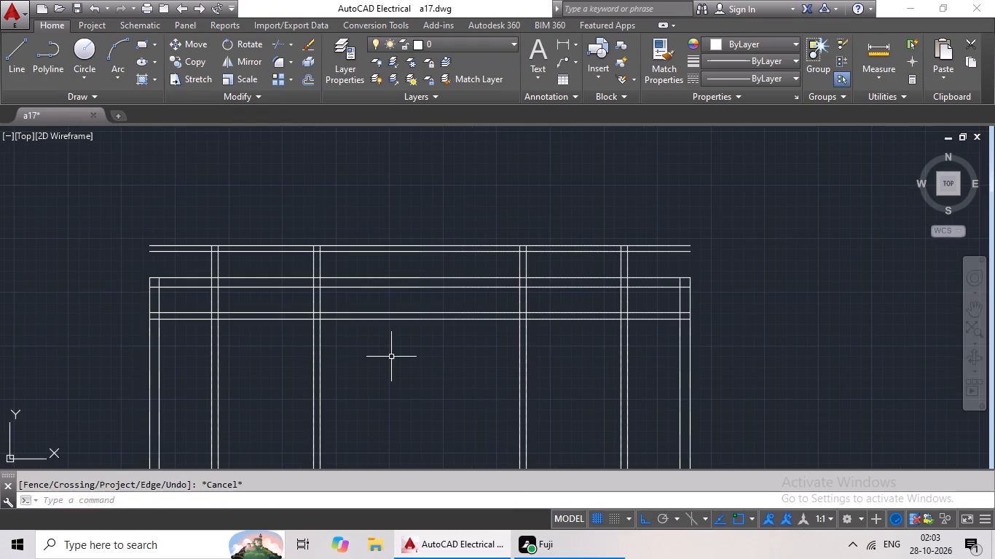
key(Escape)
key(Escape)
Trim both lines of the top wall out of the bay between the two right-hand vertical partitions.
key(t)
key(r)
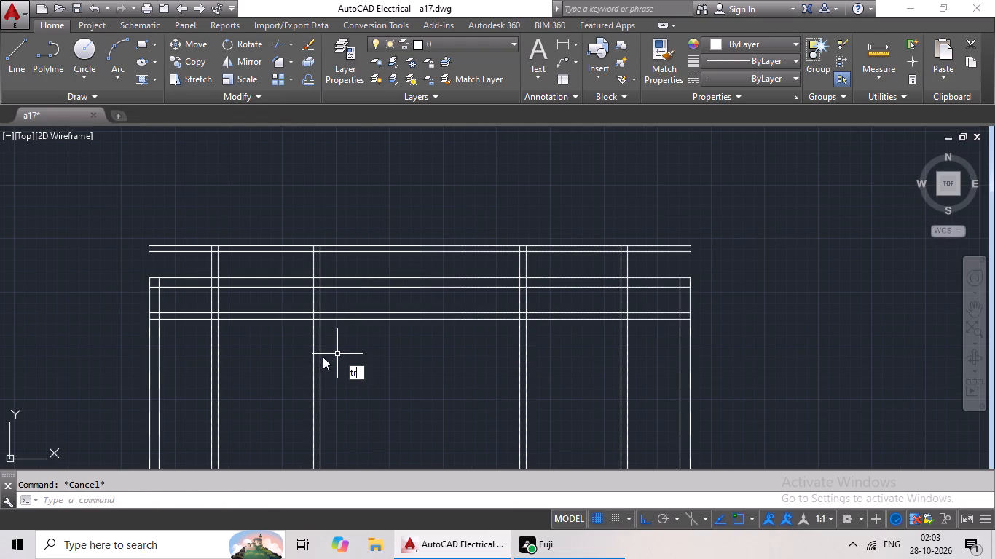
key(space)
key(space)
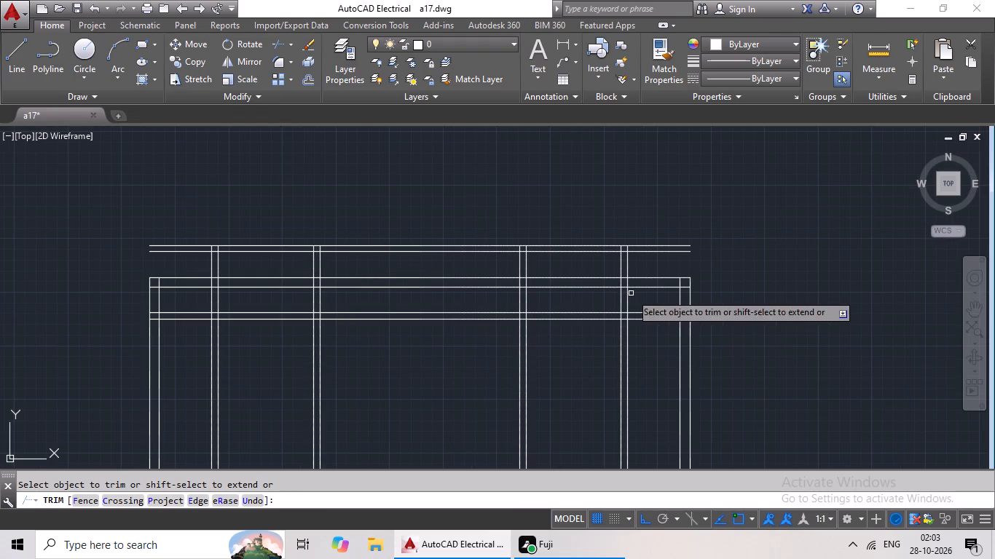
scroll(596, 288, up, 3)
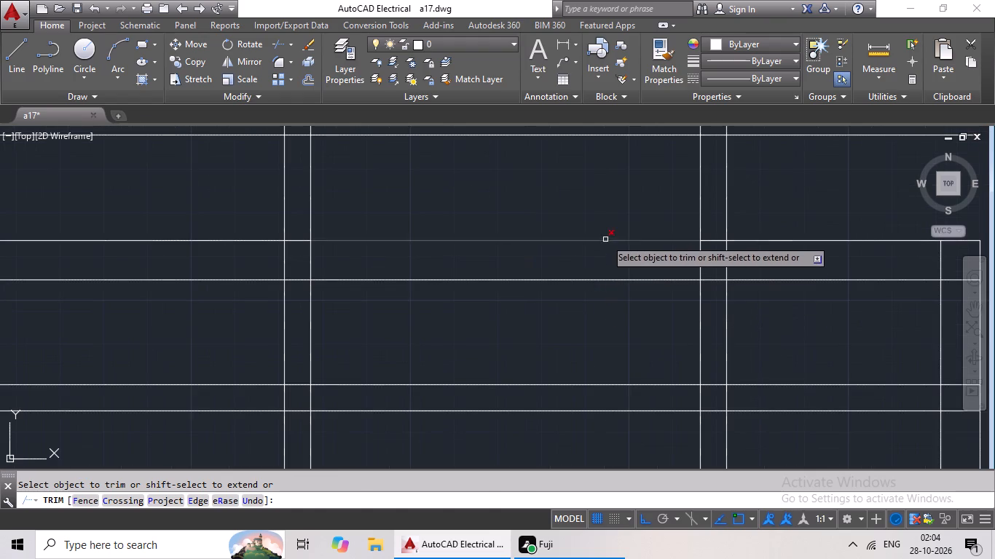
drag(605, 238, 530, 306)
click(530, 304)
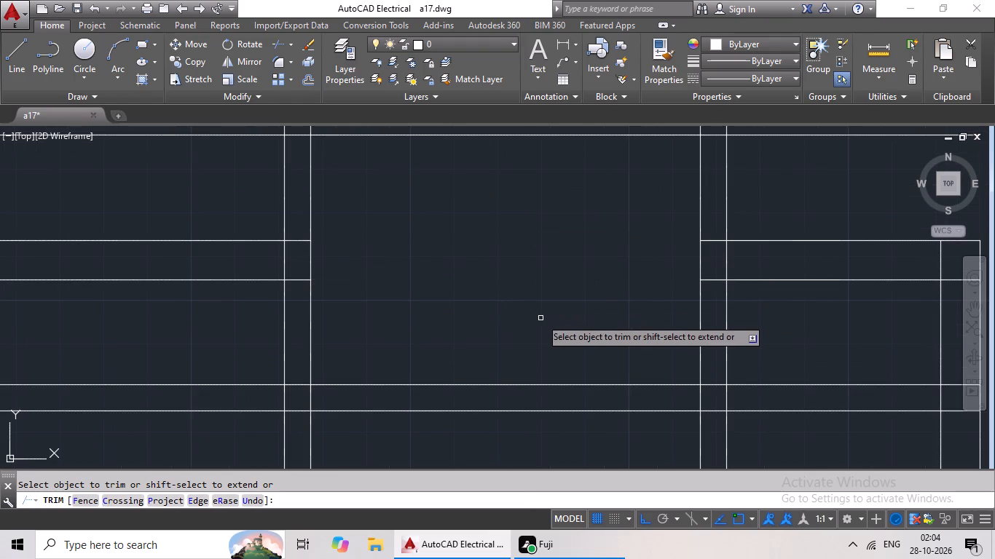
Trim the two uppermost horizontal lines where they overhang beyond the outermost partitions at both ends.
scroll(540, 318, down, 2)
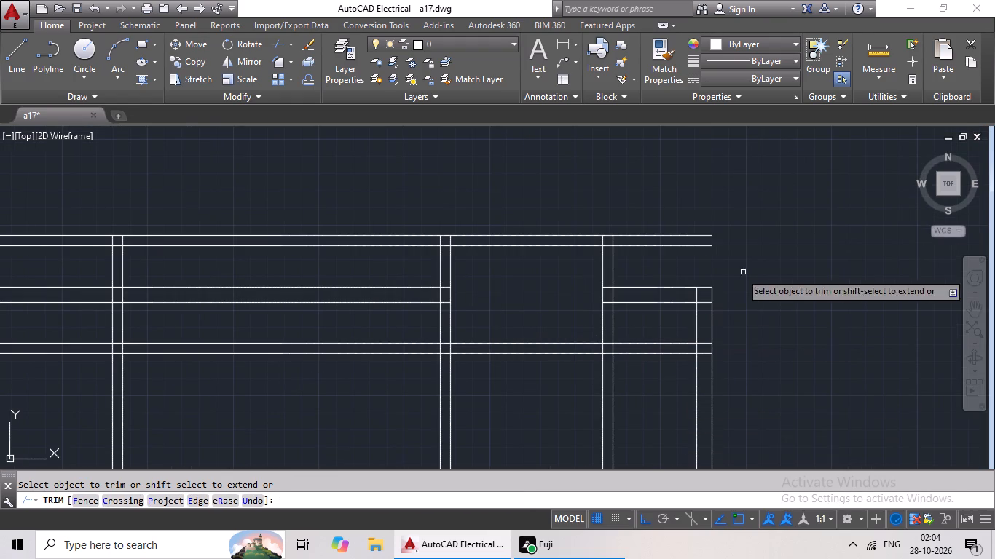
scroll(709, 222, up, 2)
drag(702, 216, 544, 309)
click(562, 313)
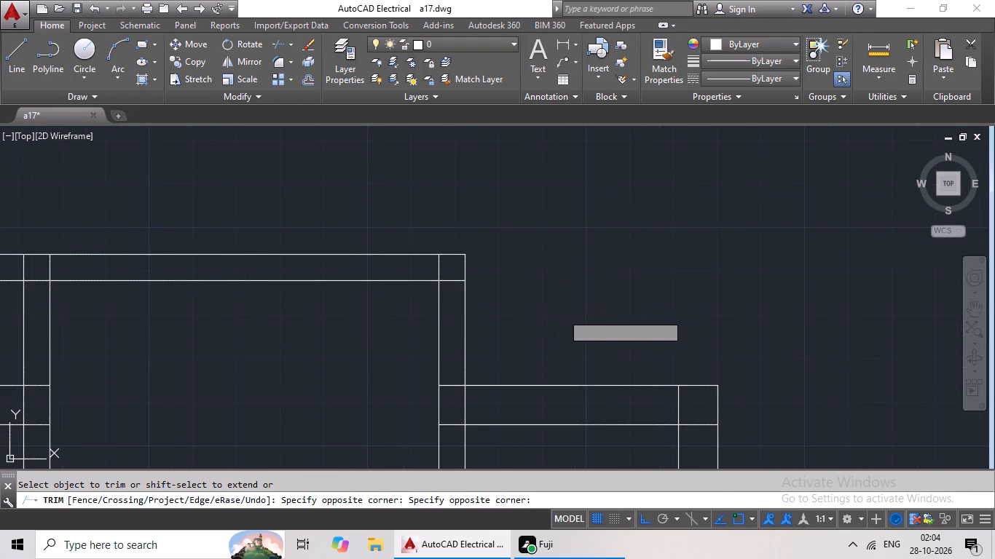
scroll(778, 259, down, 2)
middle_drag(555, 319, 741, 281)
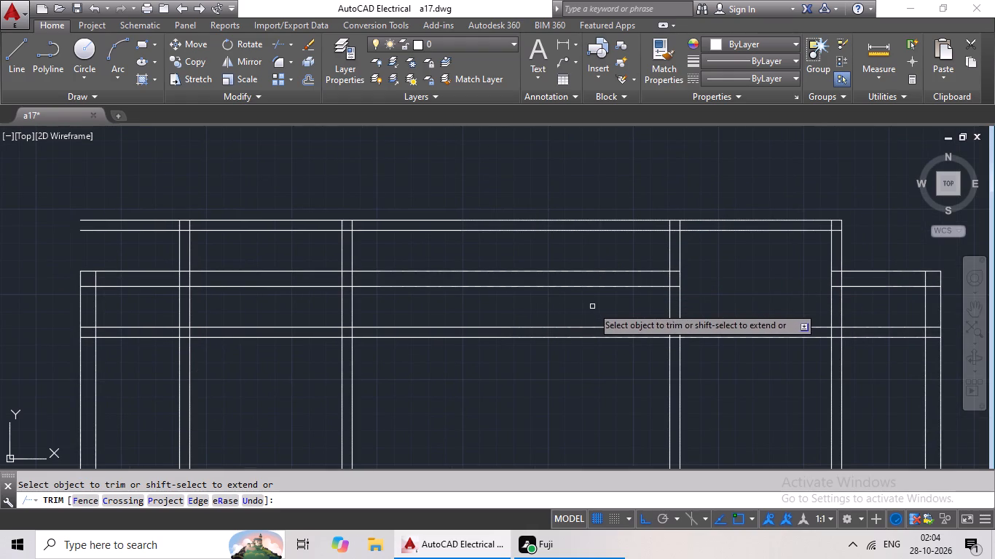
middle_drag(538, 293, 706, 290)
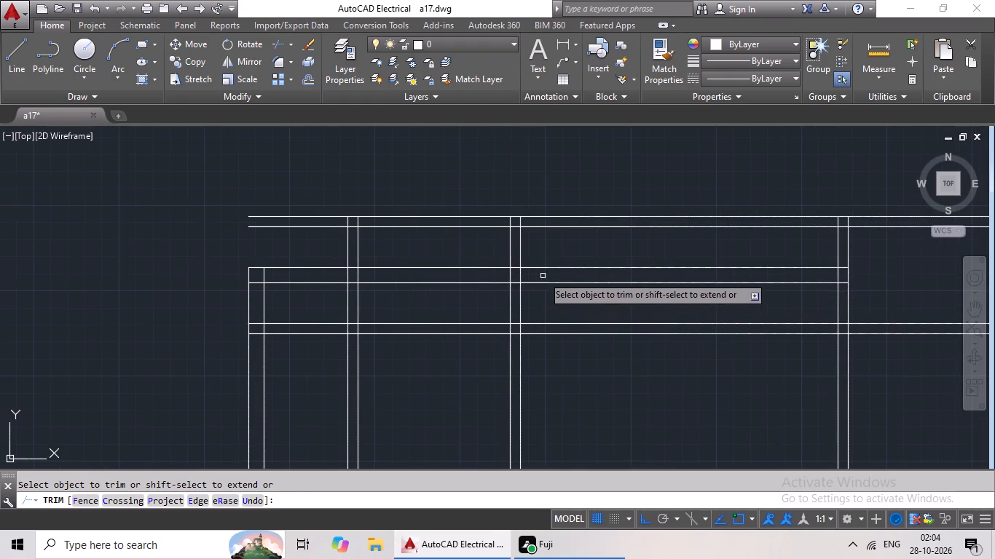
scroll(302, 223, up, 3)
drag(361, 174, 327, 247)
click(327, 247)
Trim both lines of the top wall out of the bay between the two left-hand vertical partitions.
scroll(438, 231, down, 1)
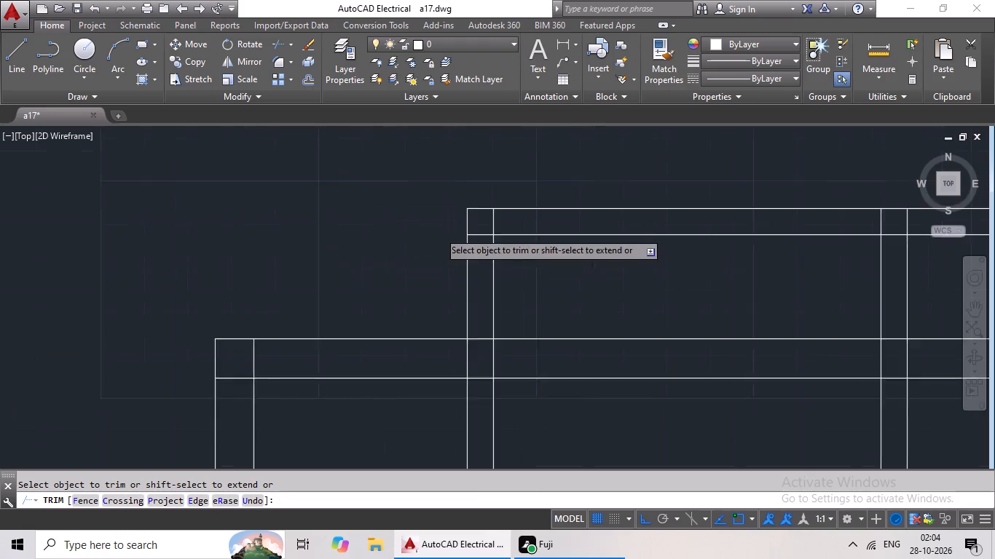
scroll(438, 231, down, 2)
scroll(542, 288, up, 2)
drag(587, 219, 542, 324)
click(542, 324)
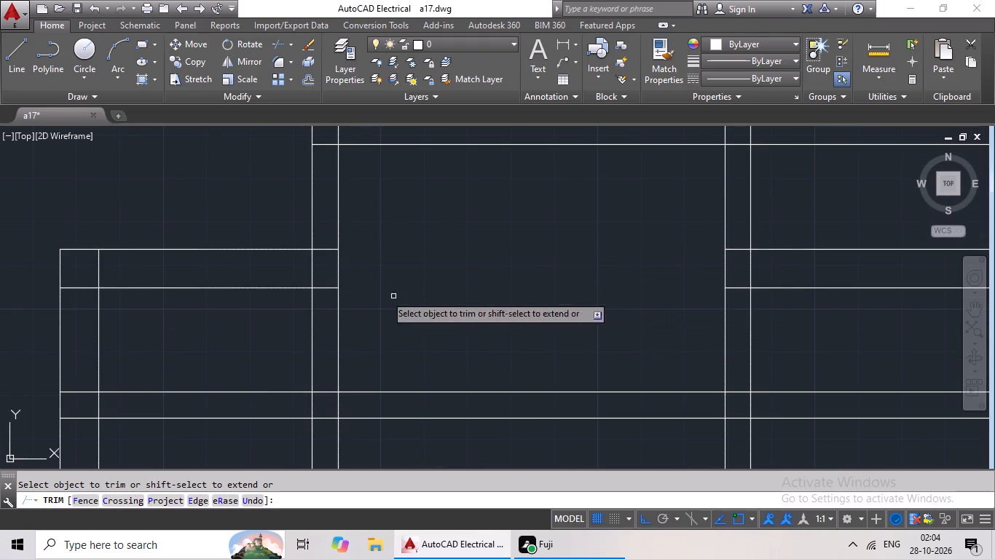
Trim both lines of the top wall out of the central bay between the two inner vertical partitions.
scroll(463, 285, down, 3)
middle_drag(683, 378, 608, 392)
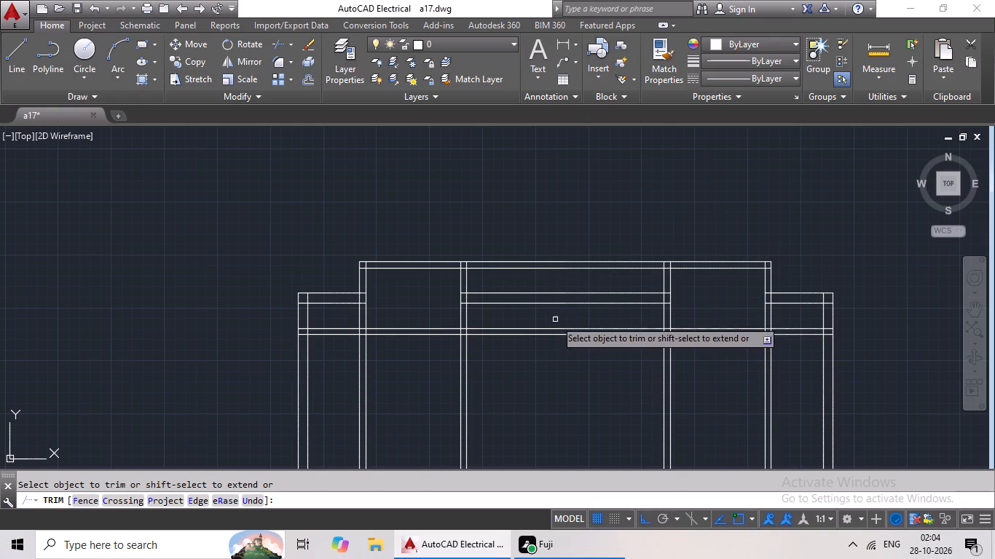
scroll(577, 310, up, 1)
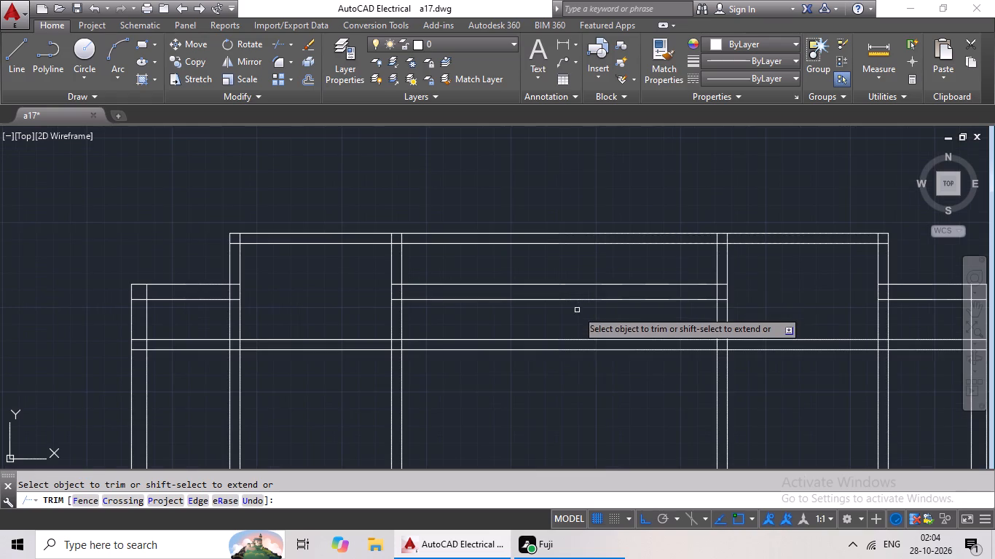
drag(618, 265, 587, 317)
click(587, 317)
scroll(610, 308, down, 1)
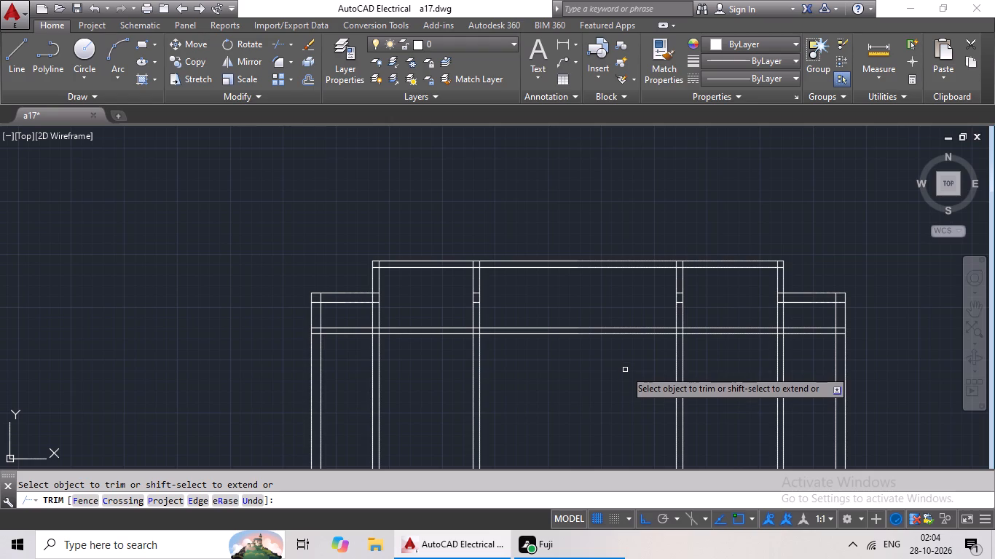
Trim away both lines of the two outermost vertical partitions below the horizontal partition under the top wall.
middle_drag(619, 379, 642, 286)
scroll(640, 320, down, 1)
middle_drag(640, 320, 635, 250)
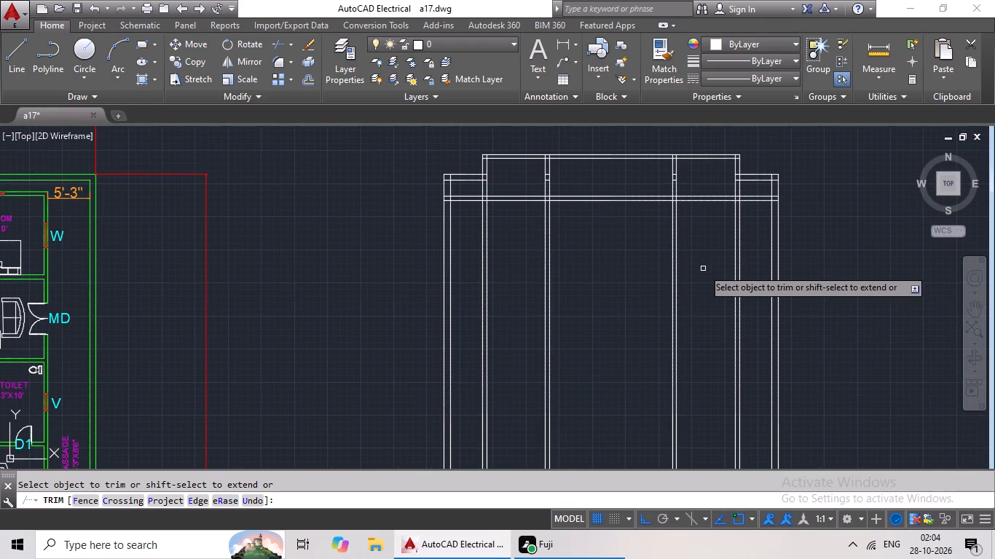
scroll(503, 300, up, 1)
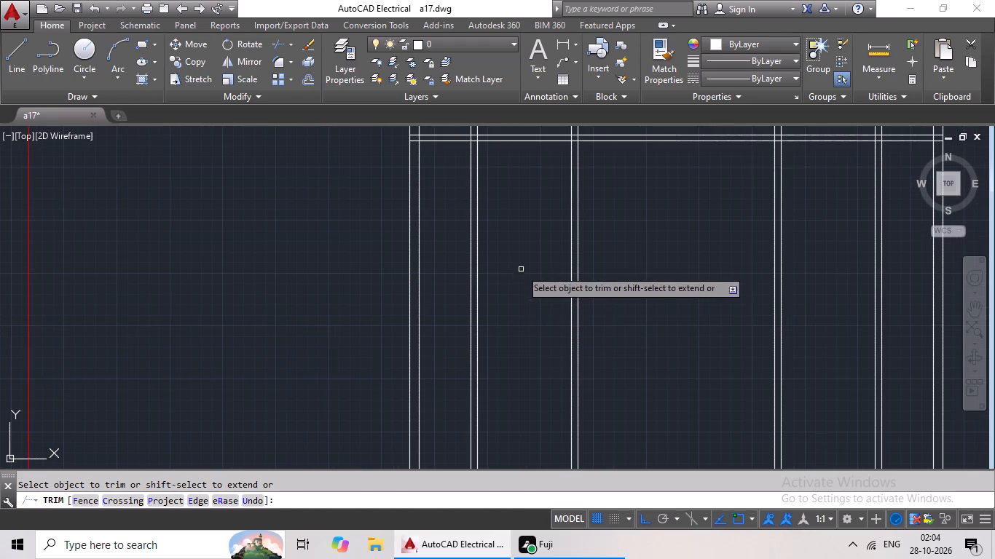
drag(534, 242, 462, 360)
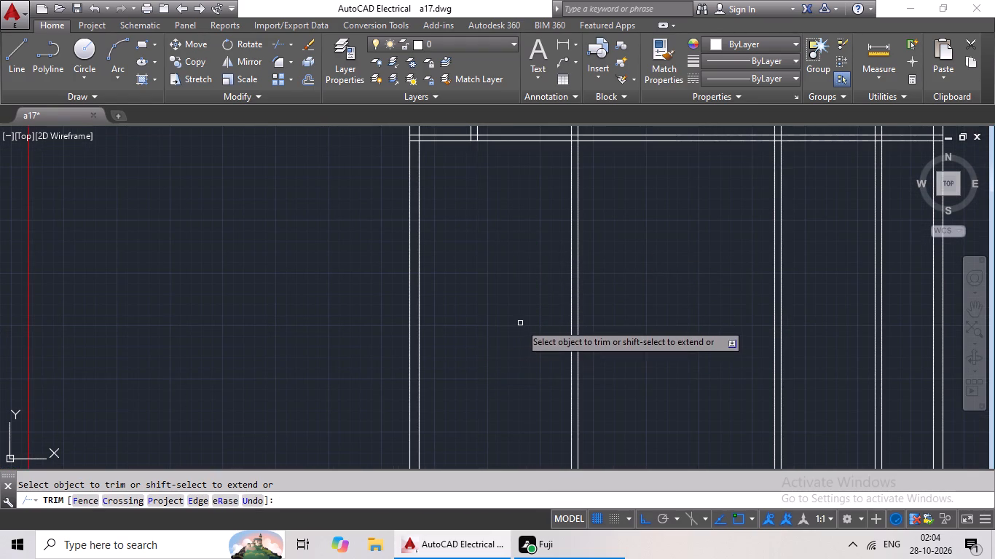
scroll(520, 323, down, 1)
middle_drag(521, 323, 366, 331)
scroll(603, 290, up, 1)
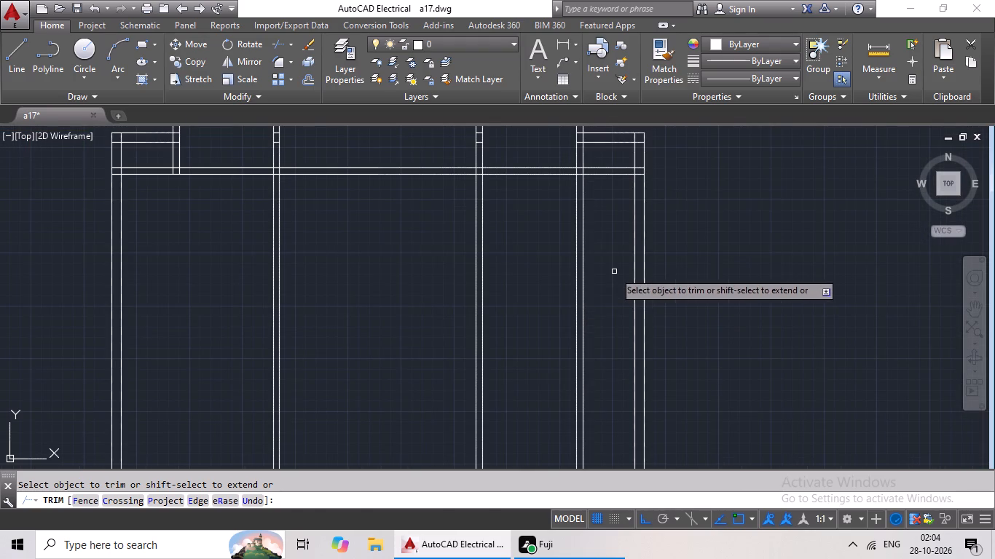
drag(614, 271, 546, 405)
scroll(581, 346, down, 1)
middle_click(460, 336)
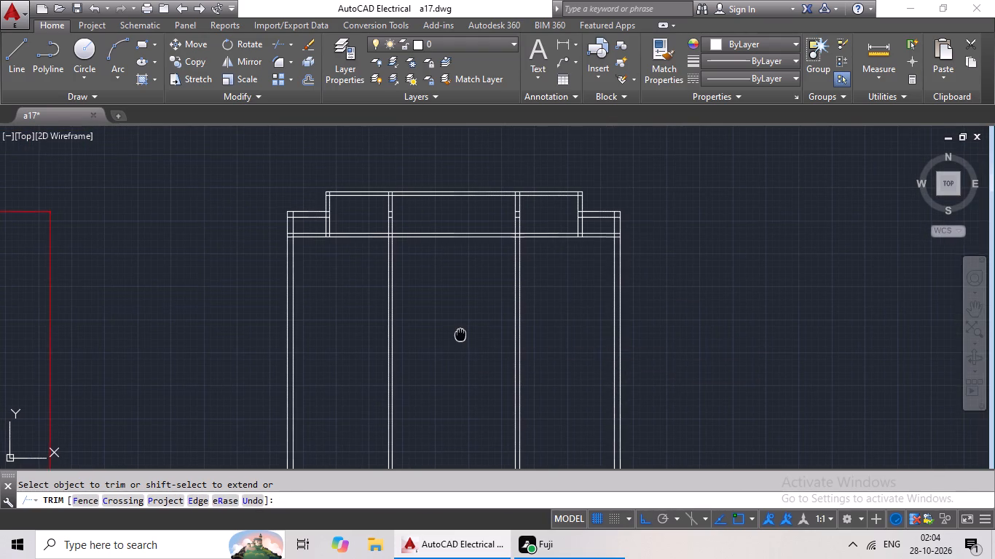
key(Escape)
key(Escape)
Delete the leftover short top-wall segments inside the two inner vertical partitions.
middle_drag(465, 320, 503, 382)
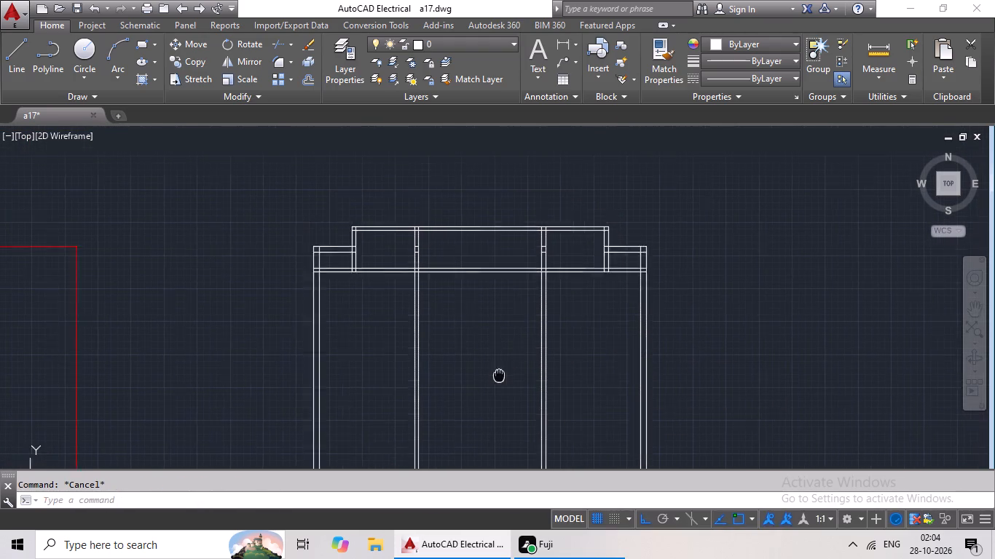
middle_drag(503, 382, 506, 381)
key(Escape)
scroll(574, 264, up, 4)
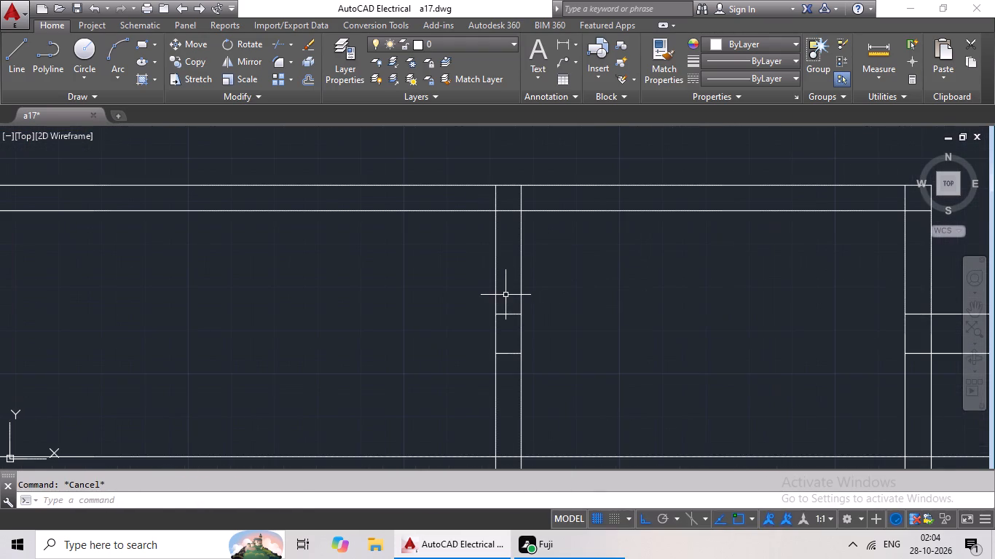
drag(506, 295, 505, 371)
key(Delete)
scroll(601, 332, down, 2)
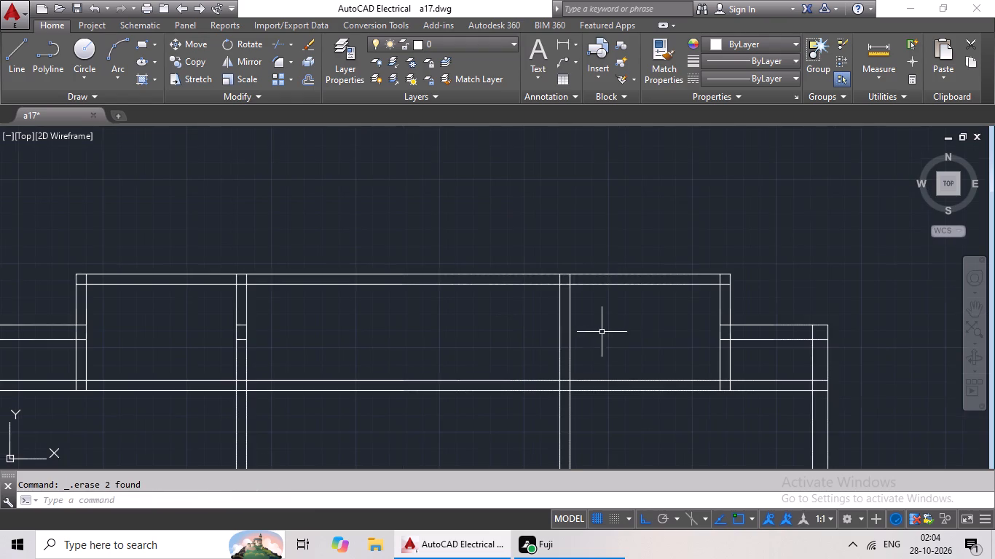
middle_drag(637, 328, 536, 311)
scroll(605, 314, down, 1)
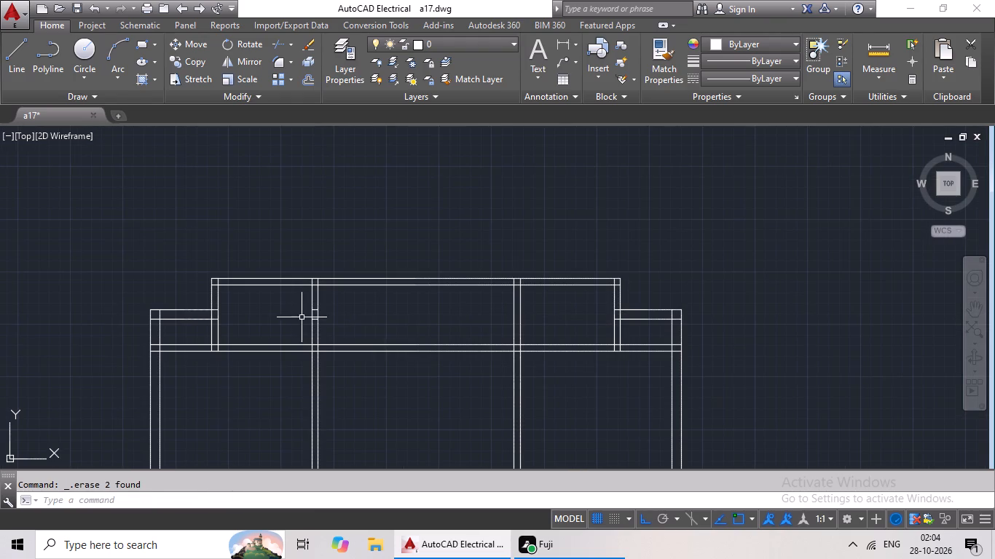
scroll(322, 317, up, 4)
drag(288, 265, 275, 328)
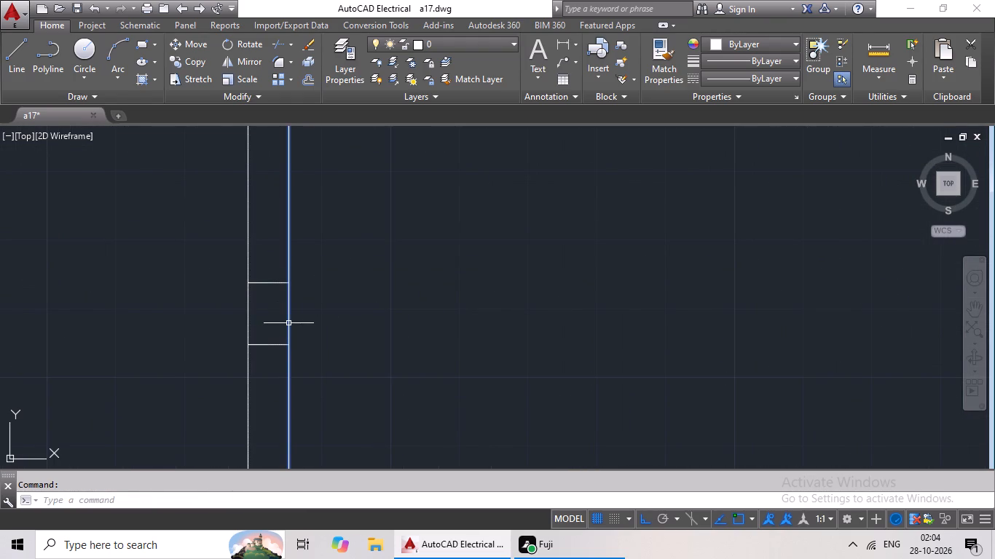
key(Escape)
drag(275, 271, 275, 363)
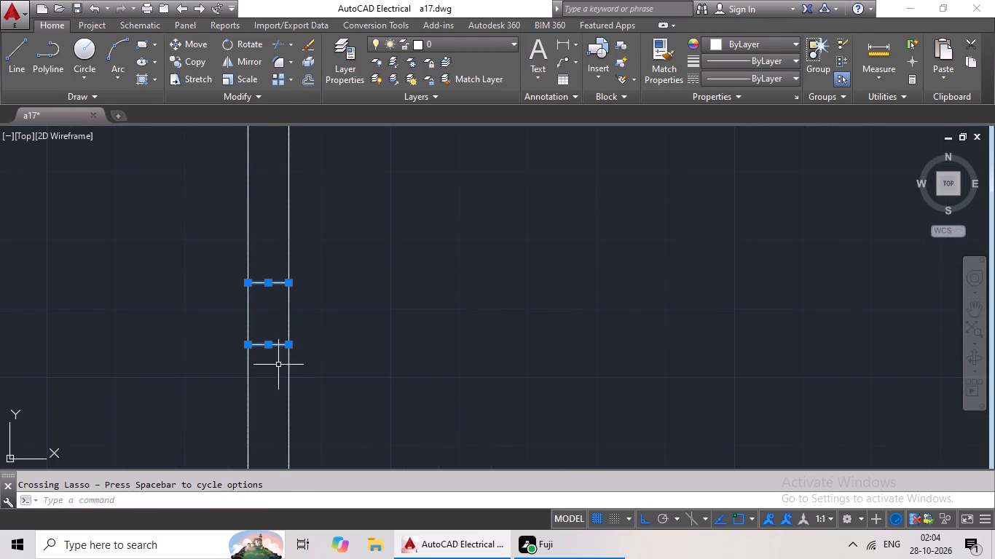
key(Delete)
Examine the trimmed upper walls and the overall new plan beside the existing plan.
scroll(497, 374, down, 4)
middle_drag(509, 366, 573, 234)
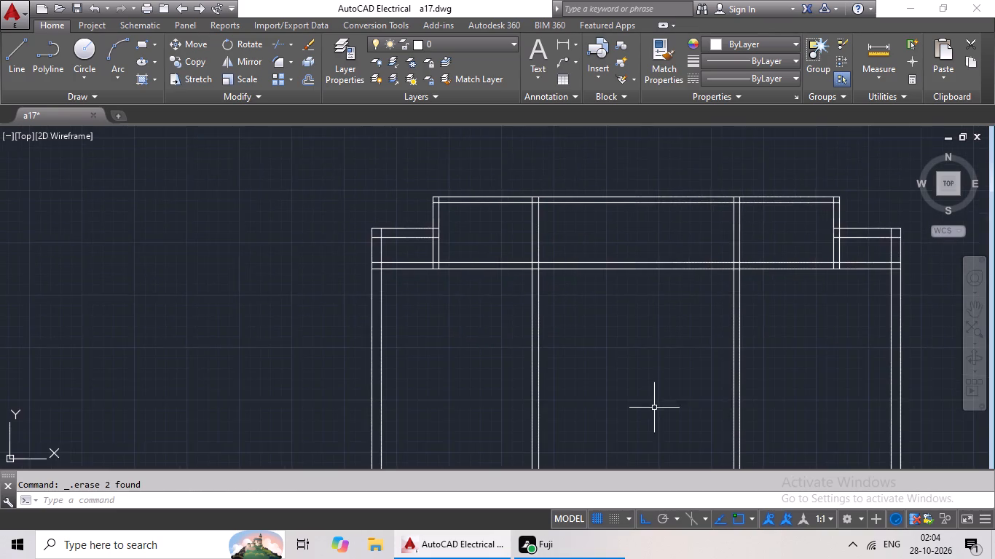
middle_drag(656, 403, 659, 317)
middle_drag(707, 334, 698, 334)
scroll(476, 306, down, 1)
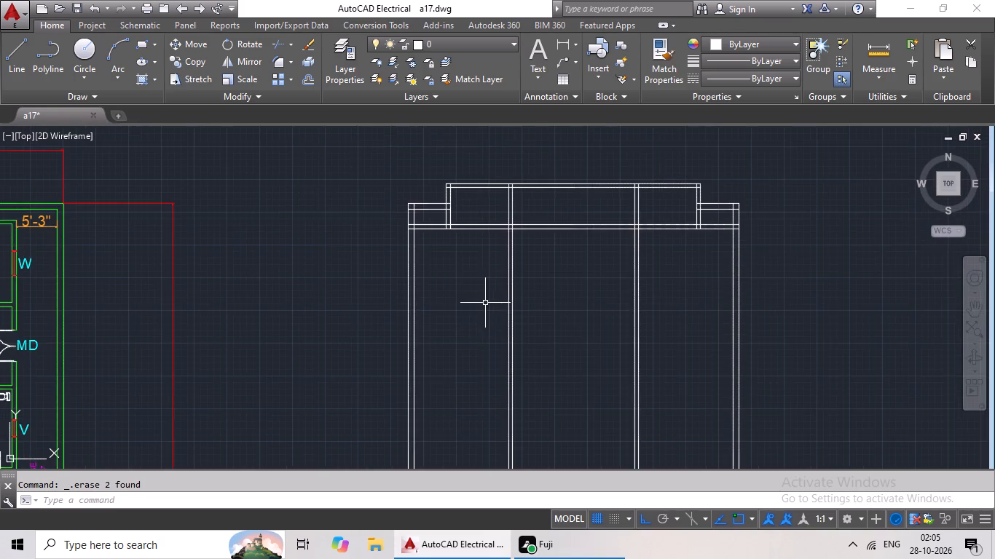
scroll(622, 312, down, 1)
middle_drag(618, 313, 511, 239)
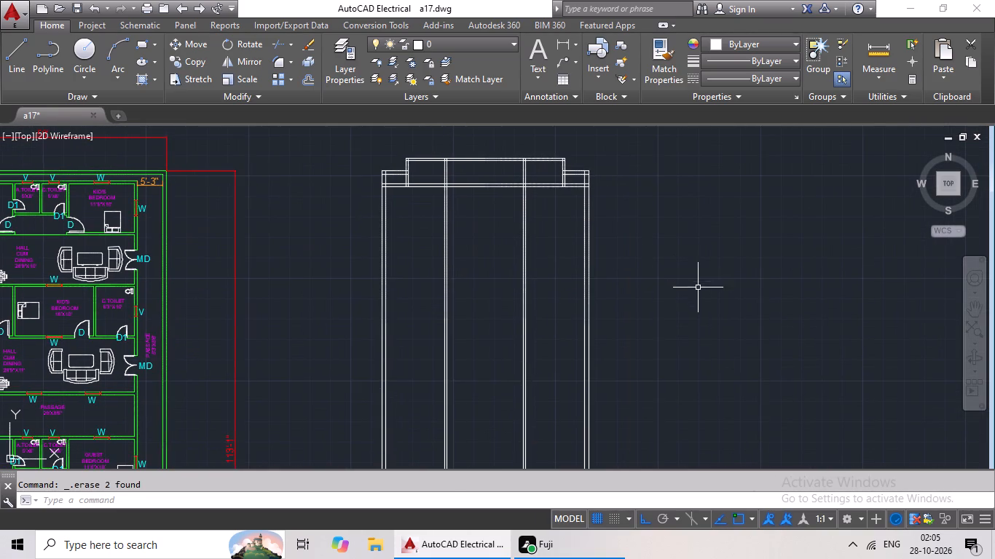
scroll(726, 306, down, 1)
middle_drag(718, 290, 652, 304)
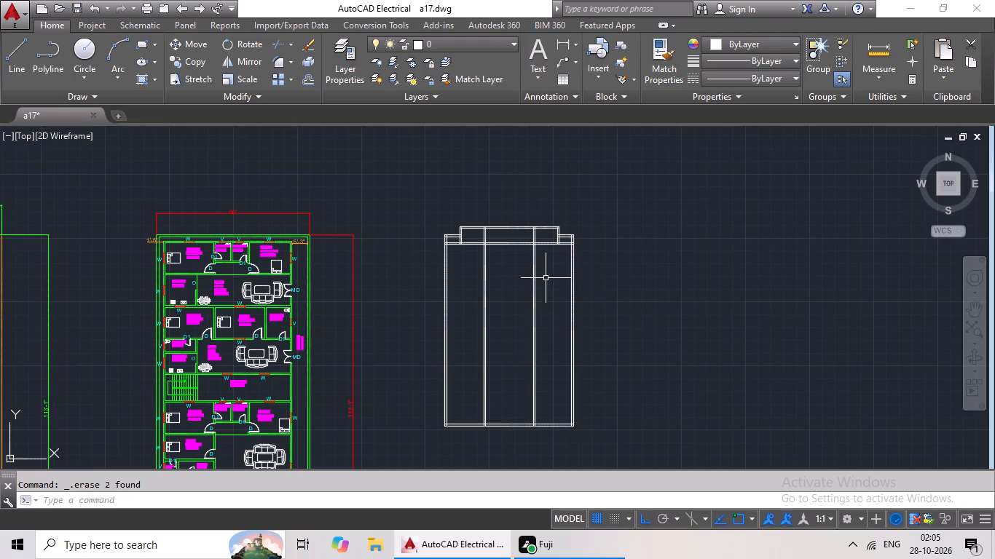
Offset the lower line of the upper horizontal partition 10' downward into the plan.
scroll(479, 250, up, 4)
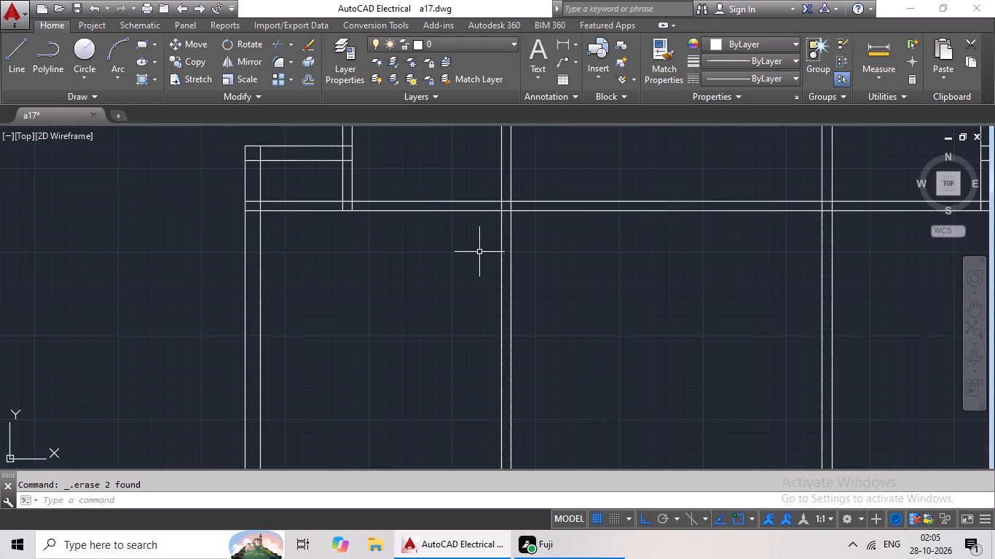
scroll(479, 252, down, 1)
middle_drag(433, 277, 401, 296)
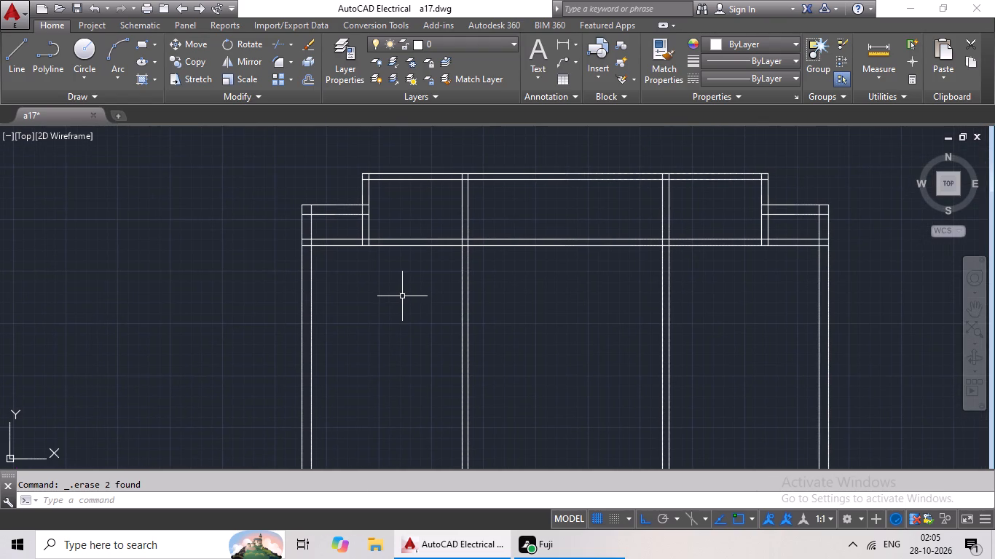
key(Escape)
key(Escape)
key(Escape)
key(Escape)
key(Escape)
key(Escape)
key(Escape)
key(Escape)
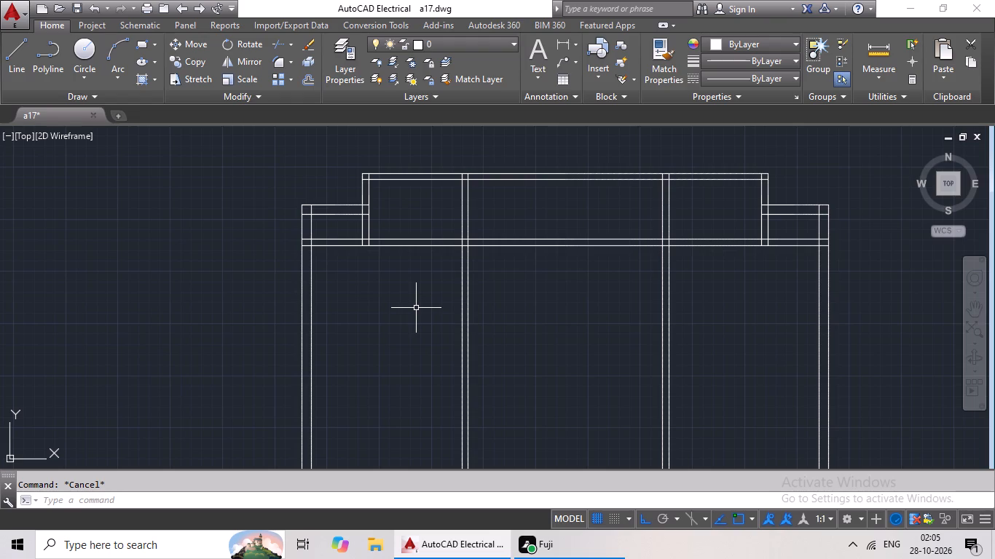
key(o)
key(Return)
text(10')
key(Return)
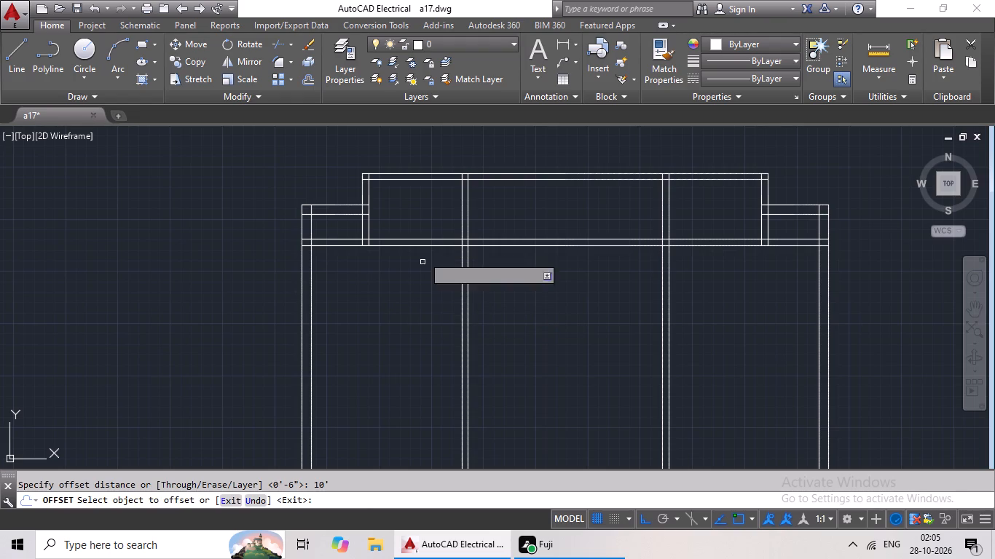
click(412, 247)
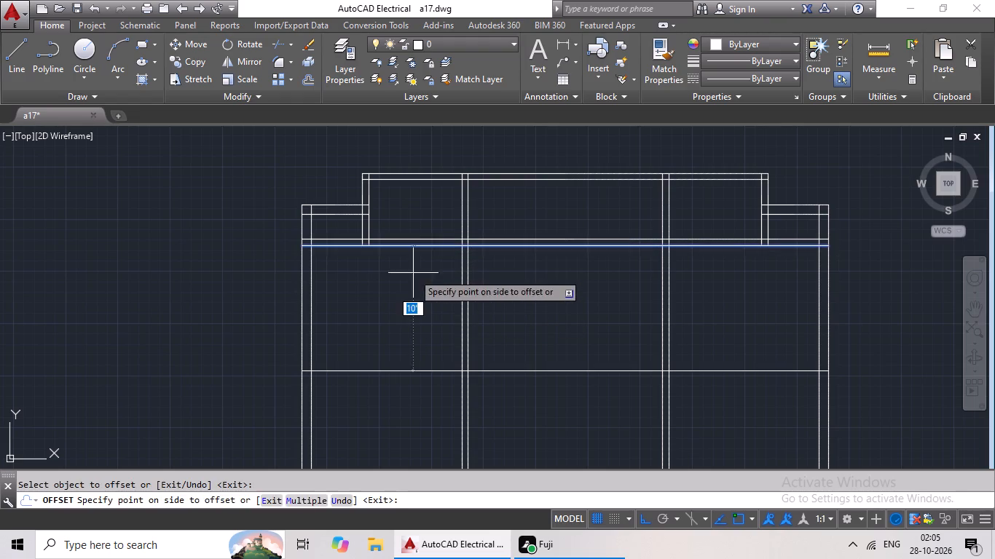
click(413, 273)
key(Escape)
key(Escape)
key(Escape)
key(Escape)
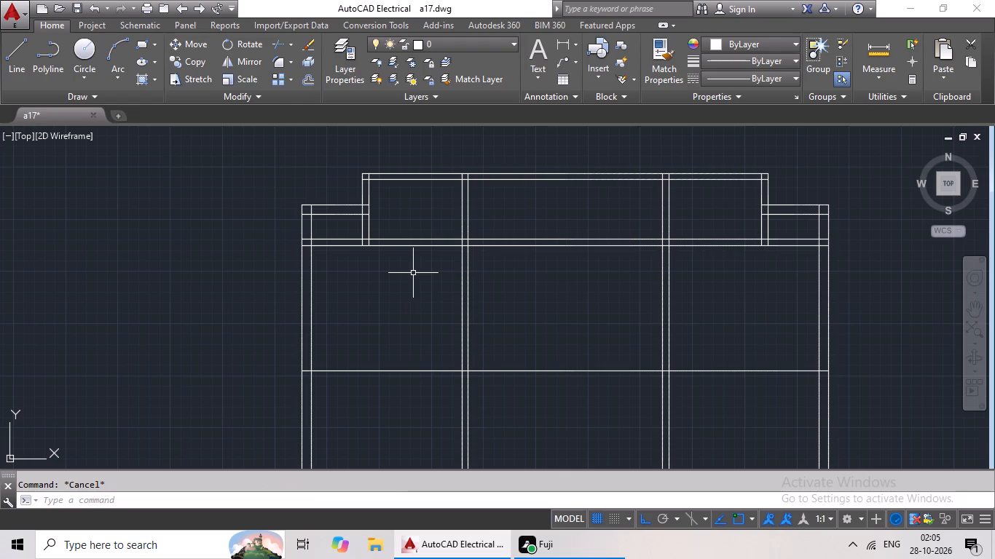
Offset the new horizontal partition line 6" downward to form the partition's second line.
key(Escape)
key(Escape)
key(o)
key(Return)
key(6)
key(shift+quotedbl)
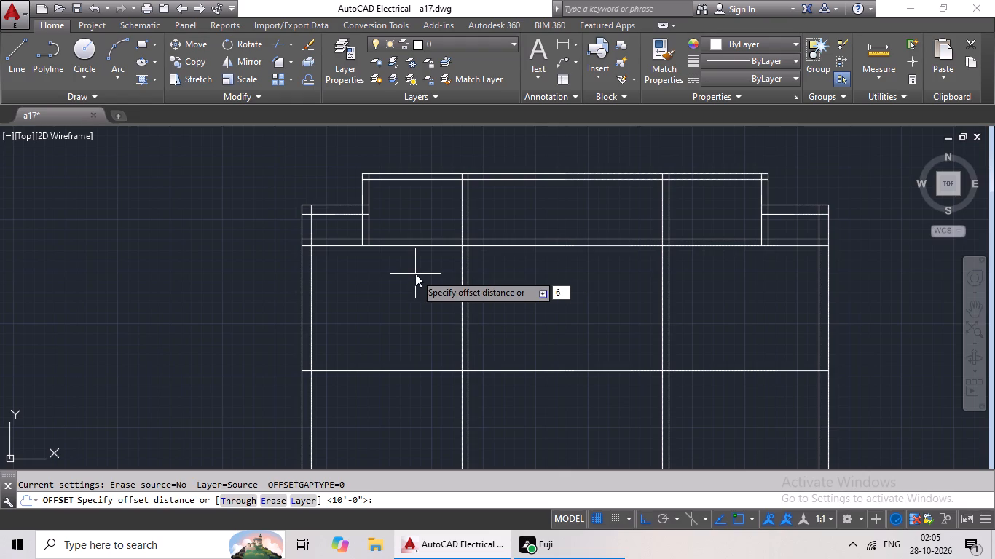
key(Return)
drag(368, 370, 364, 380)
click(353, 408)
key(Escape)
key(Escape)
key(Escape)
key(Escape)
key(Escape)
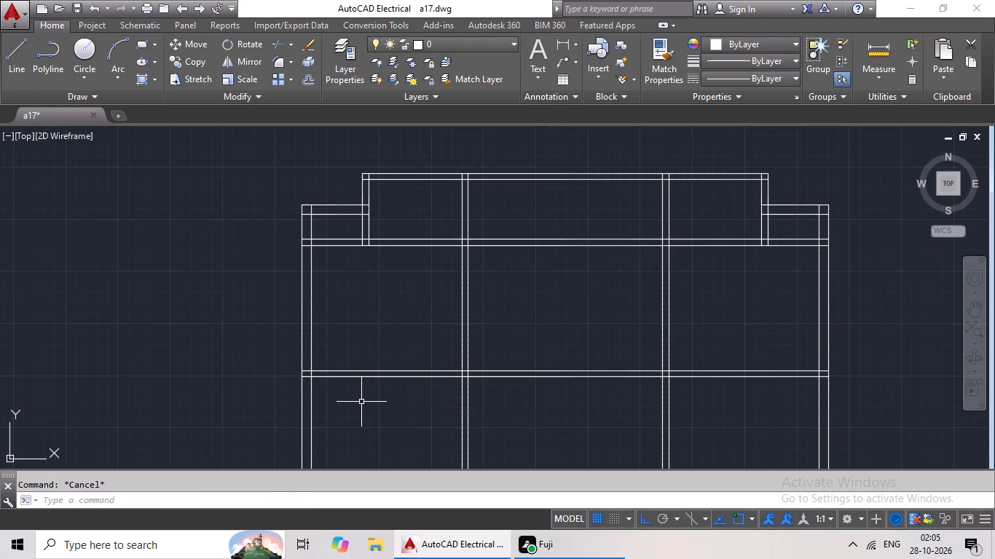
Trim away both lines of the new horizontal partition between the two inner vertical partitions.
text(TR)
key(space)
key(space)
drag(567, 336, 529, 417)
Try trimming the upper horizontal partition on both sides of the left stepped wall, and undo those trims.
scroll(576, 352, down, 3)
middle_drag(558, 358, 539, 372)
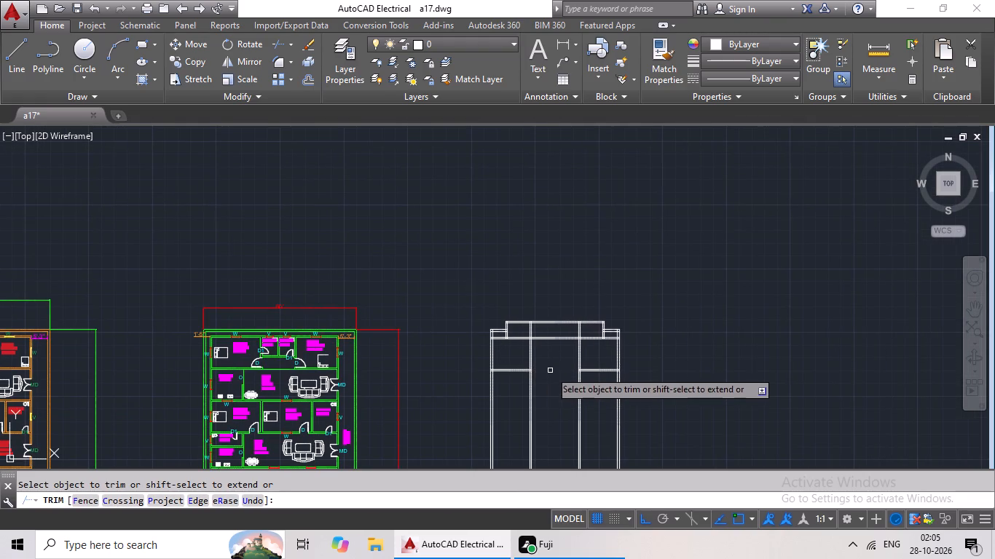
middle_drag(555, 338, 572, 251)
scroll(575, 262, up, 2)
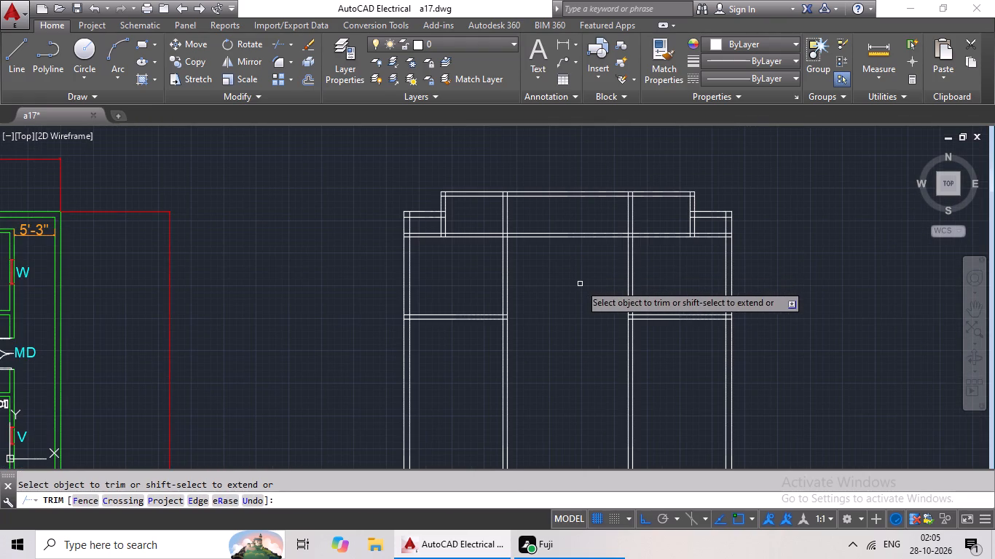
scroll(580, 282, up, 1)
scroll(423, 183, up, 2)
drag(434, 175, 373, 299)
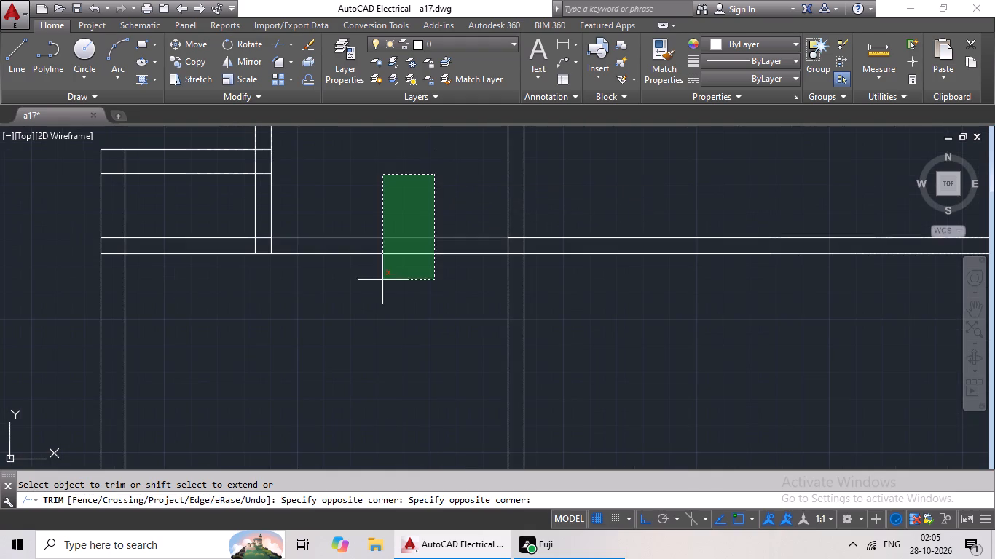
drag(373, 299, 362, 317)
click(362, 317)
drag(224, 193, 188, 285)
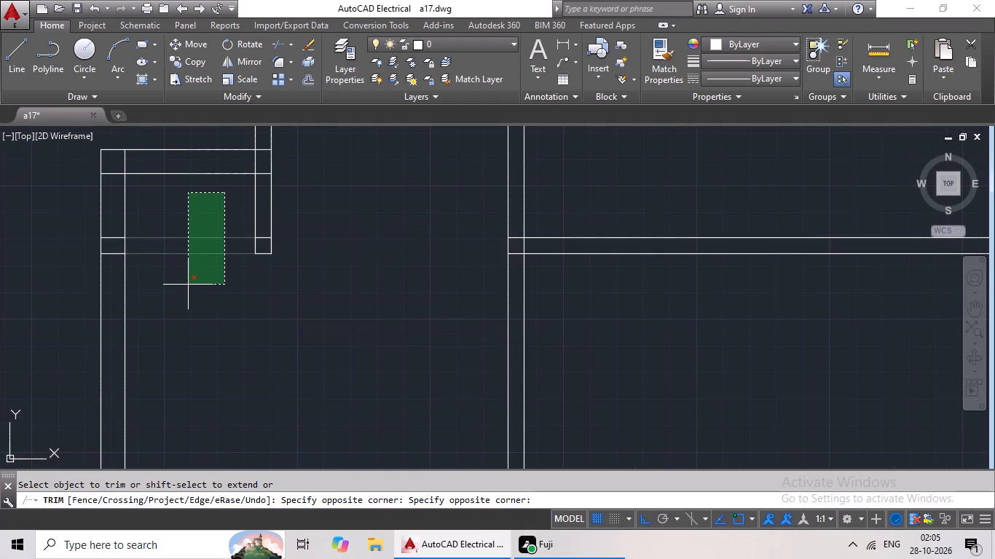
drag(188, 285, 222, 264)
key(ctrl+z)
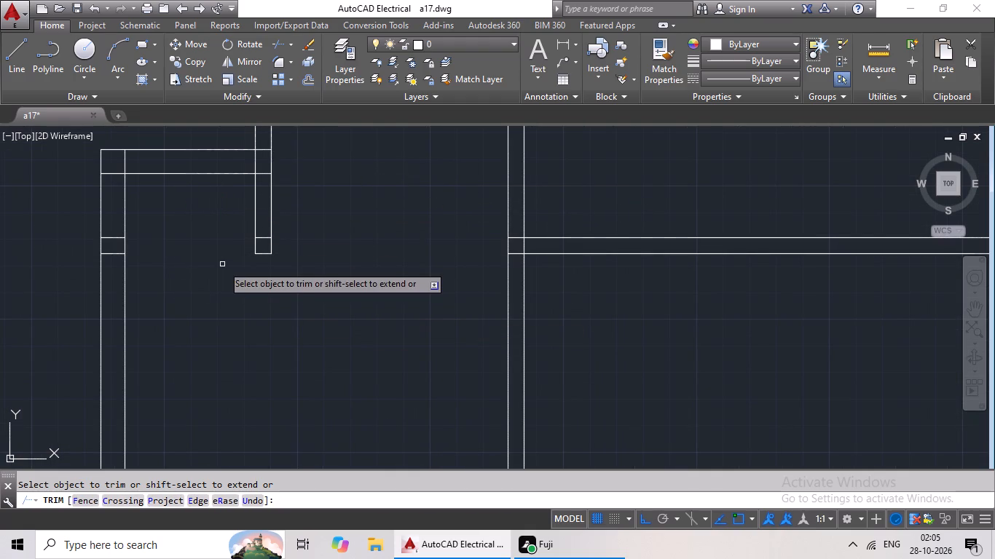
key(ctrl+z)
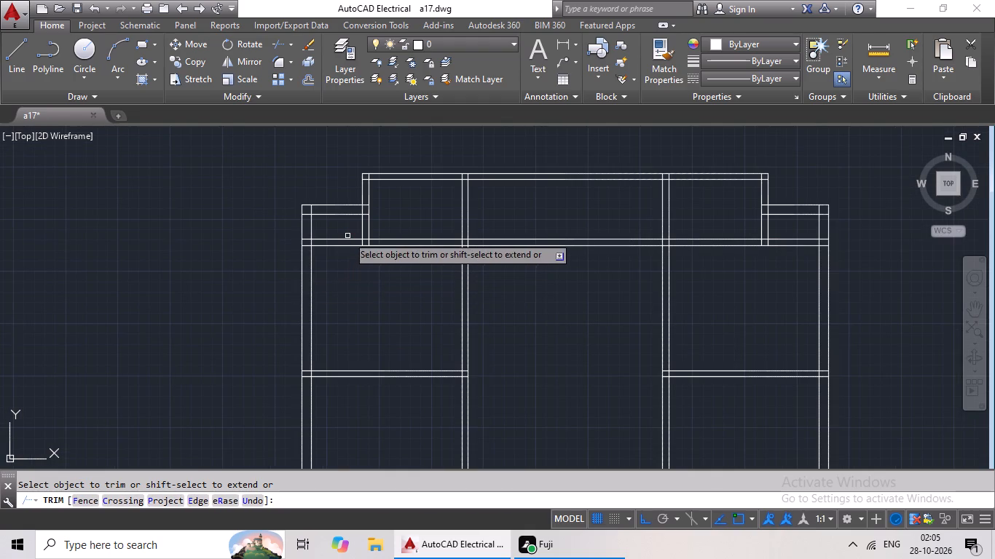
Trim the upper horizontal partition between each stepped wall and the nearest outer side wall, on both sides of the plan.
scroll(347, 236, up, 3)
drag(349, 210, 289, 301)
click(289, 301)
scroll(609, 333, down, 2)
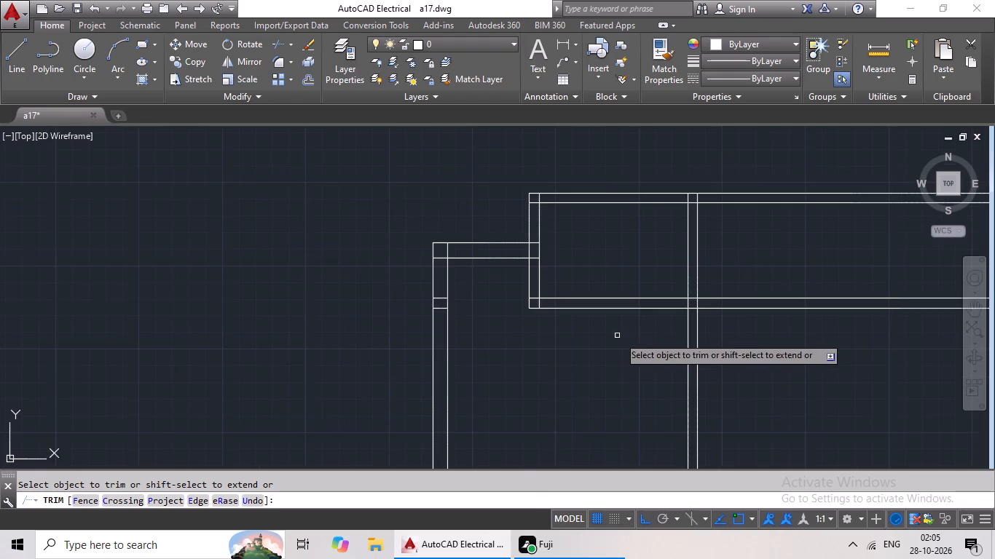
middle_drag(624, 337, 267, 336)
middle_drag(521, 325, 256, 325)
scroll(590, 290, up, 3)
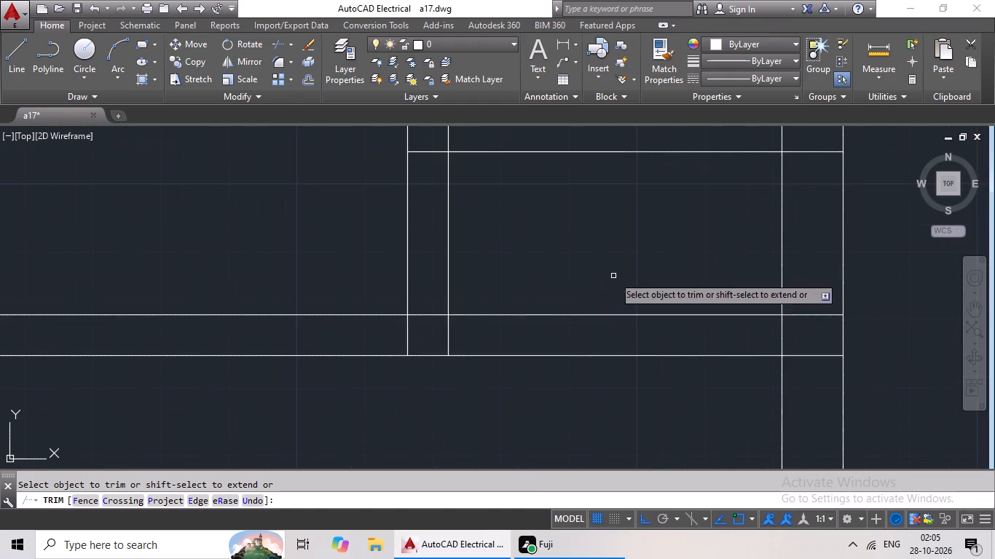
drag(624, 261, 537, 427)
drag(537, 427, 550, 419)
scroll(630, 346, down, 3)
middle_drag(478, 408, 551, 301)
scroll(519, 365, down, 1)
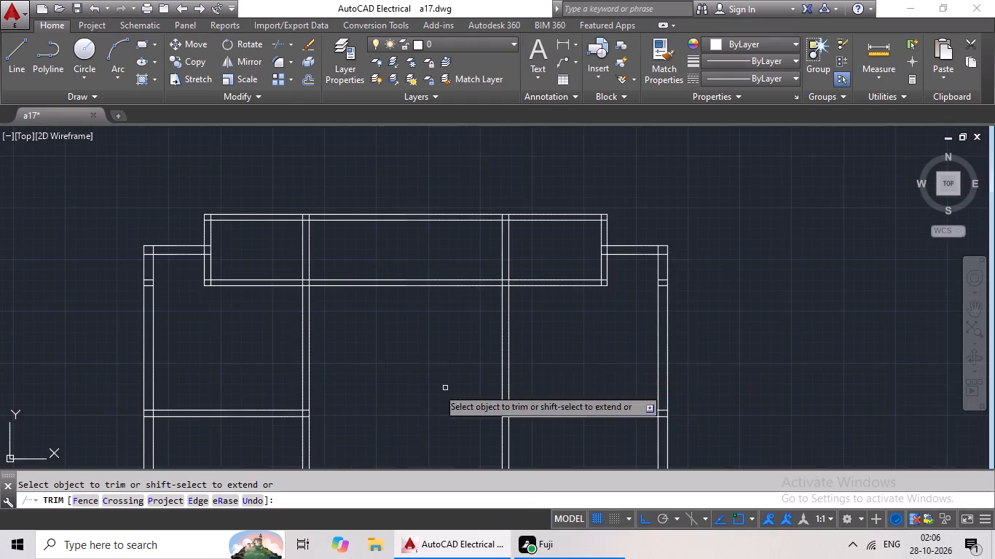
middle_drag(411, 380, 481, 327)
middle_drag(523, 282, 489, 356)
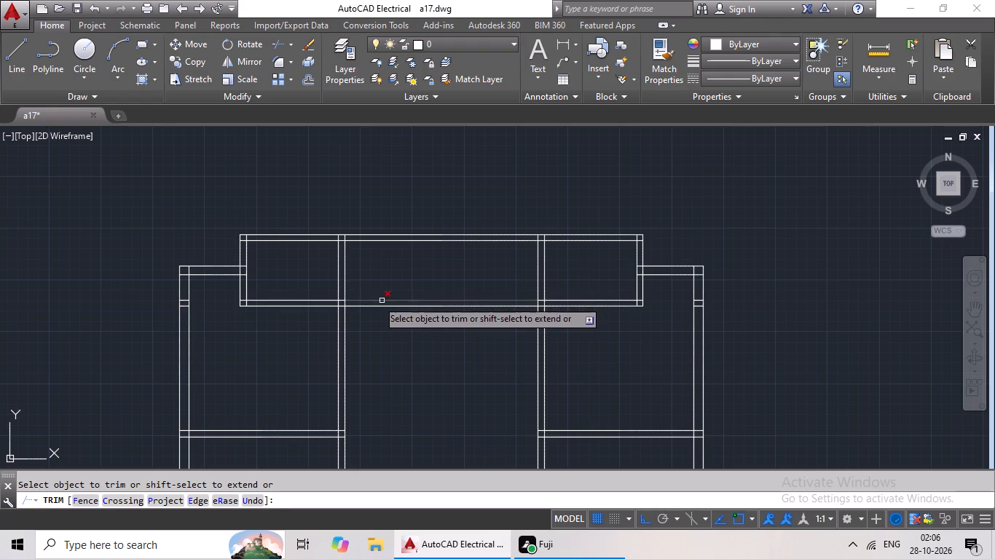
key(Escape)
key(Escape)
key(Escape)
key(Escape)
Extend both lines of the right shoulder's top wall leftward across the plan to the left inner vertical partition.
key(e)
key(x)
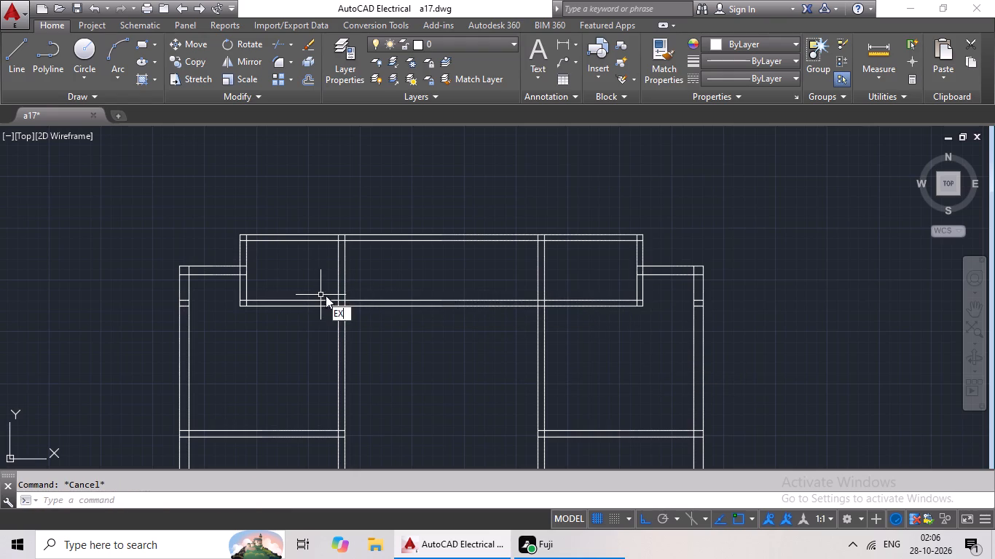
key(space)
key(space)
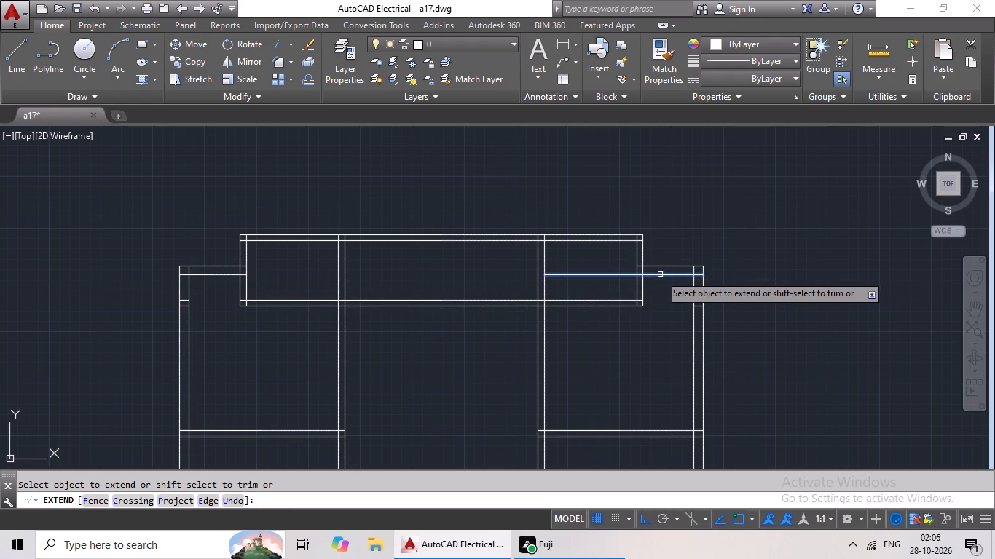
click(660, 274)
click(655, 266)
click(559, 263)
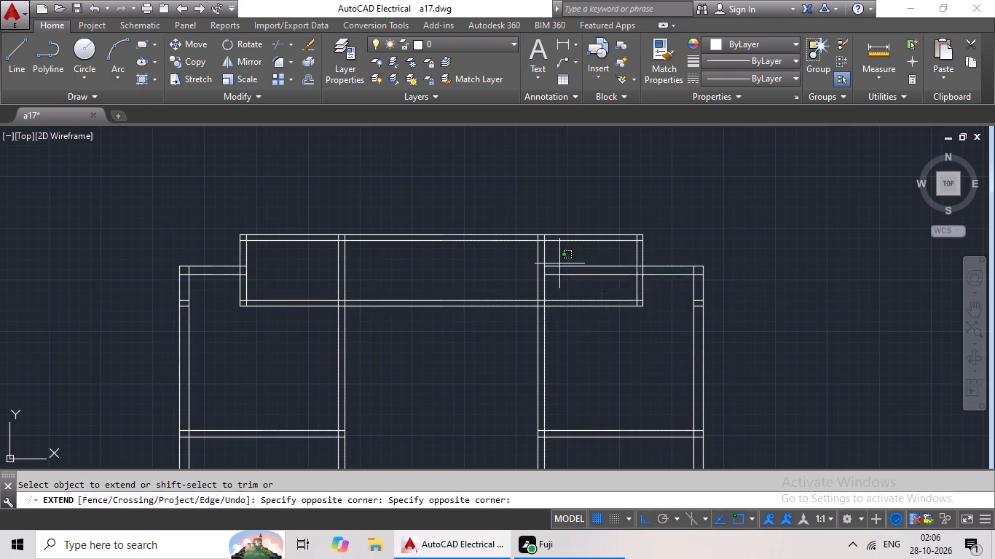
click(555, 278)
click(557, 264)
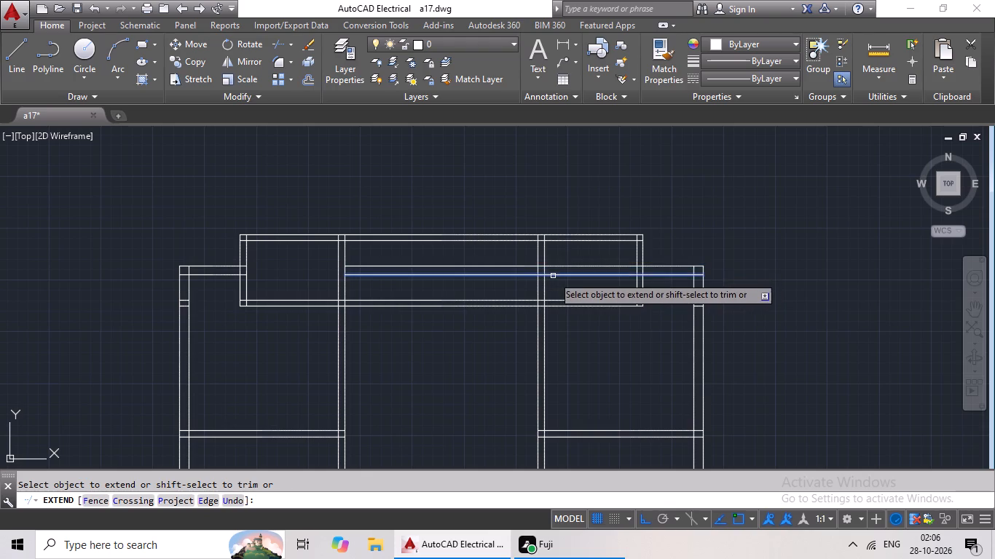
click(553, 276)
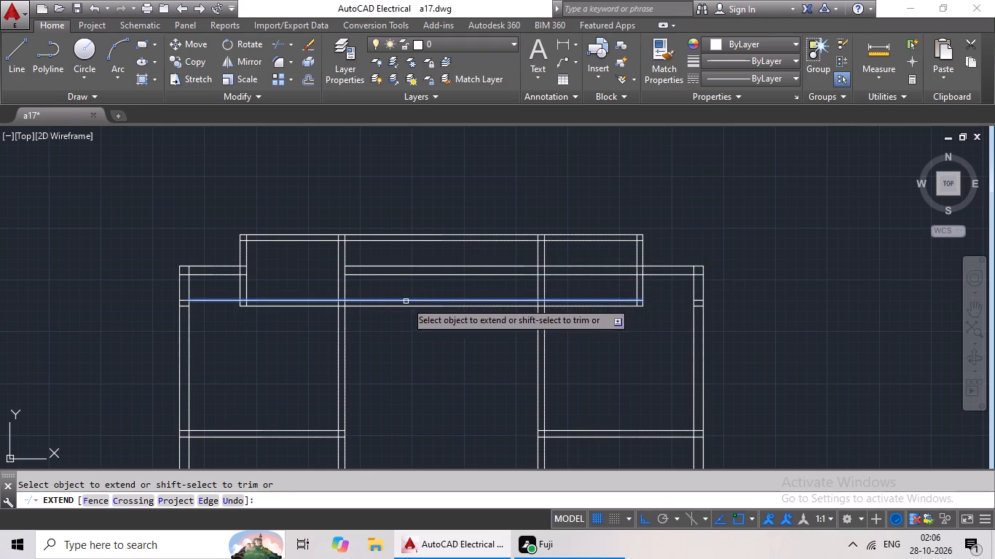
key(Escape)
key(Escape)
key(Escape)
key(Escape)
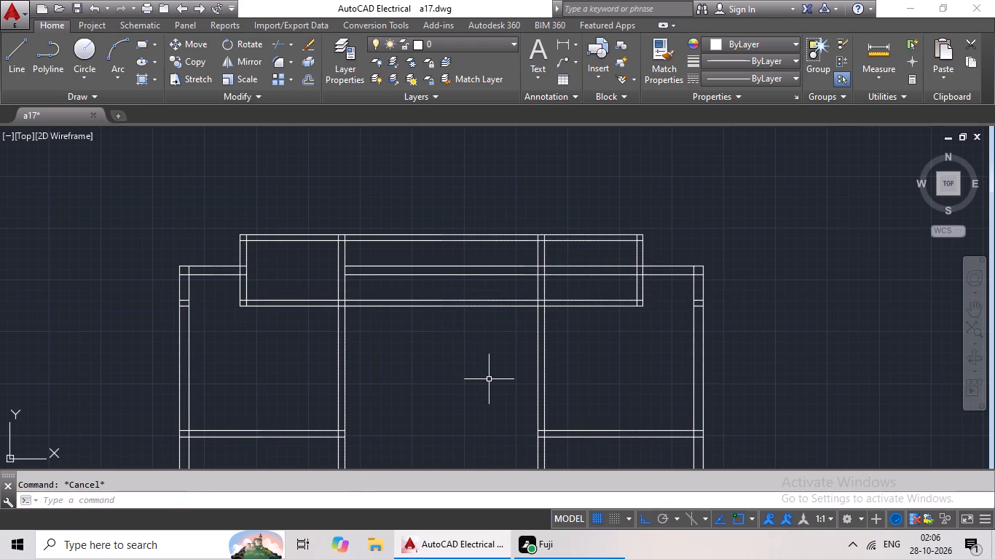
Trim the extended wall lines out of the upper right room, between the right inner partition and the stepped wall.
key(t)
key(r)
key(space)
key(space)
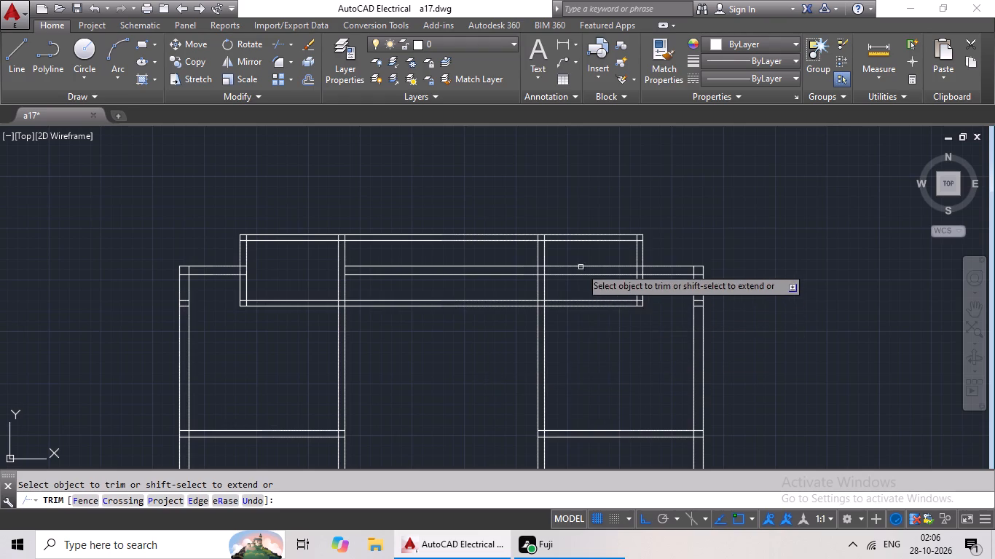
scroll(581, 267, up, 1)
drag(594, 245, 570, 292)
click(570, 292)
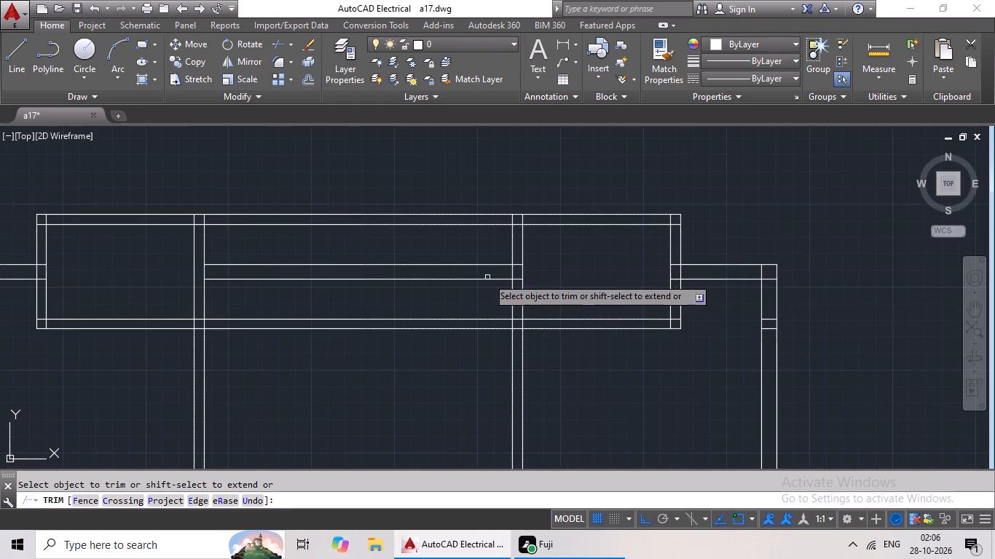
Trim away both lines of the upper horizontal partition between the two inner vertical partitions.
middle_drag(325, 288, 454, 257)
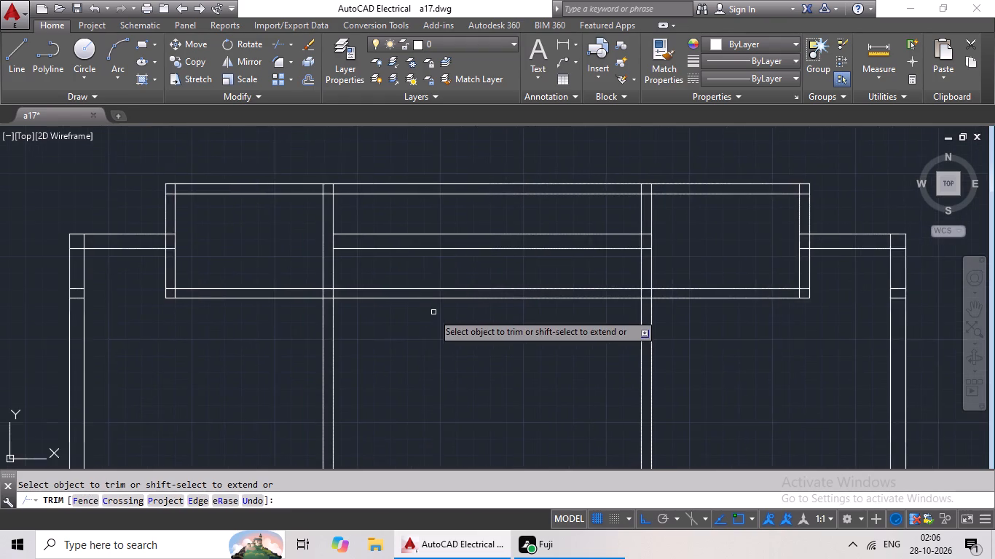
scroll(430, 317, down, 1)
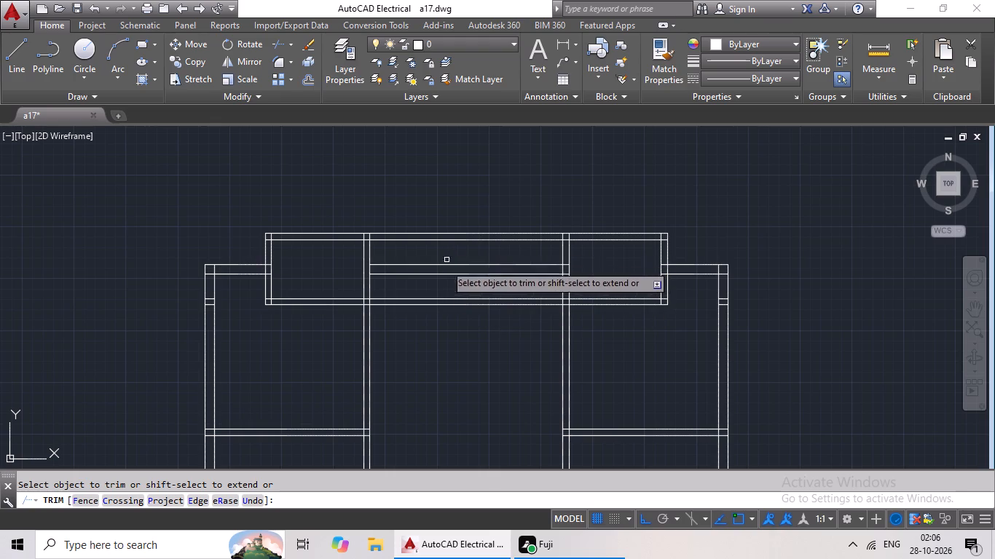
scroll(436, 304, up, 3)
drag(493, 262, 448, 359)
click(448, 359)
scroll(517, 314, down, 2)
middle_drag(527, 328, 570, 307)
middle_drag(603, 323, 630, 266)
scroll(642, 293, down, 1)
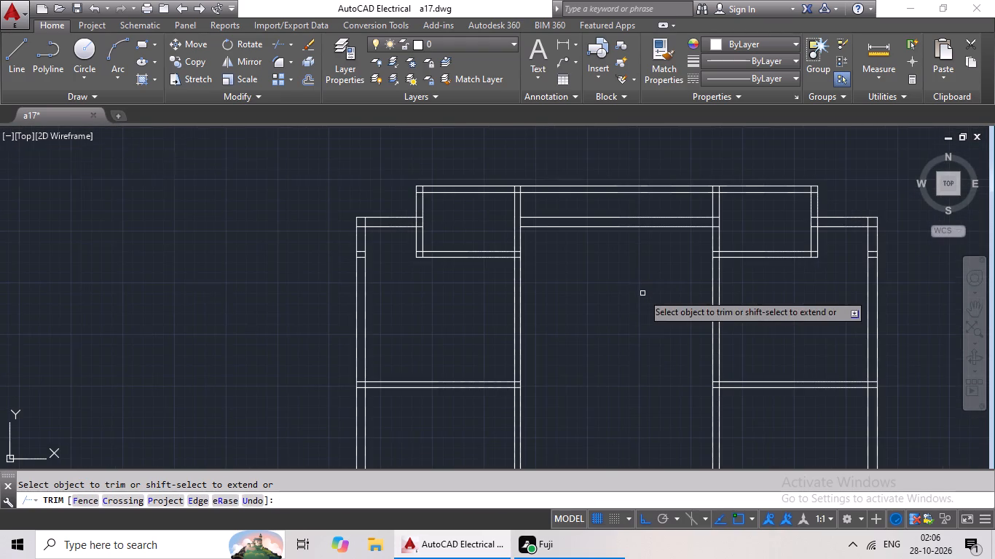
key(Escape)
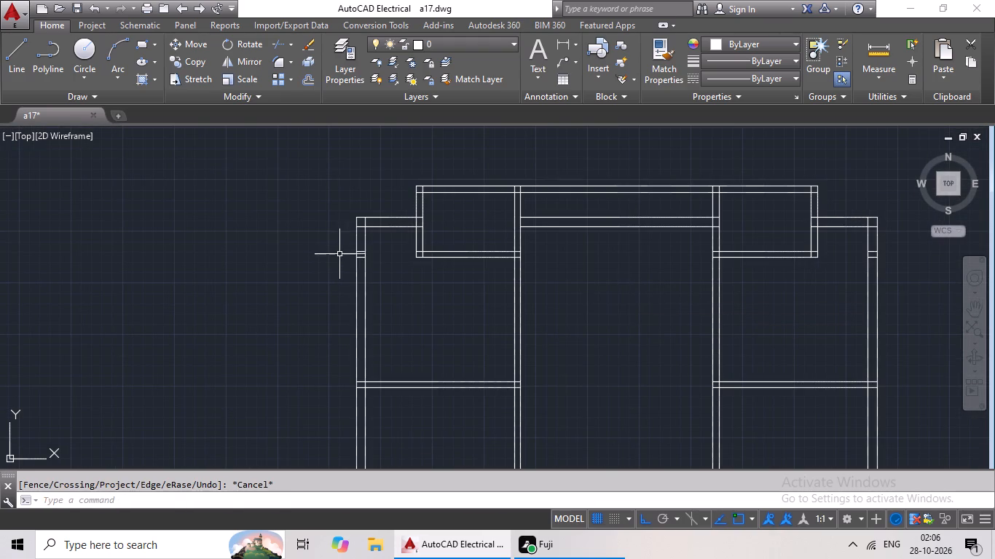
Delete the leftover short partition segments inside the left and right outer walls.
scroll(354, 253, up, 4)
drag(401, 221, 382, 305)
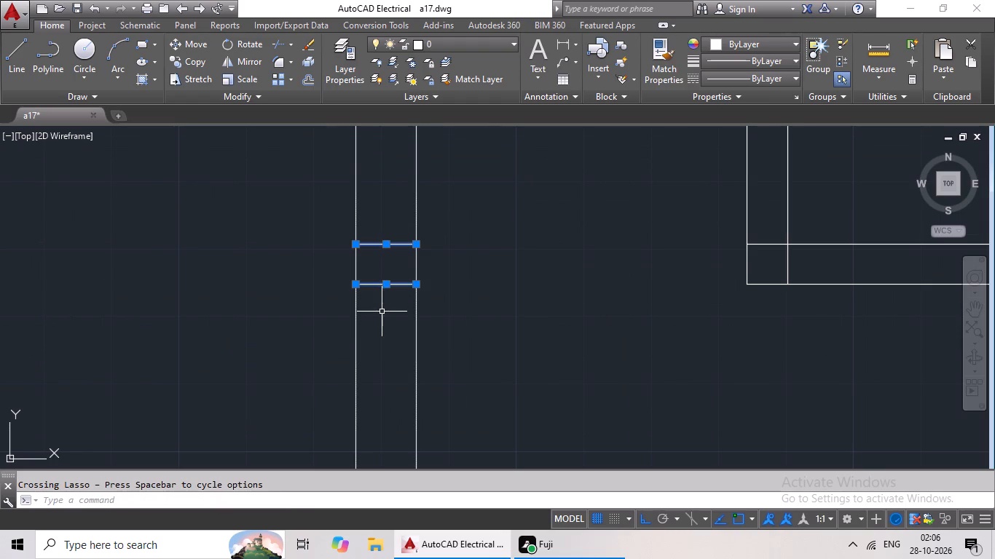
key(Delete)
scroll(562, 306, down, 3)
middle_drag(578, 300, 321, 304)
middle_drag(655, 269, 247, 261)
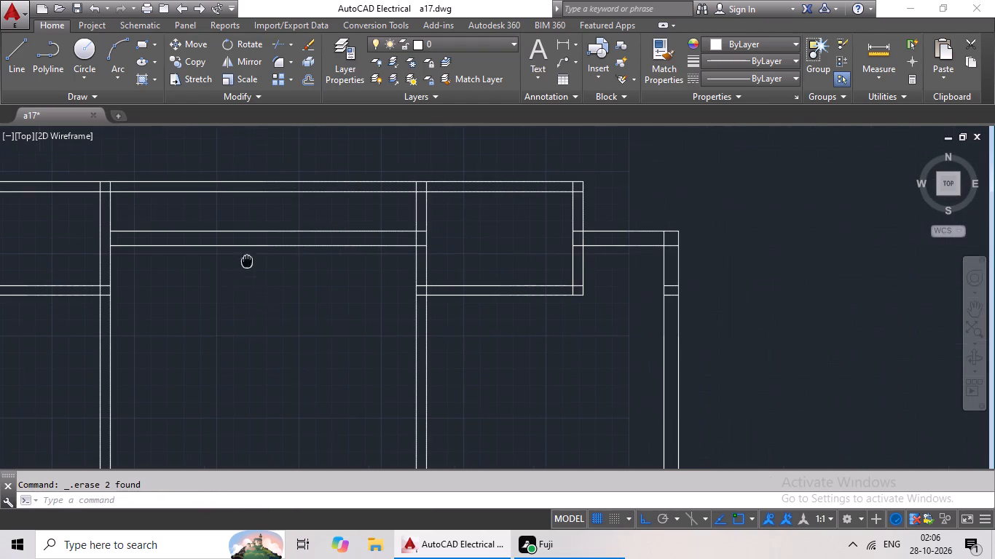
scroll(656, 296, up, 4)
drag(763, 233, 763, 319)
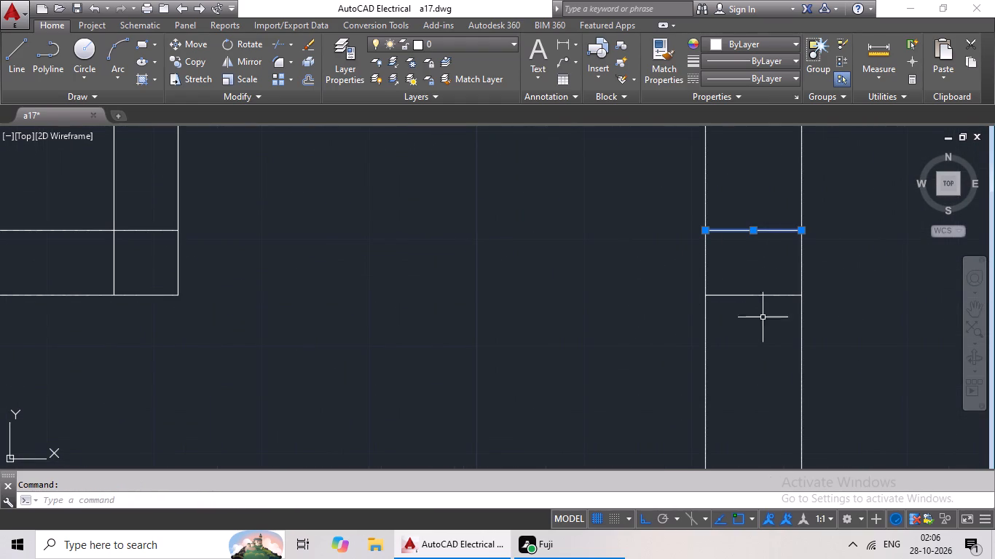
drag(763, 319, 763, 324)
key(Escape)
drag(763, 221, 755, 336)
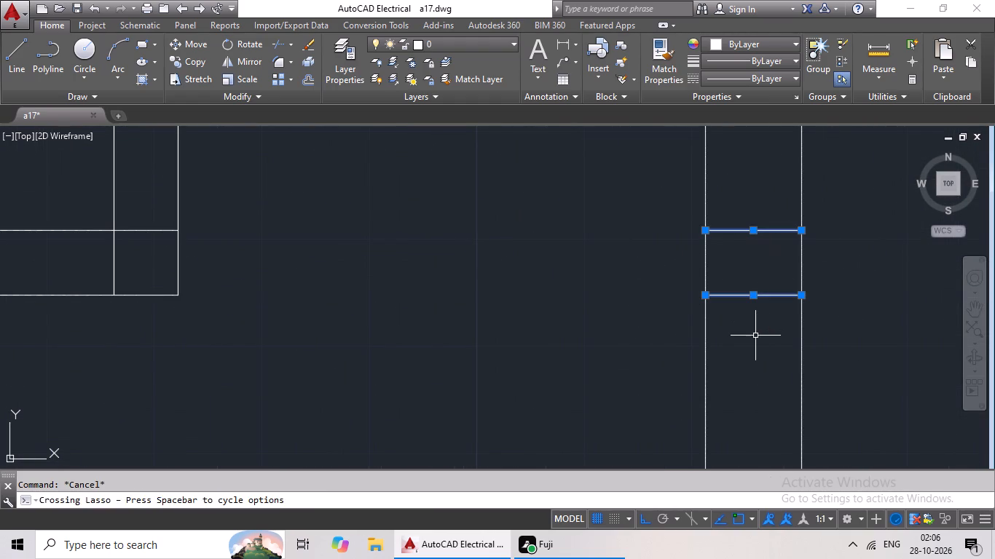
key(Delete)
Examine the cleaned-up upper rooms and the partition layout of the new plan.
scroll(745, 314, down, 2)
middle_drag(621, 306, 696, 250)
scroll(701, 256, down, 2)
middle_drag(668, 299, 696, 280)
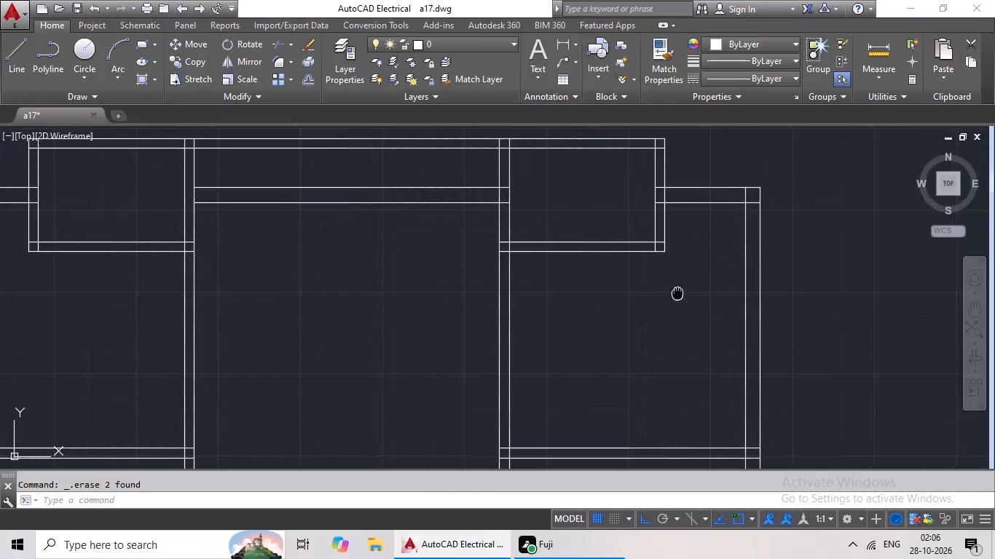
middle_drag(696, 280, 749, 225)
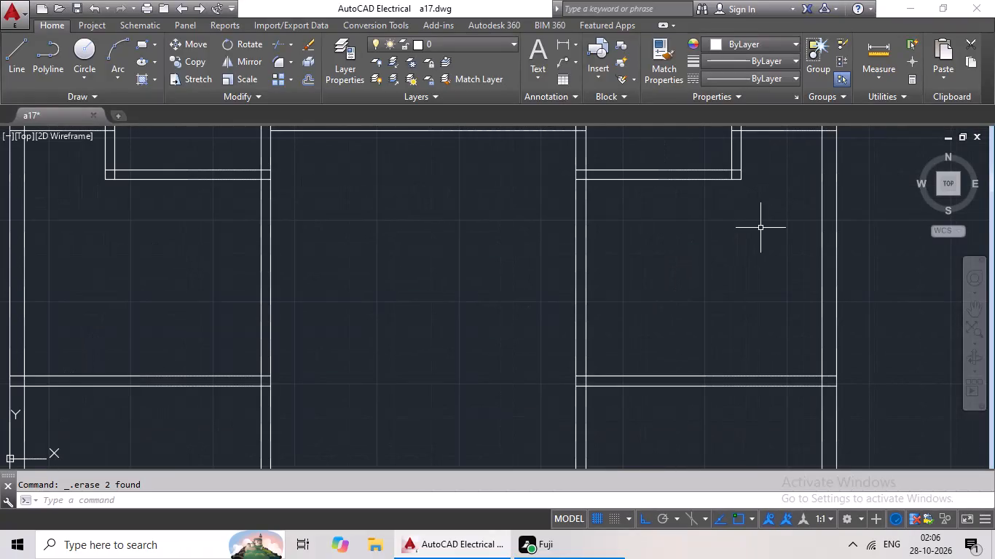
scroll(531, 287, down, 4)
middle_drag(528, 278, 563, 249)
scroll(545, 266, up, 2)
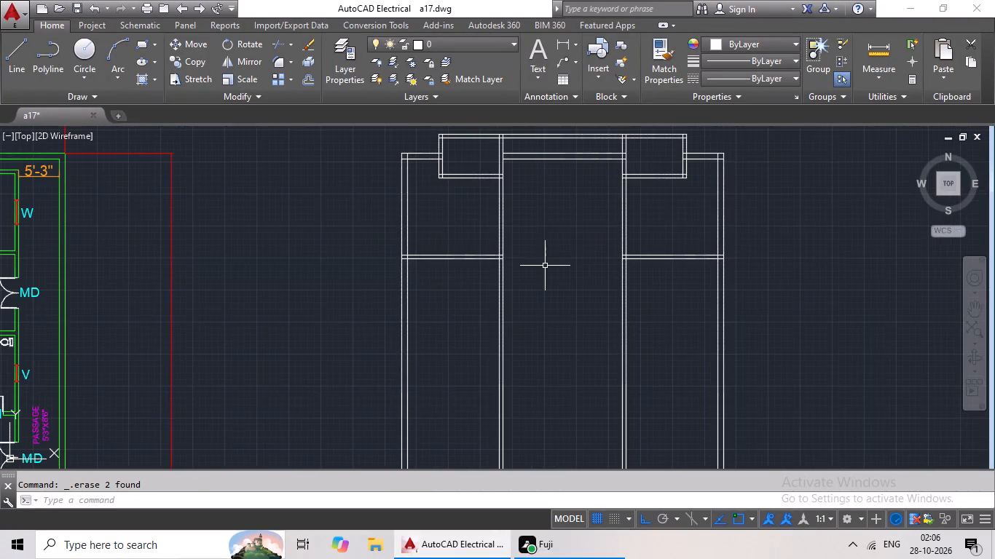
middle_drag(548, 264, 430, 319)
key(Escape)
key(Escape)
key(Escape)
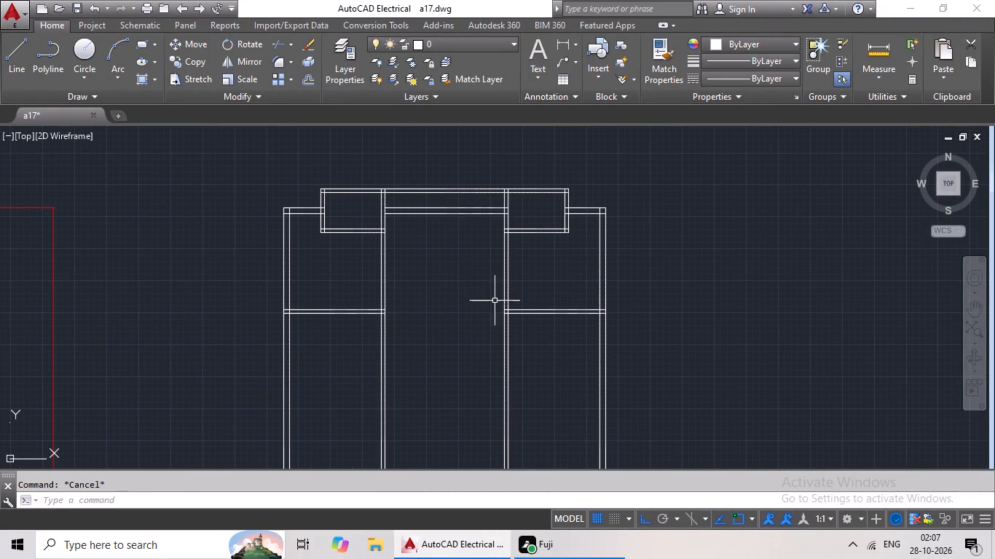
scroll(496, 299, up, 1)
middle_drag(492, 299, 449, 336)
key(Escape)
key(Escape)
key(Escape)
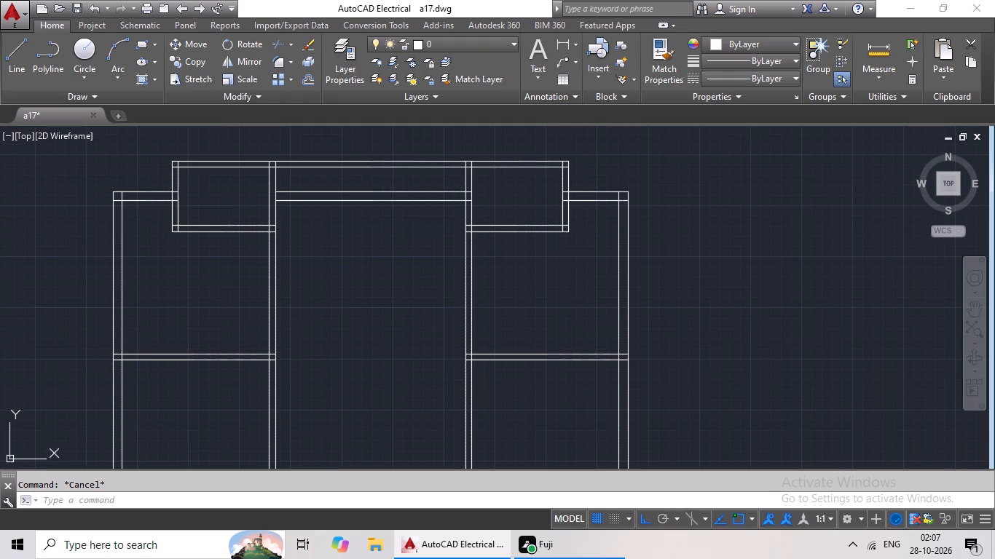
key(Escape)
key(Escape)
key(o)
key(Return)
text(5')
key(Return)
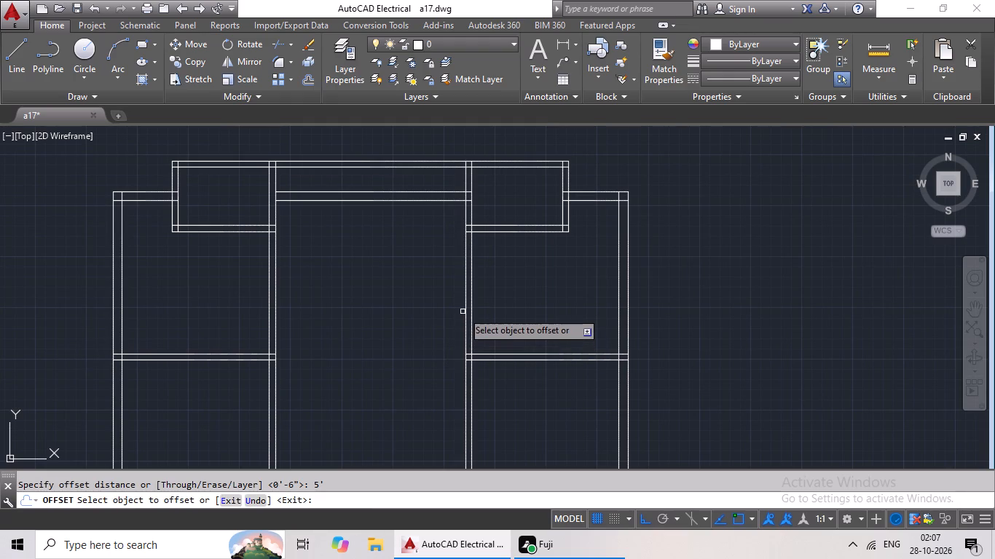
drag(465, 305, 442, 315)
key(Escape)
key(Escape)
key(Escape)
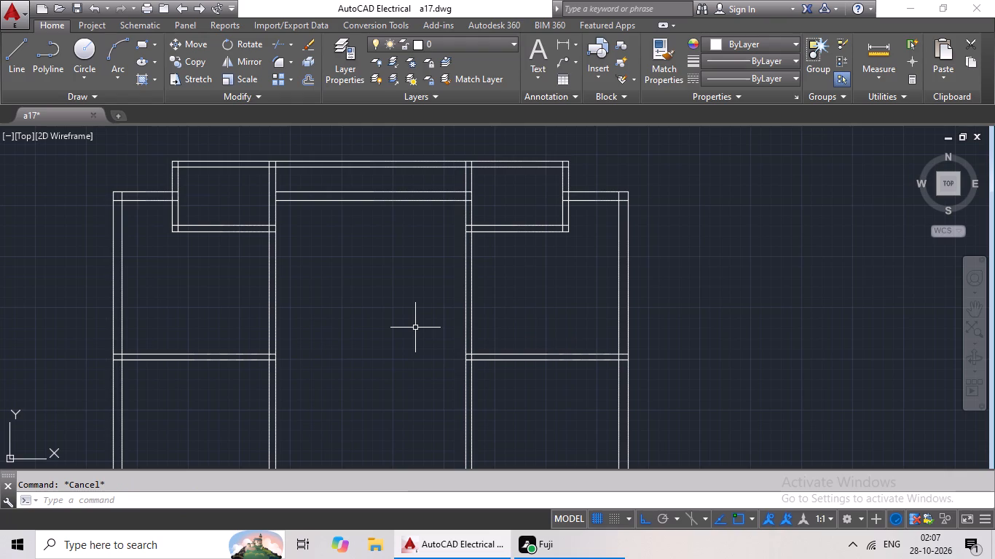
Offset the left line of the right inner vertical partition 7' into the central room.
key(o)
key(Return)
text(7')
key(Return)
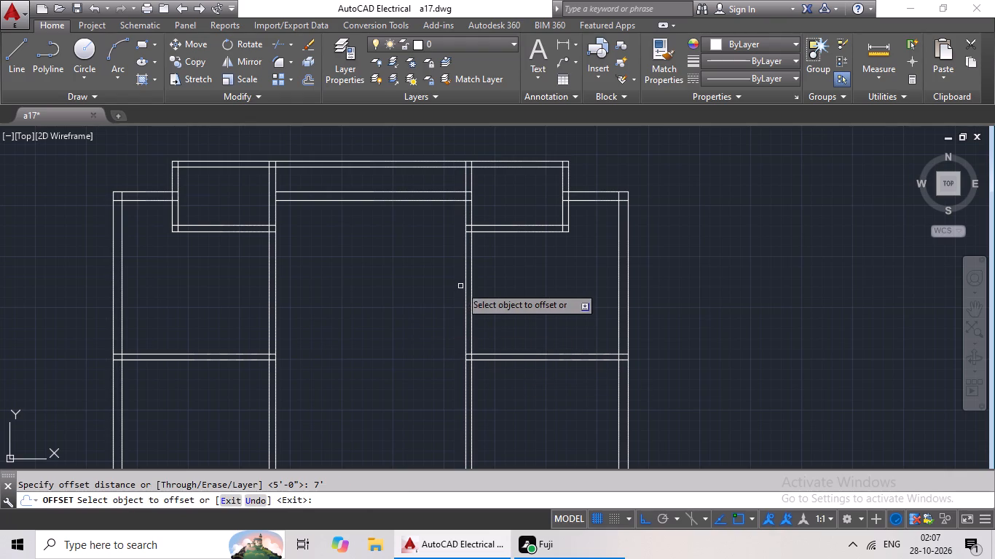
click(465, 282)
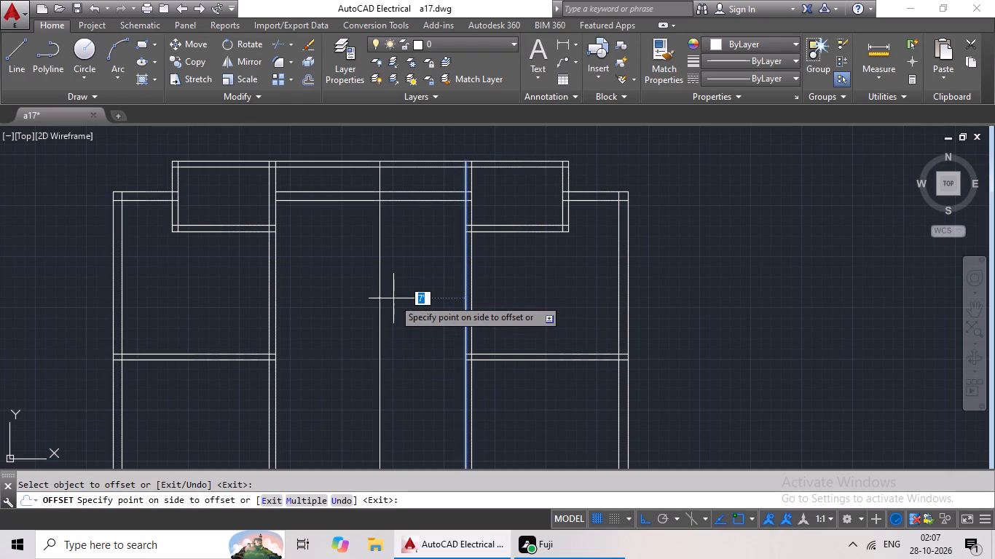
click(393, 298)
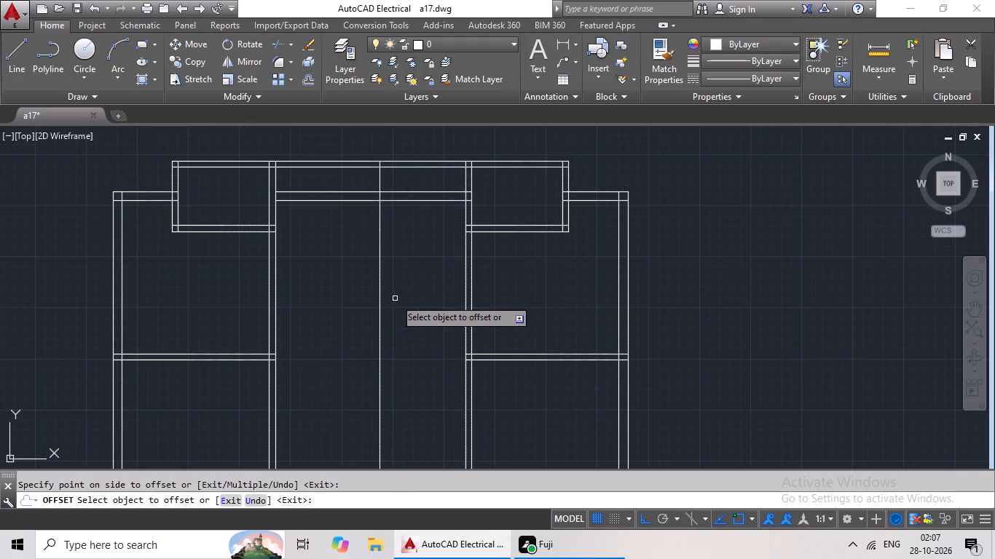
key(Escape)
key(Escape)
key(Escape)
key(Escape)
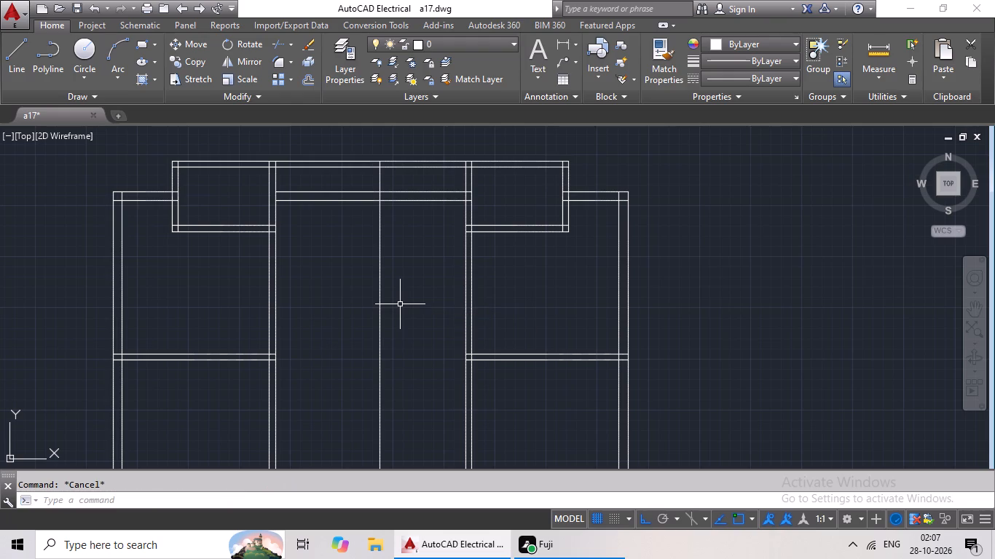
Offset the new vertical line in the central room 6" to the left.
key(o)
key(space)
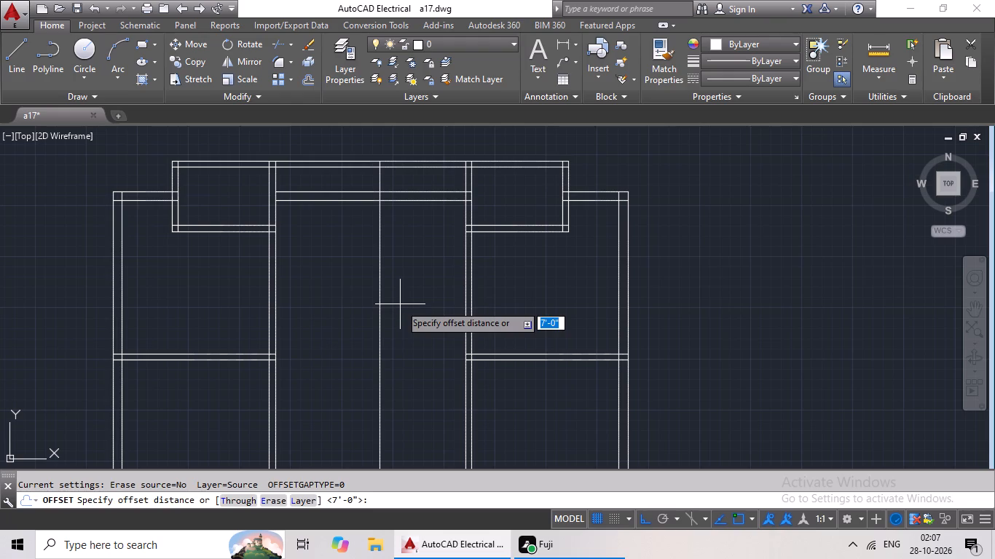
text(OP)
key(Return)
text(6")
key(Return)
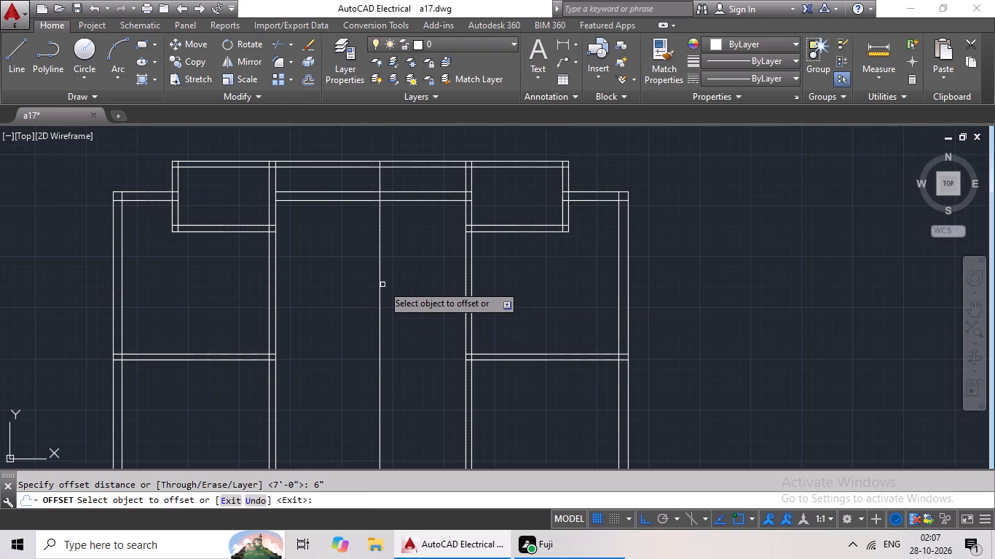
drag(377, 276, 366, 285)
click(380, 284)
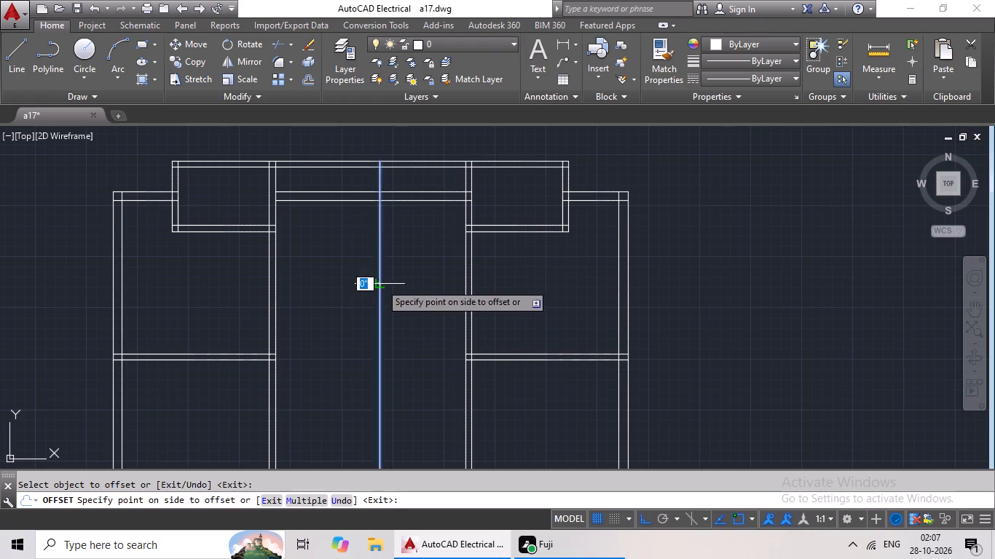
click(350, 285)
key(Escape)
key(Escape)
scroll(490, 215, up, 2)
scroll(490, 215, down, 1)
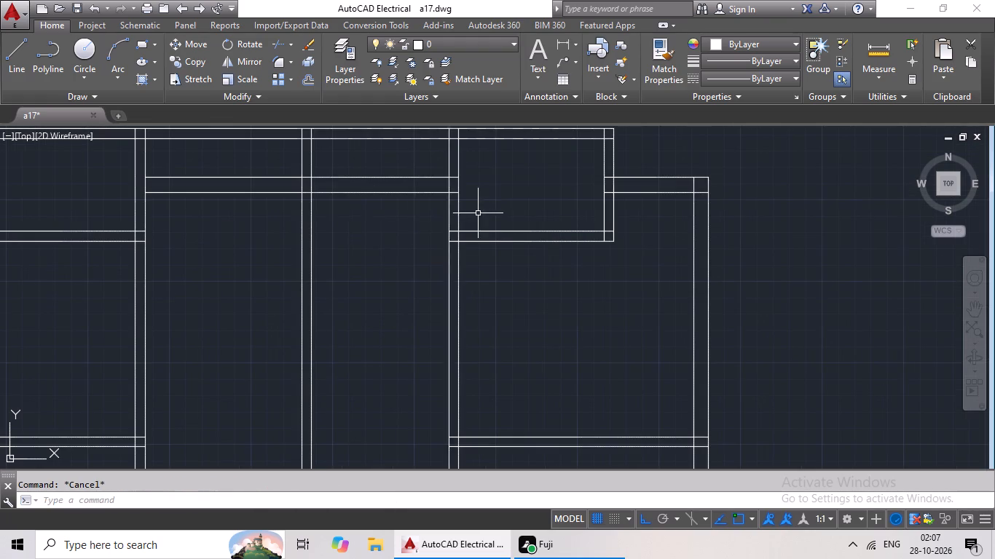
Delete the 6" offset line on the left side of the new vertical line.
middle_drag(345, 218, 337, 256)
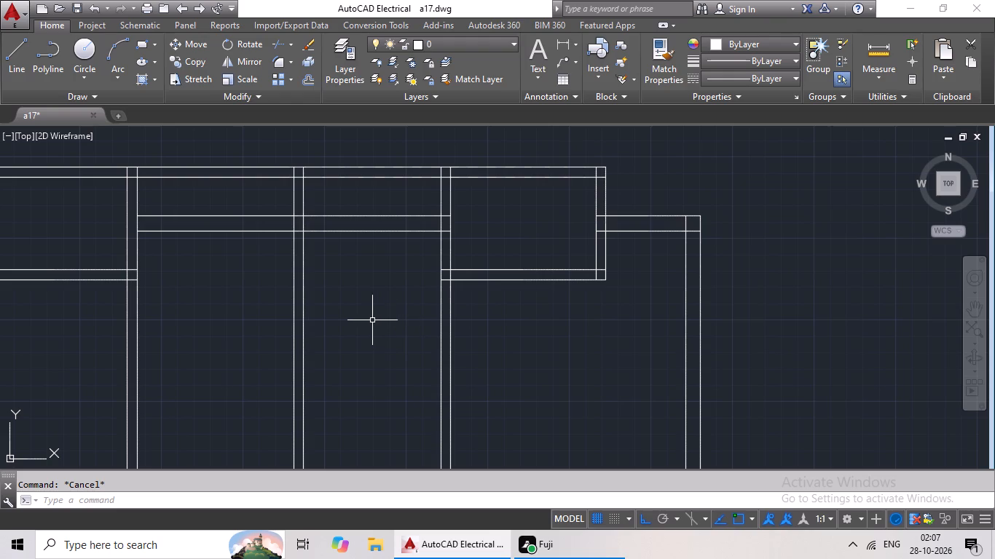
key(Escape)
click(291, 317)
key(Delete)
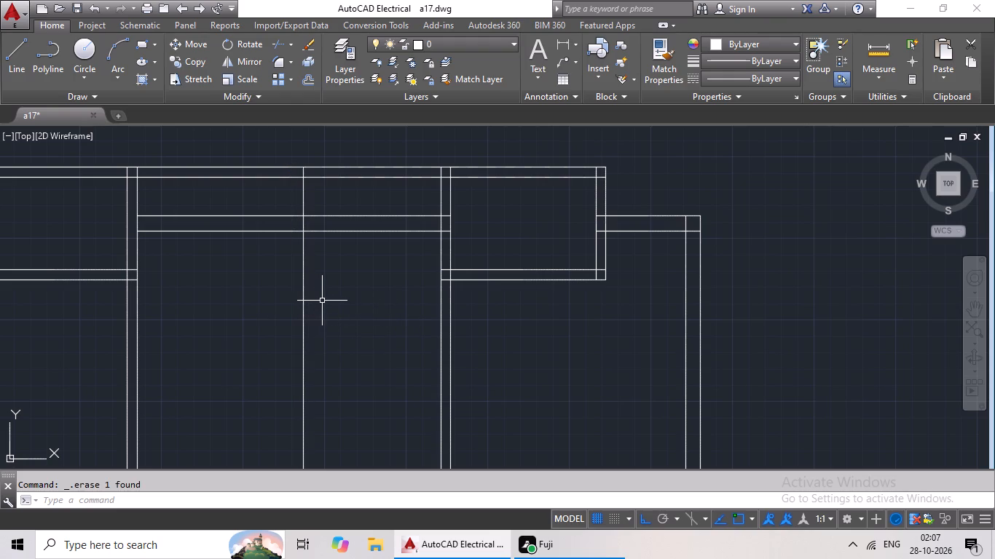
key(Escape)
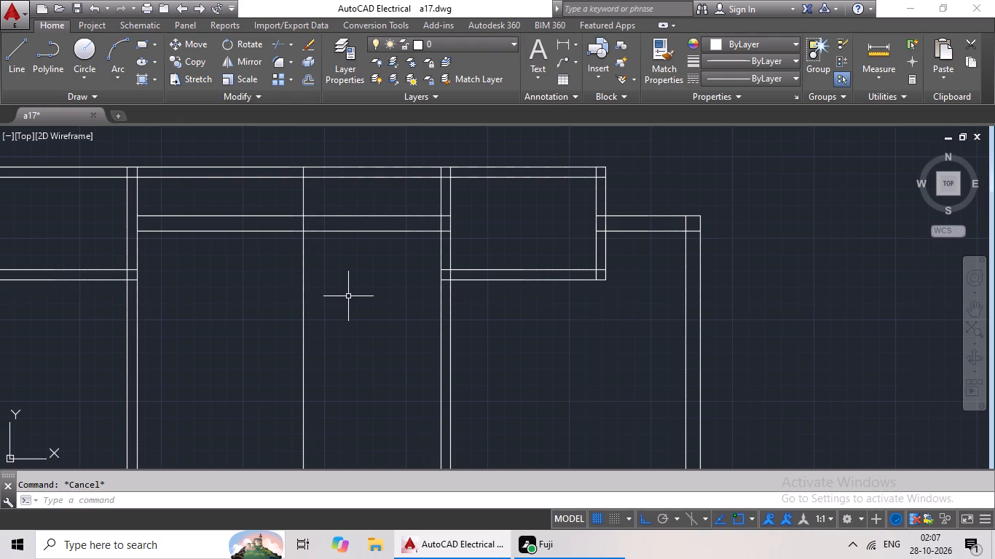
Offset the central room's new vertical line 9" to the left to form a wall.
key(Escape)
key(o)
key(Return)
key(9)
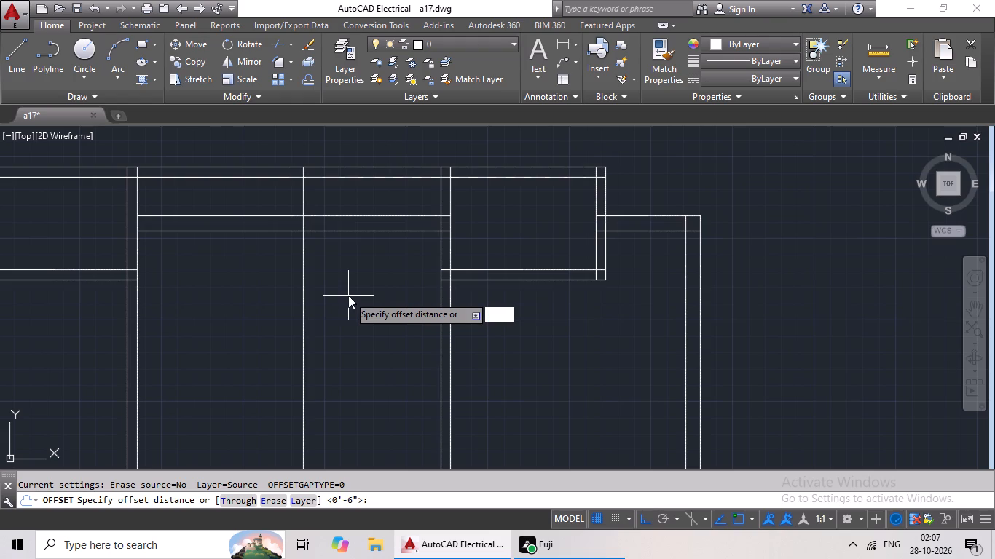
key(shift+quotedbl)
key(Return)
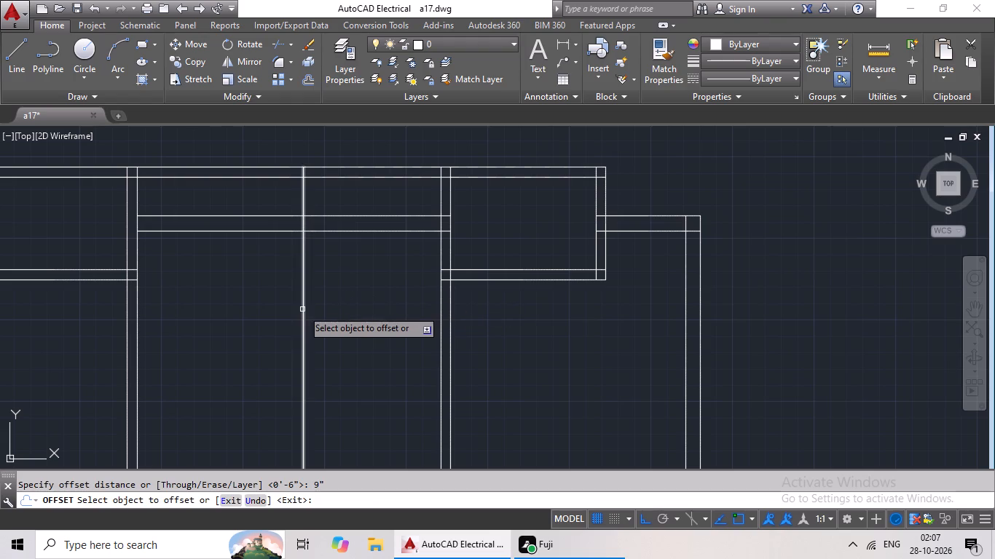
click(301, 310)
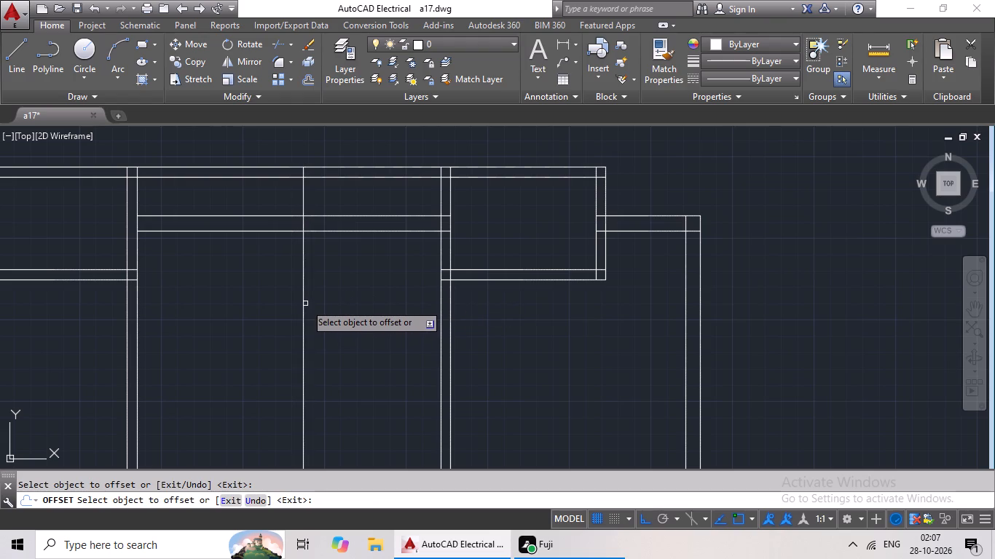
drag(304, 288, 275, 290)
click(230, 295)
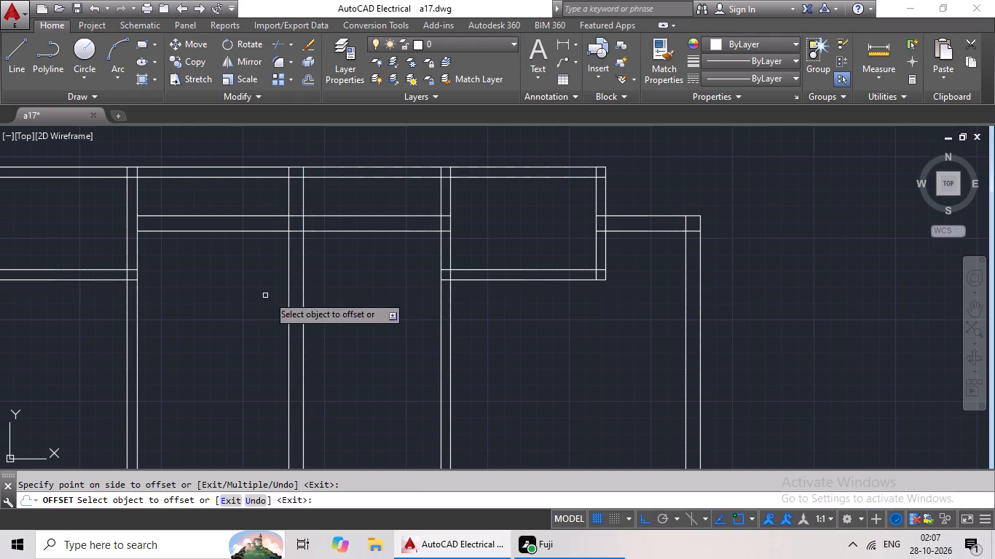
key(Escape)
middle_drag(377, 276, 463, 293)
key(Escape)
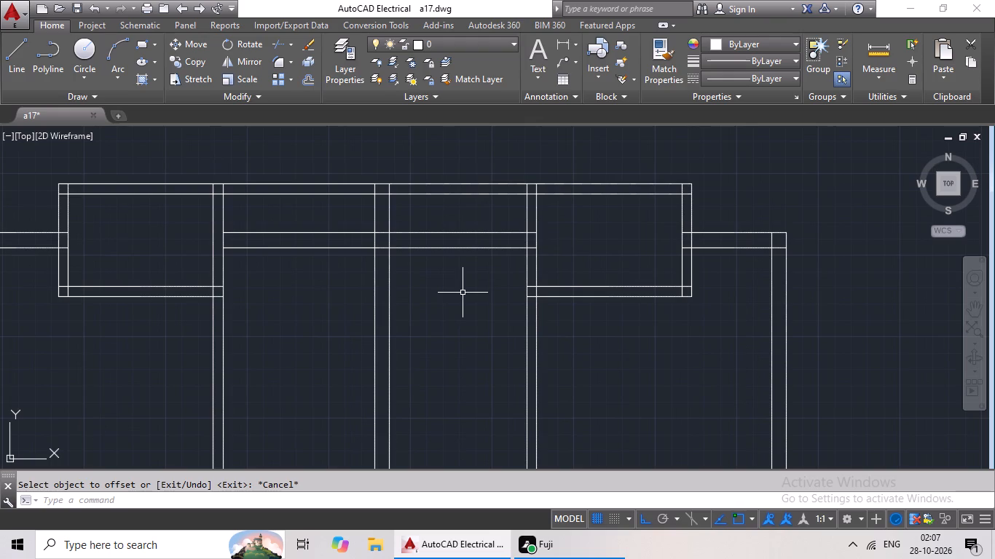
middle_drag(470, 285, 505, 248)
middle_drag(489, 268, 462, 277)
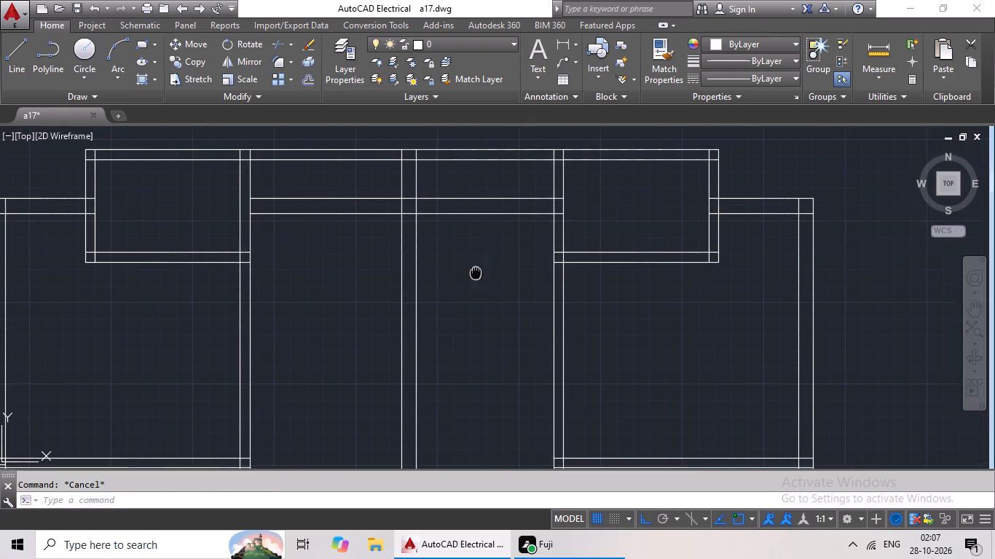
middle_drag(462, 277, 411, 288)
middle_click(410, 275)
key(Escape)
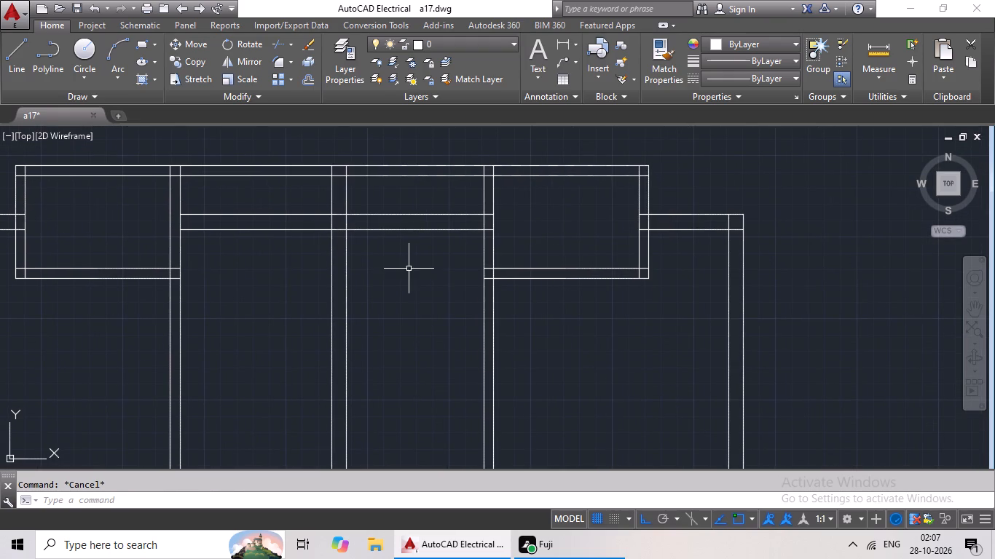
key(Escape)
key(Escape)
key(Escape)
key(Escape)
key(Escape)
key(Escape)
Offset the lower line of the central room's top horizontal wall 5' downward.
key(Escape)
key(Escape)
key(Escape)
key(o)
key(Return)
text(5')
key(Return)
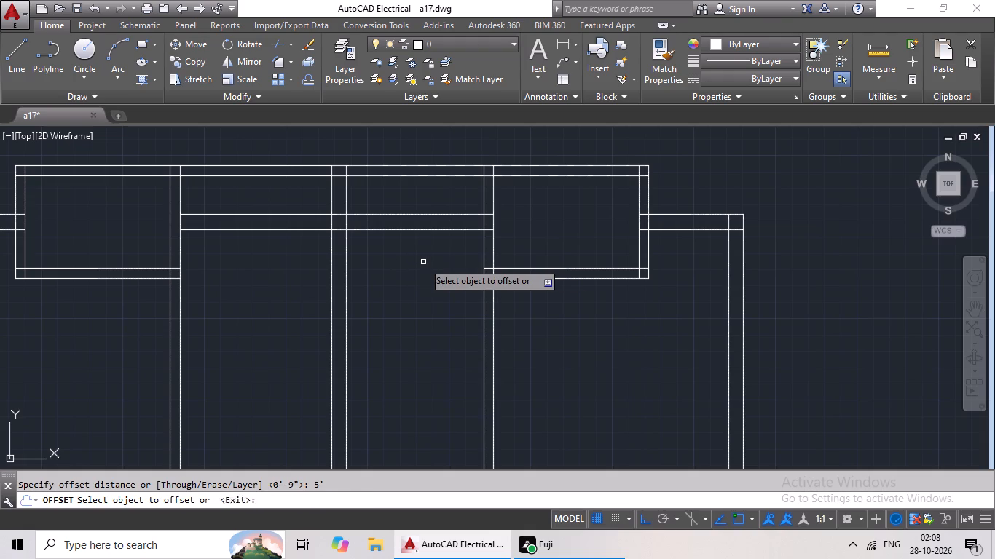
click(421, 230)
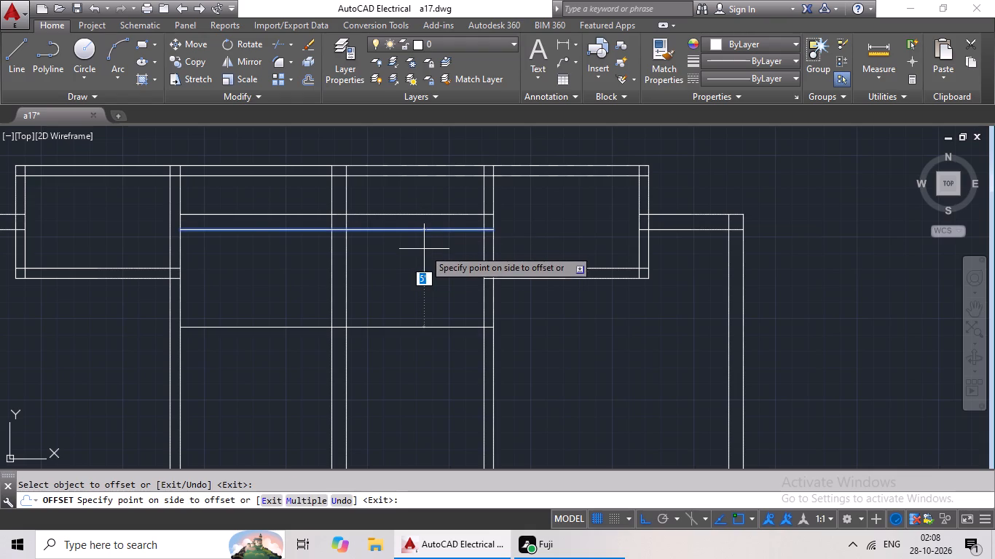
click(425, 250)
key(Escape)
key(Escape)
key(Escape)
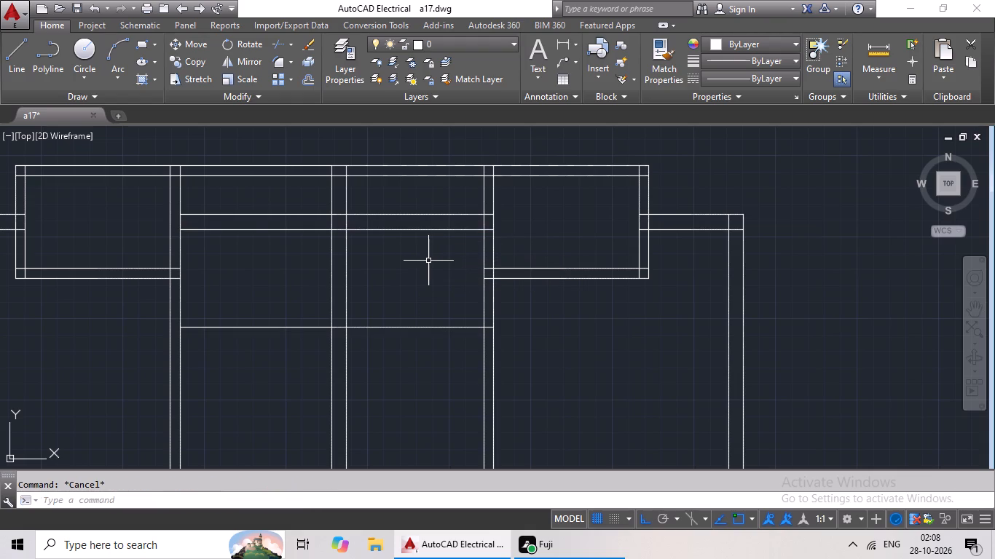
Offset the new horizontal line in the central room 9" downward to form a wall.
key(o)
key(Return)
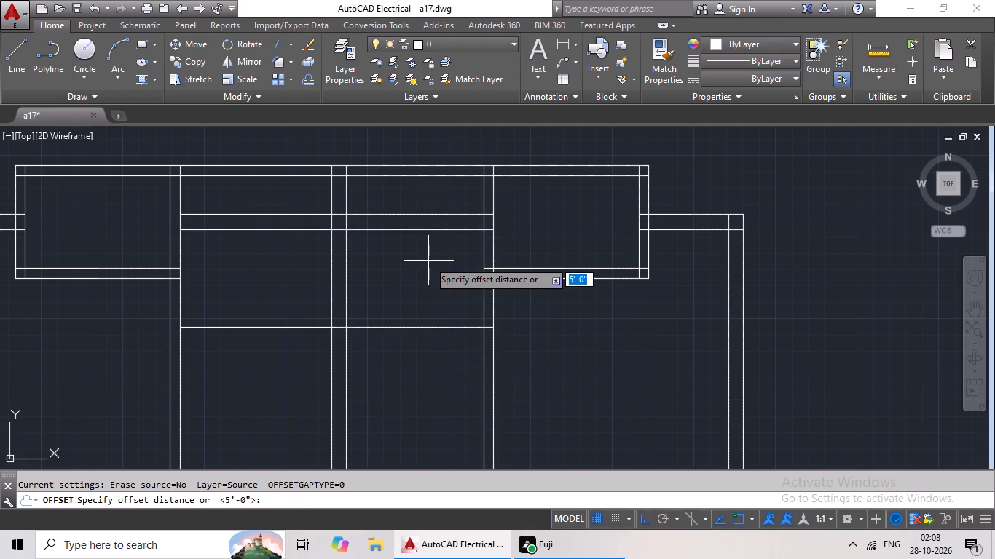
text(9")
key(Return)
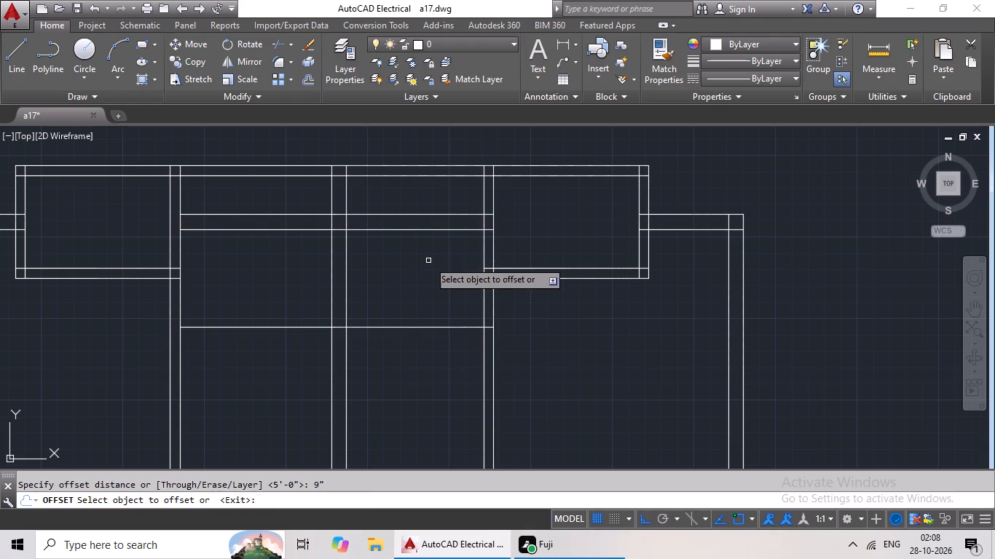
drag(407, 326, 404, 355)
click(404, 355)
key(Escape)
key(Escape)
key(Escape)
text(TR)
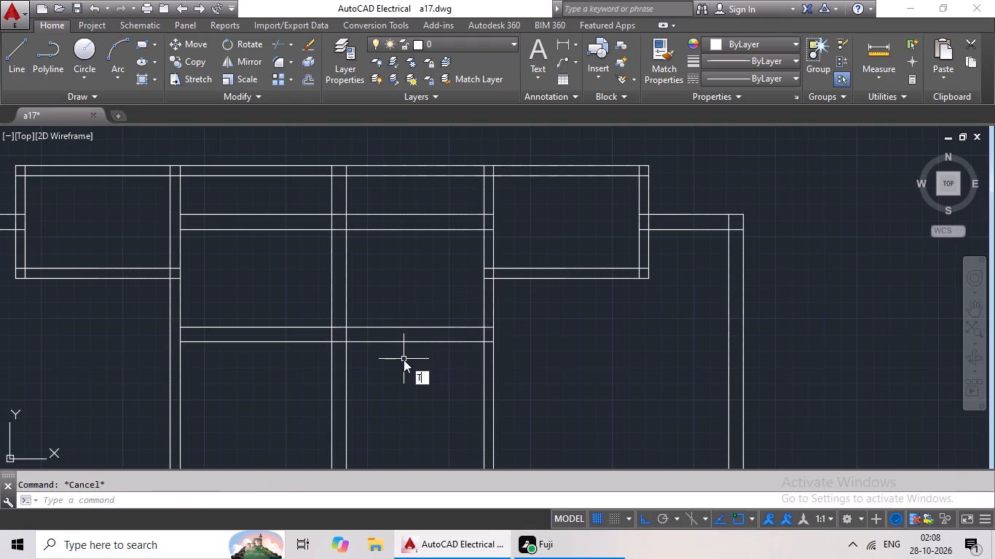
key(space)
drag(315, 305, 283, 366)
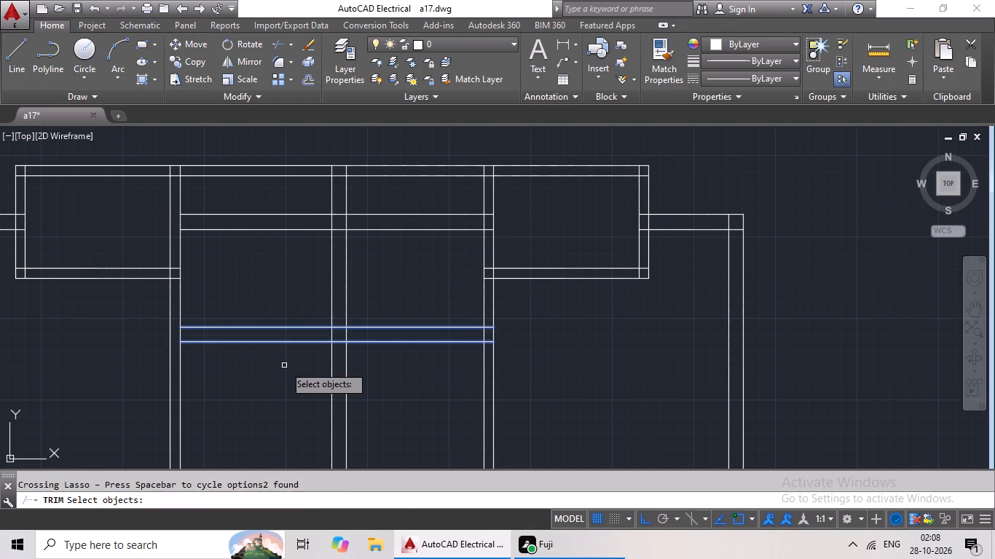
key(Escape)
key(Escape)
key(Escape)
Trim both lines of the new horizontal wall between the left inner partition and the central 9" vertical wall.
text(TR)
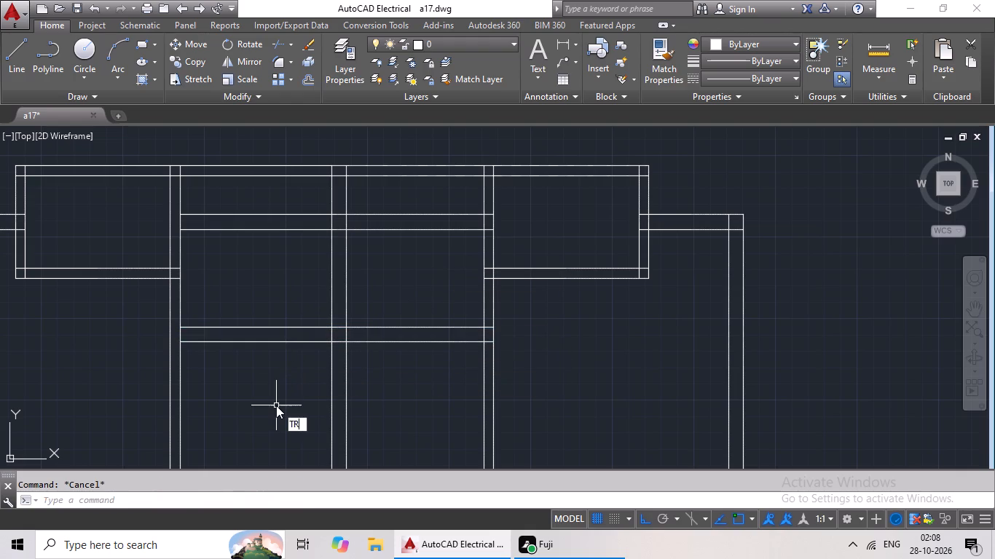
key(space)
key(space)
drag(298, 298, 261, 376)
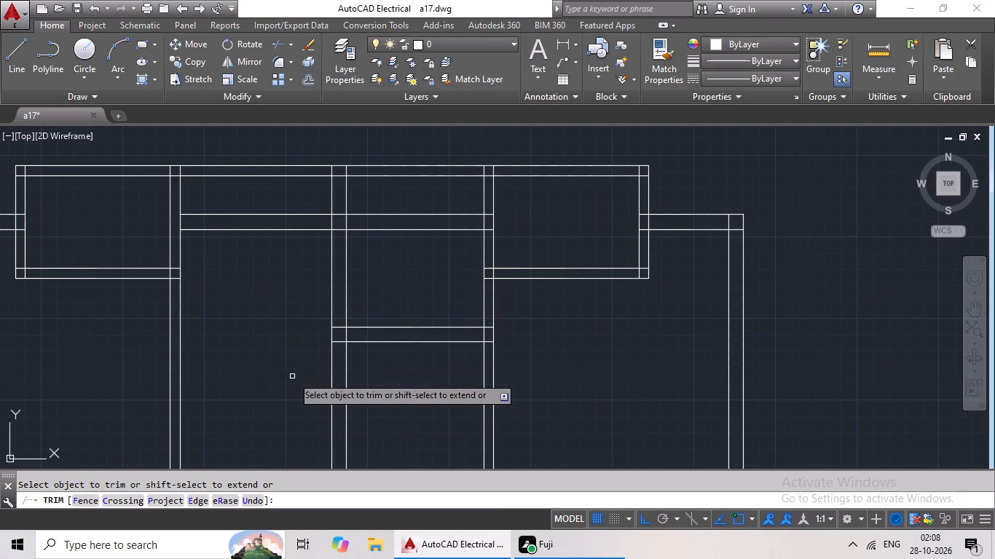
middle_drag(414, 364, 436, 341)
scroll(452, 339, up, 1)
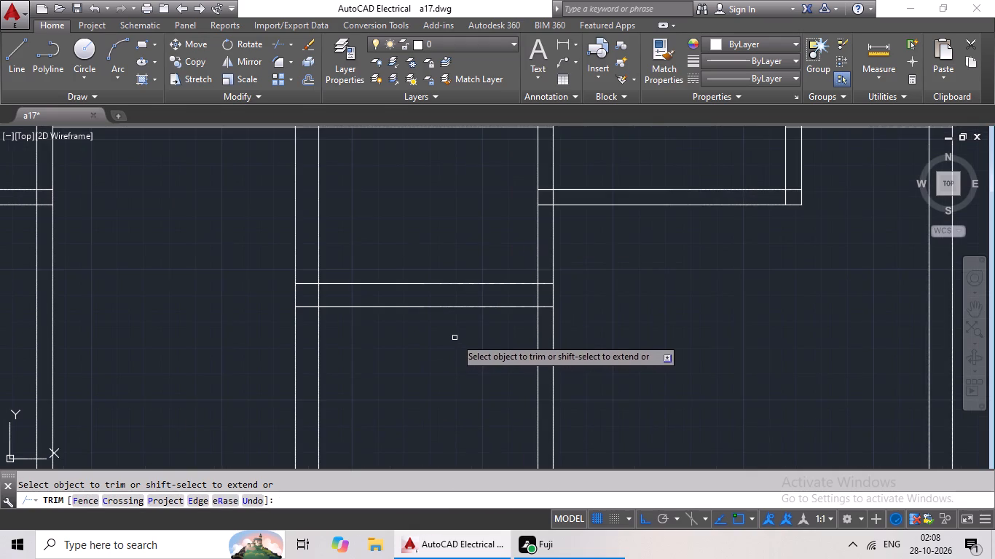
middle_drag(465, 333, 408, 376)
key(Escape)
key(Escape)
key(Escape)
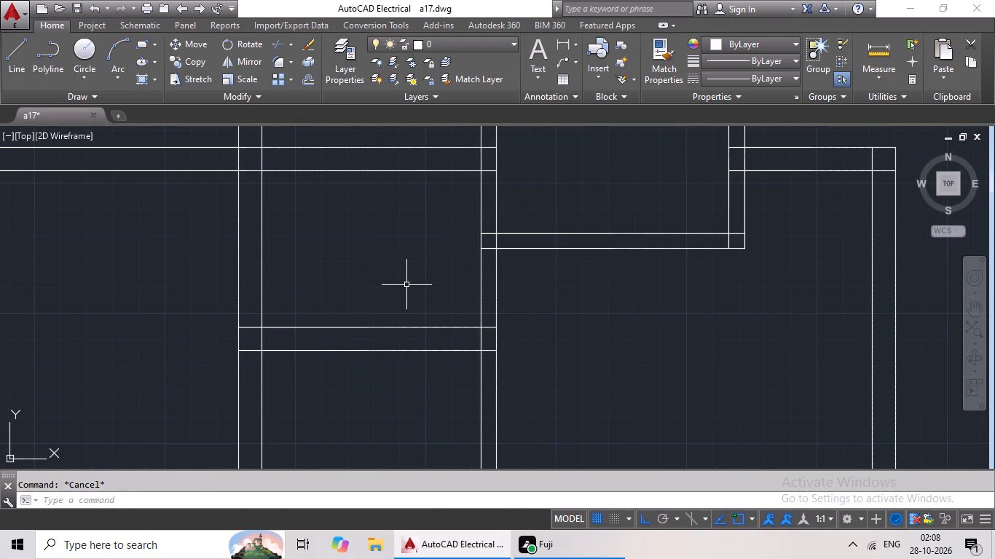
Draw a closed rectangle about 4'7" by 3'4" with lines inside the small room above the central room's new horizontal wall.
key(Escape)
click(13, 62)
scroll(342, 215, up, 1)
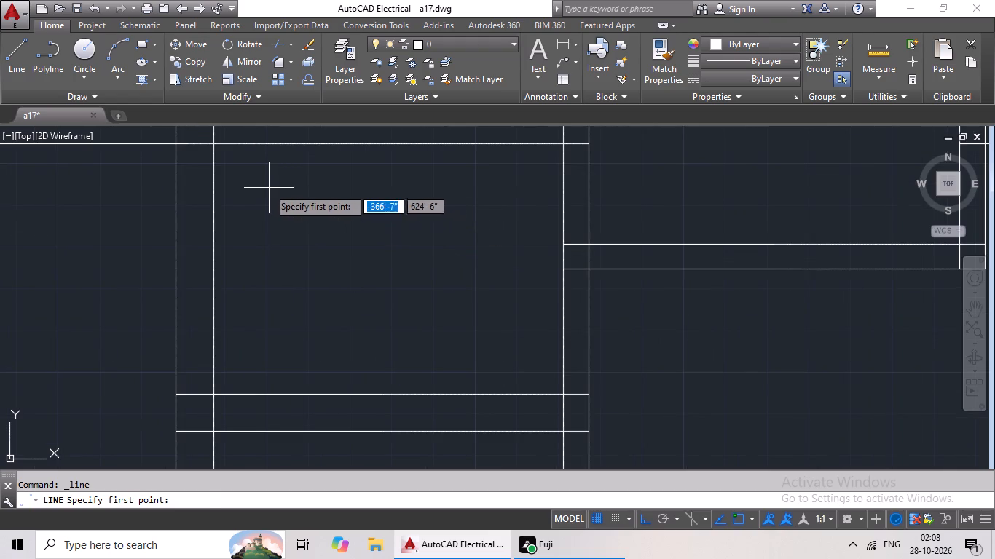
click(268, 188)
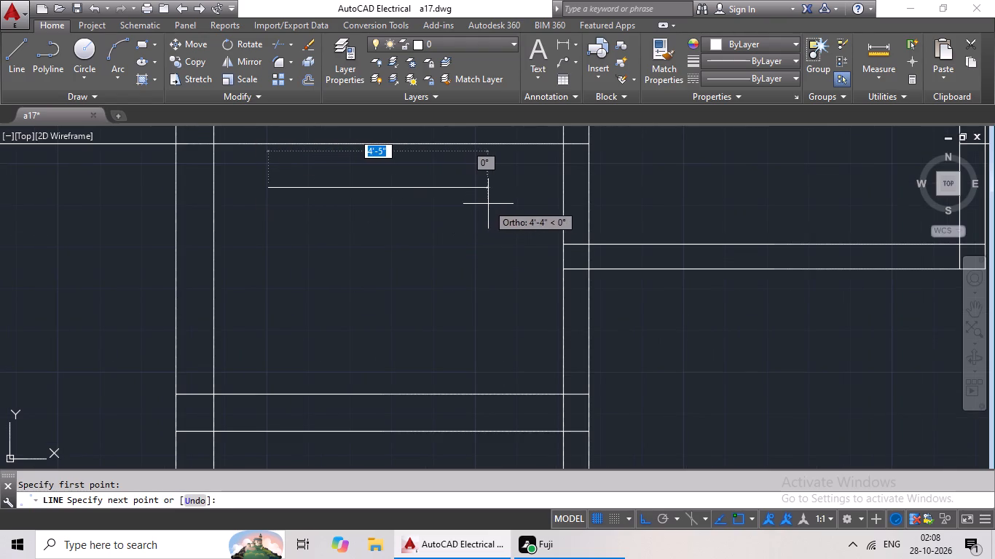
click(497, 202)
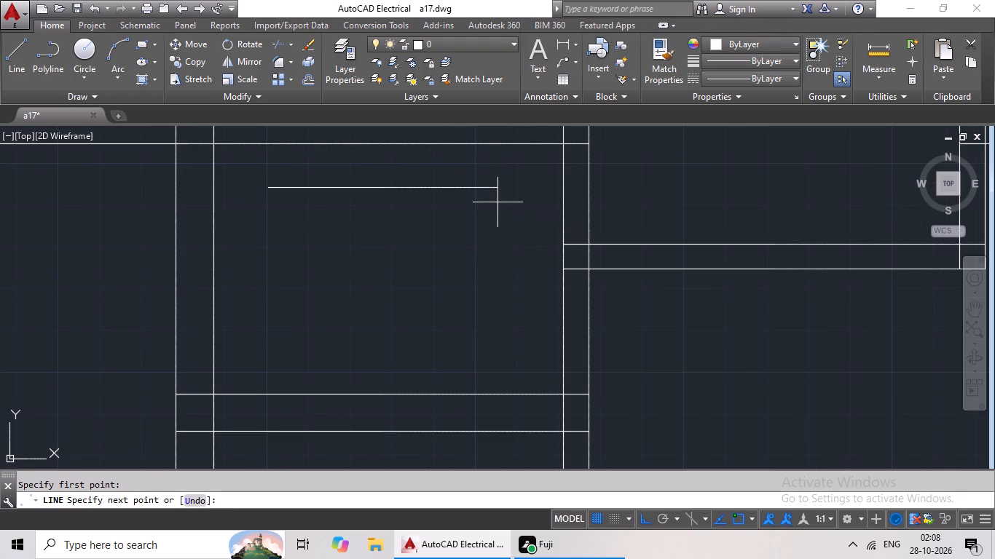
click(519, 353)
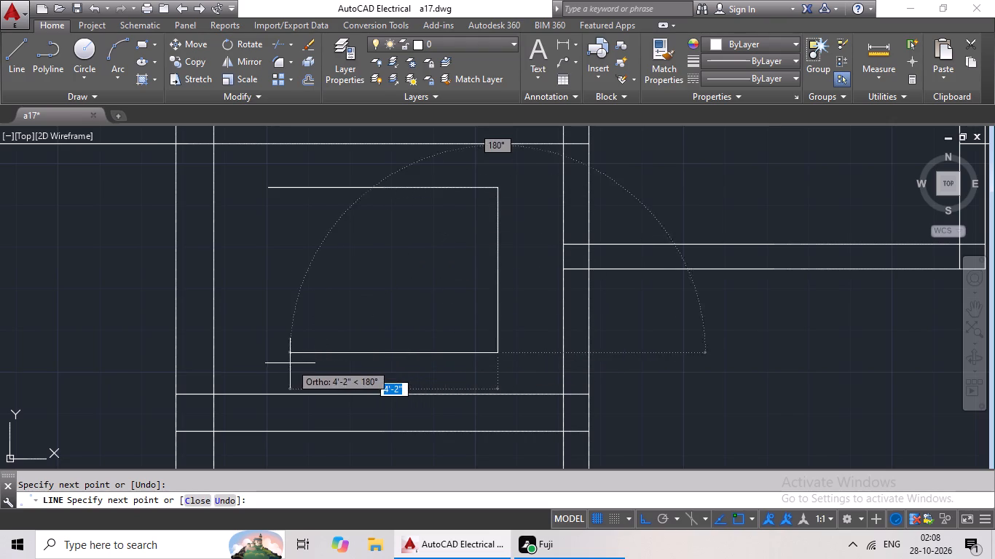
click(270, 363)
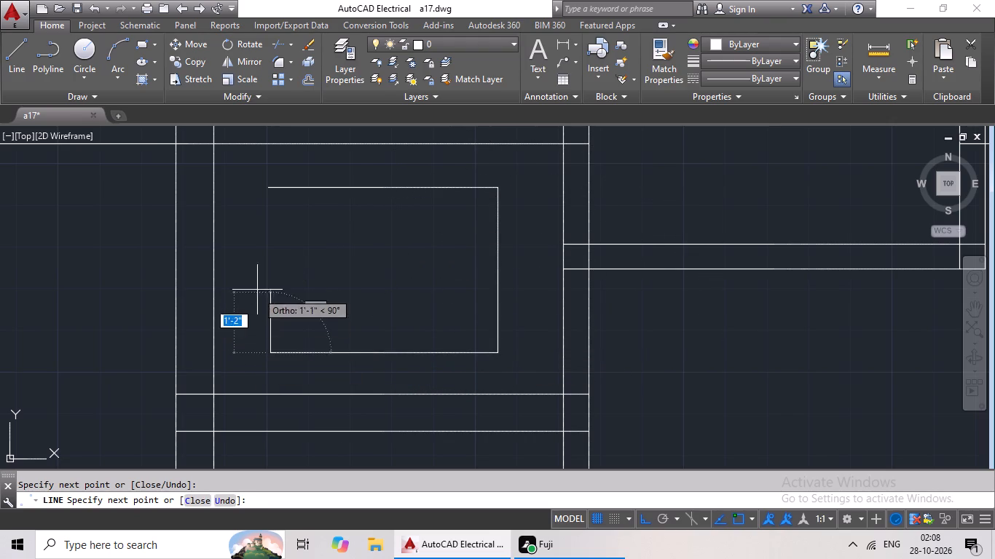
click(267, 188)
key(Escape)
scroll(396, 265, up, 1)
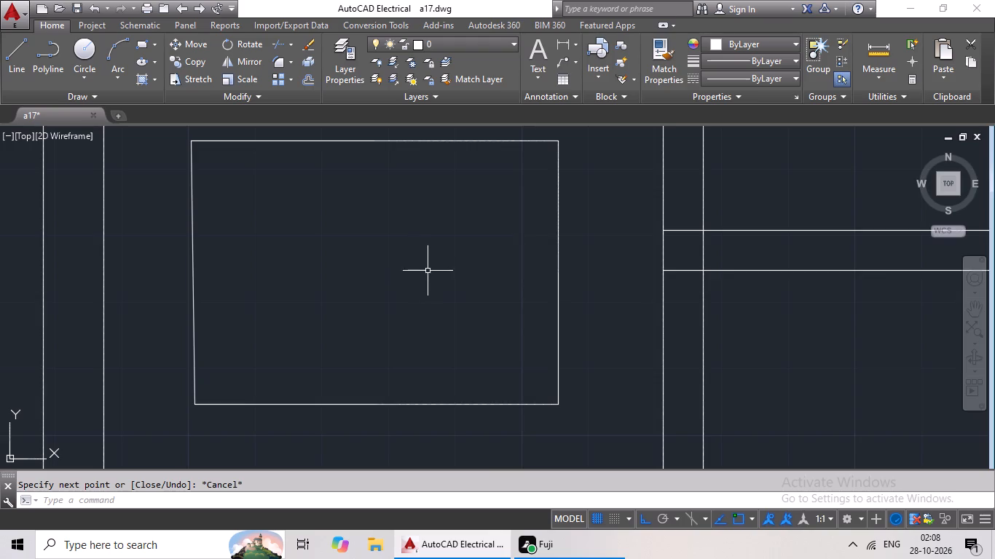
Draw two diagonal lines joining opposite corners of the new rectangle to form an X.
scroll(432, 272, down, 3)
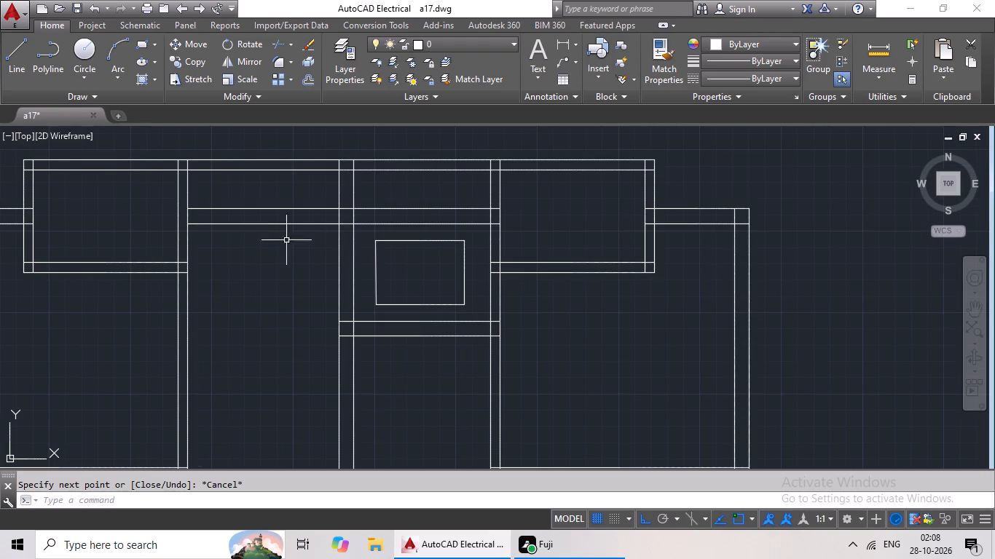
click(11, 58)
scroll(436, 282, up, 2)
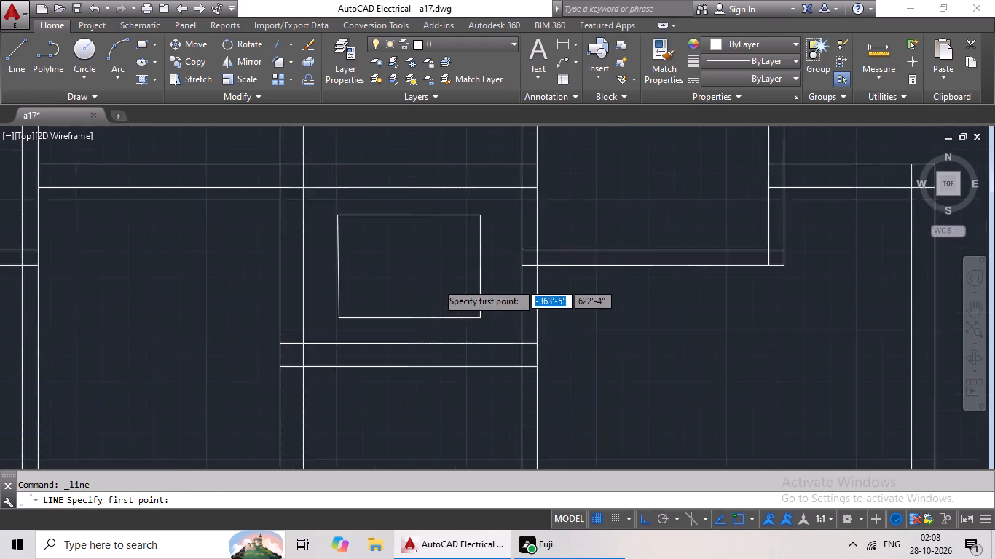
click(503, 173)
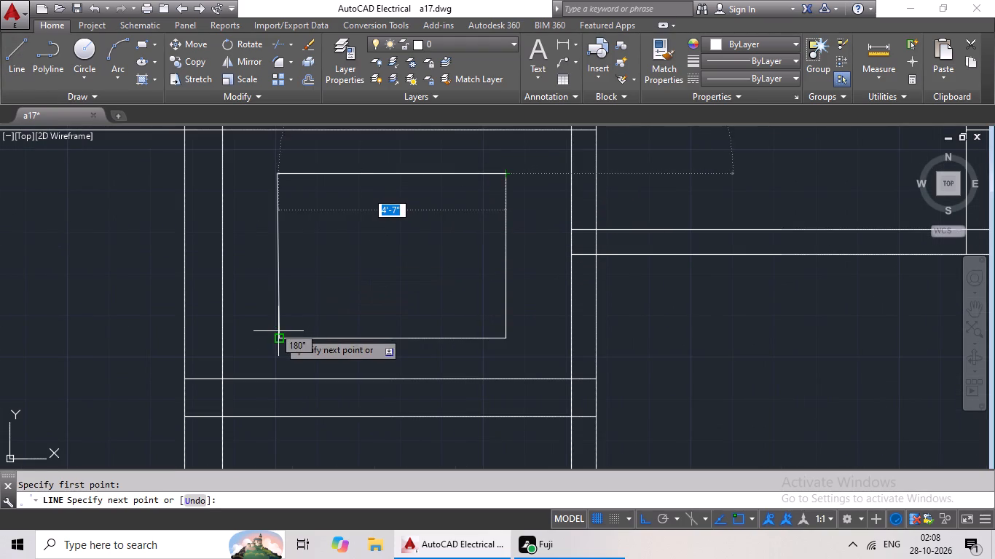
click(279, 333)
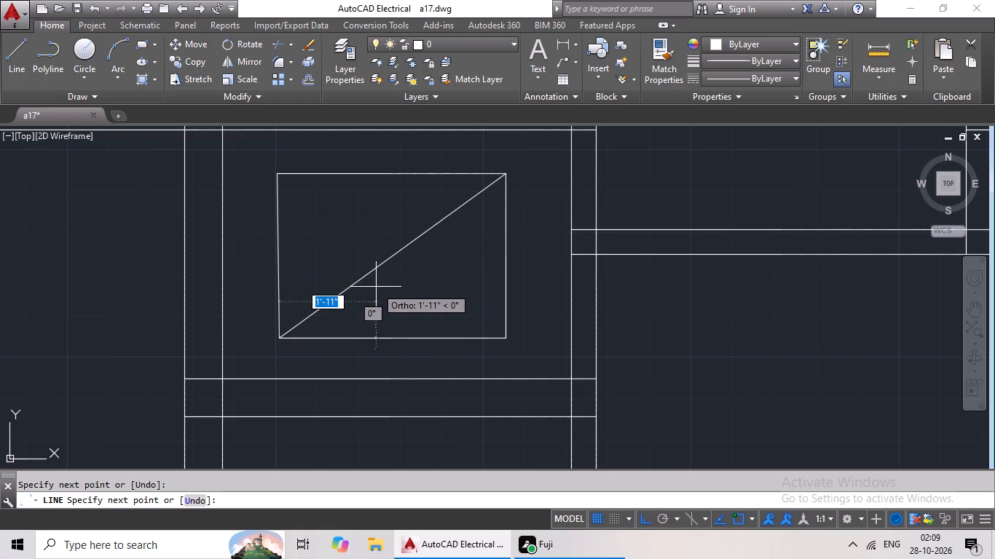
key(Escape)
click(9, 66)
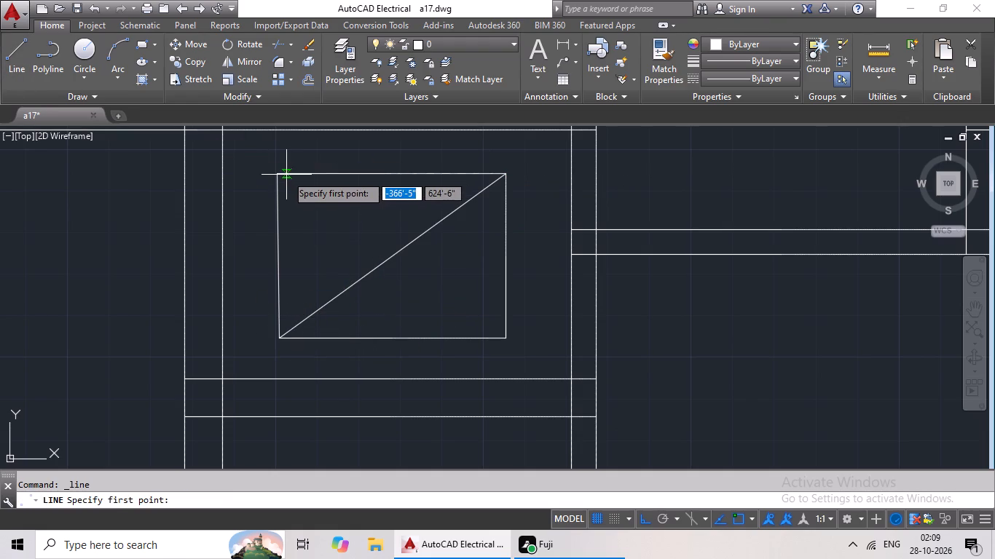
click(275, 176)
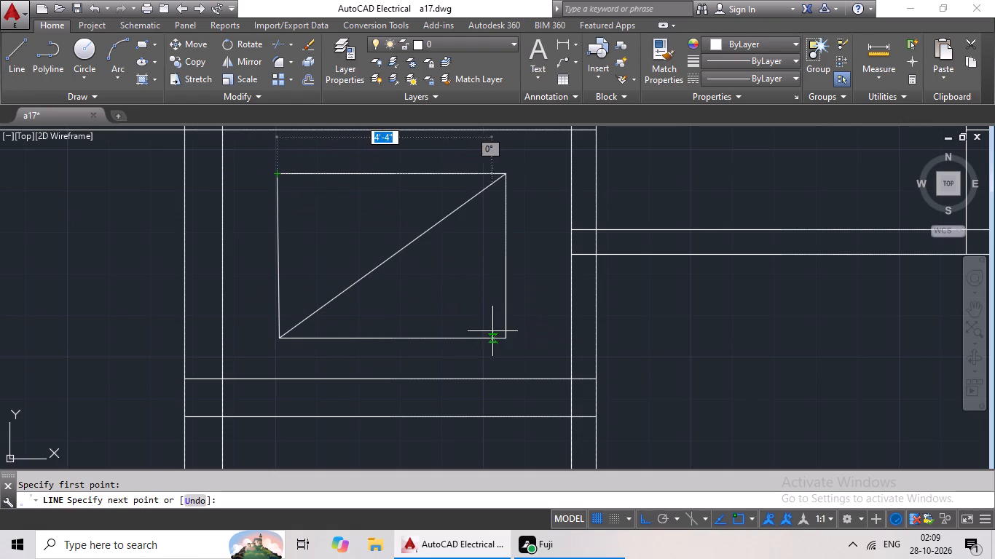
click(502, 338)
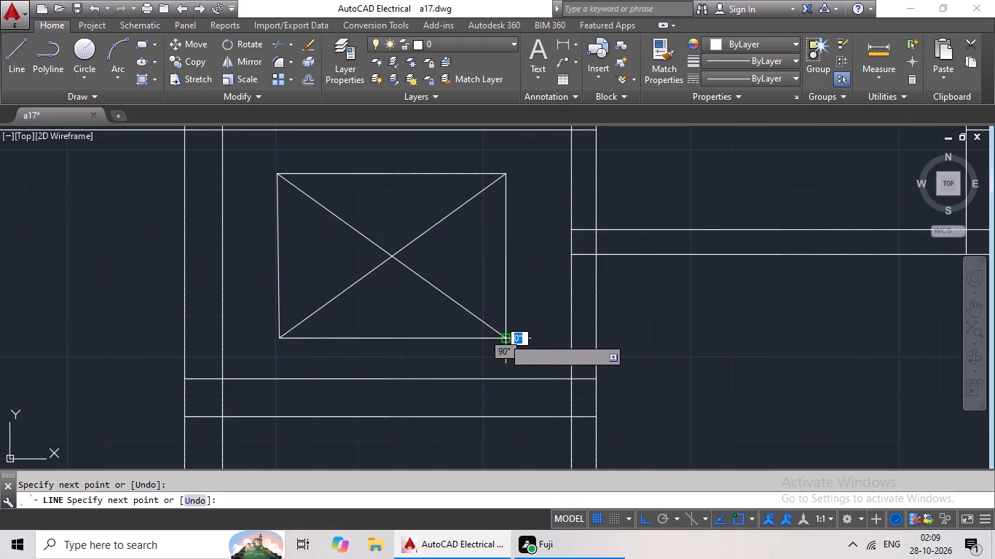
key(Escape)
Draw two vertical lines about 2' apart across the 9" horizontal wall below the crossed rectangle, marking an opening.
scroll(488, 332, down, 2)
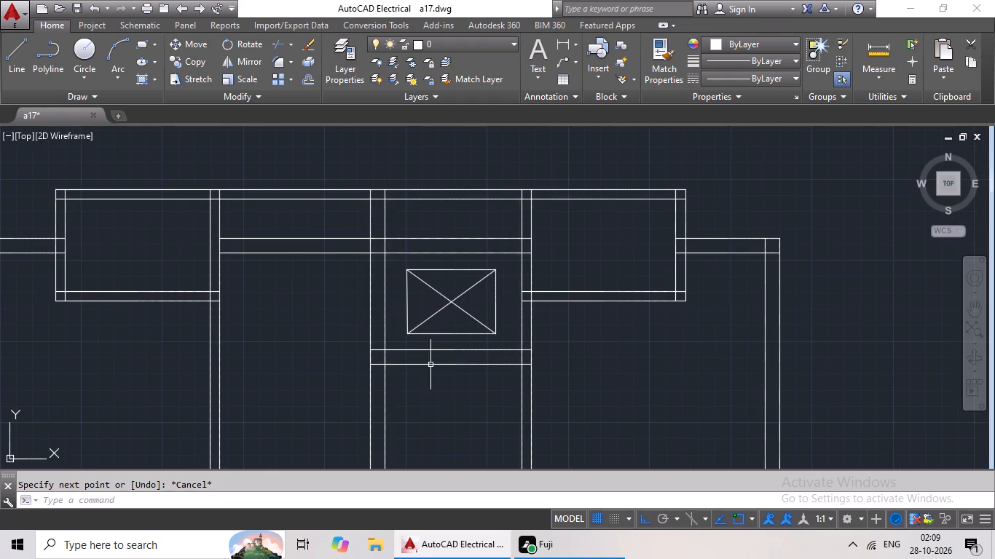
click(15, 63)
scroll(426, 369, up, 2)
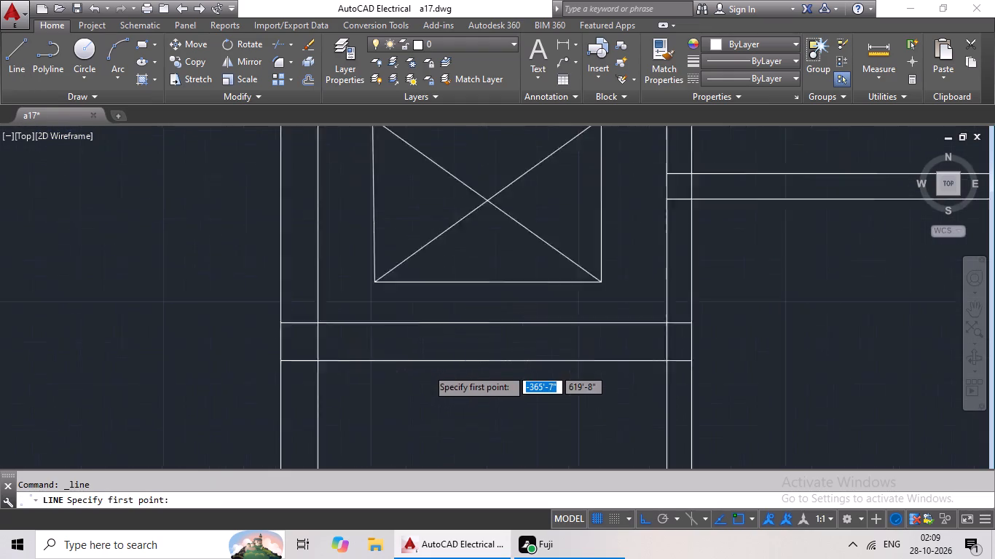
scroll(428, 368, up, 2)
scroll(447, 268, down, 2)
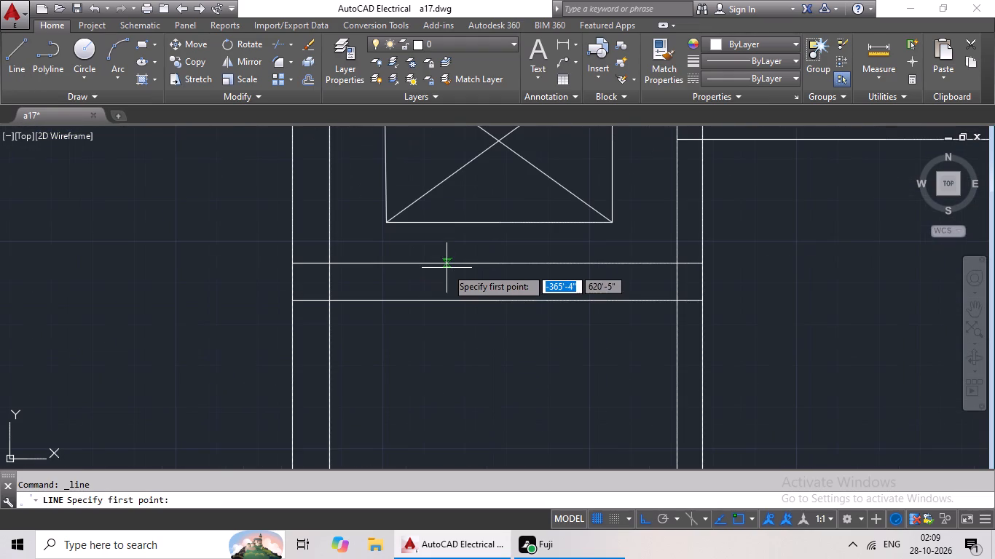
scroll(460, 271, up, 2)
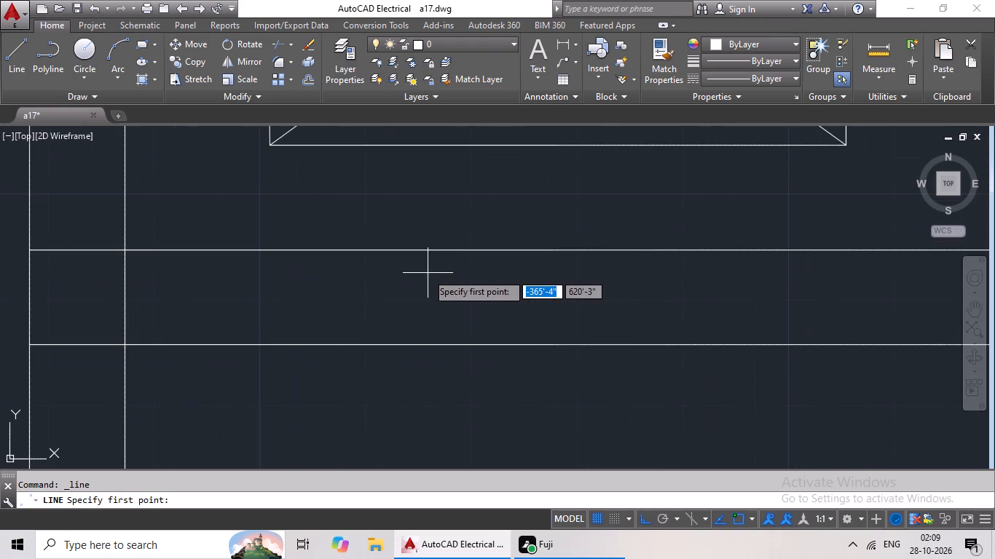
scroll(456, 246, down, 2)
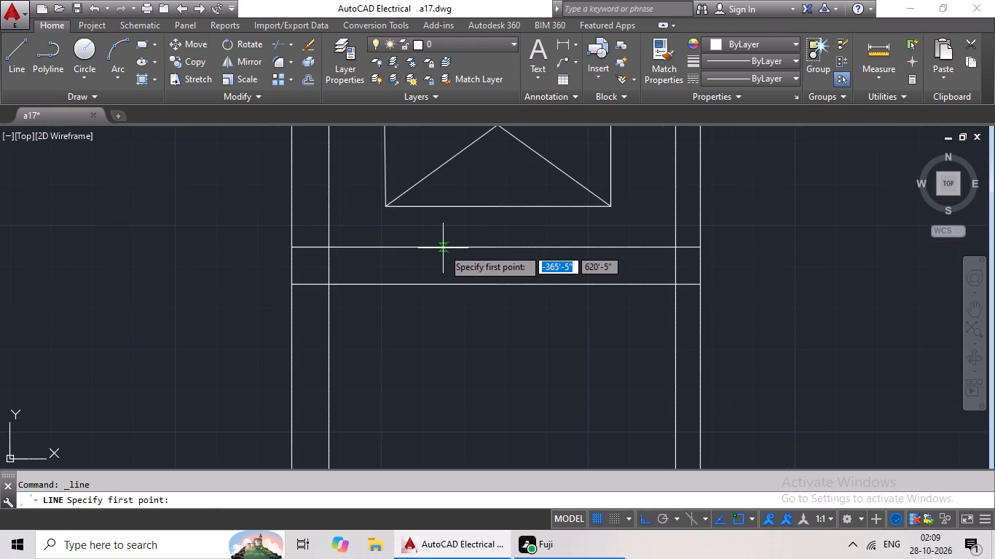
click(447, 247)
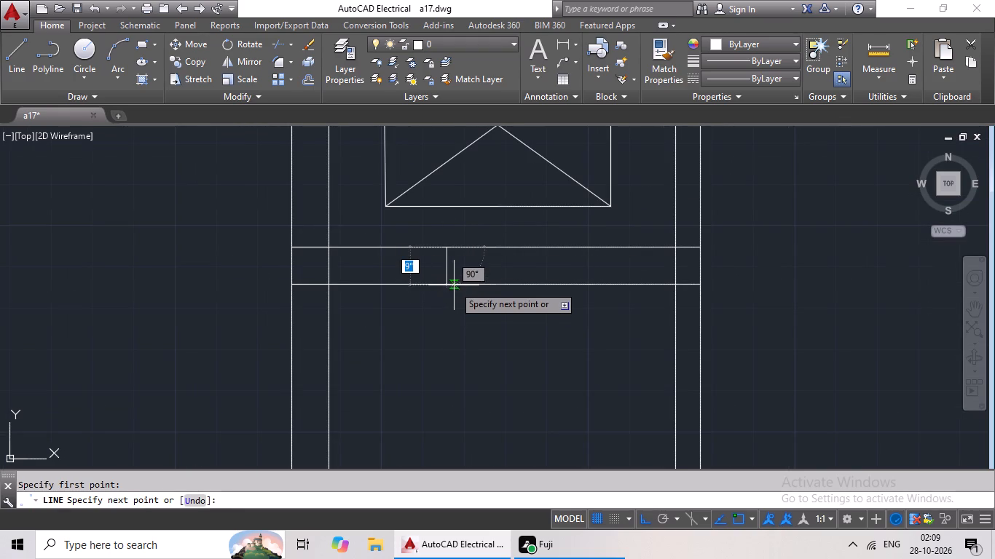
click(444, 285)
key(Escape)
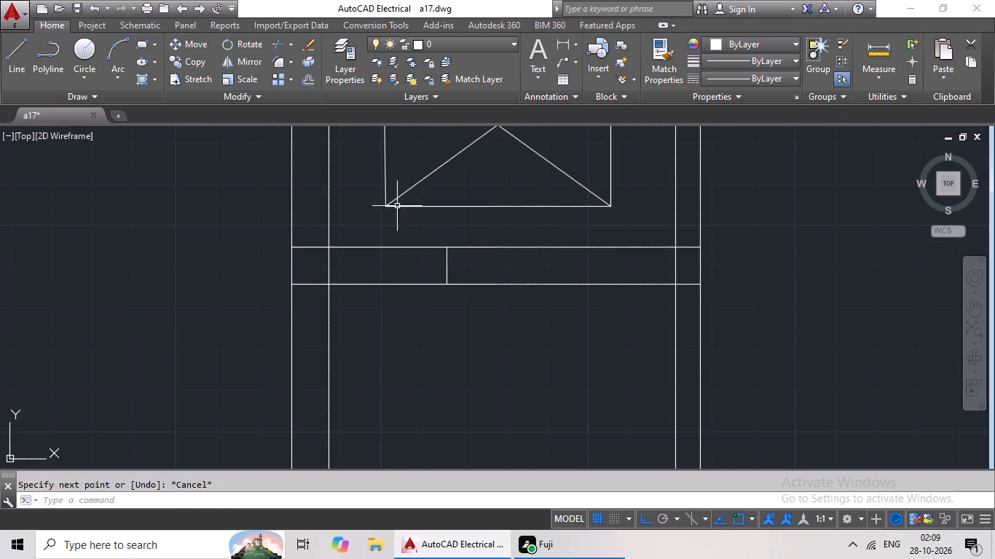
drag(8, 53, 18, 69)
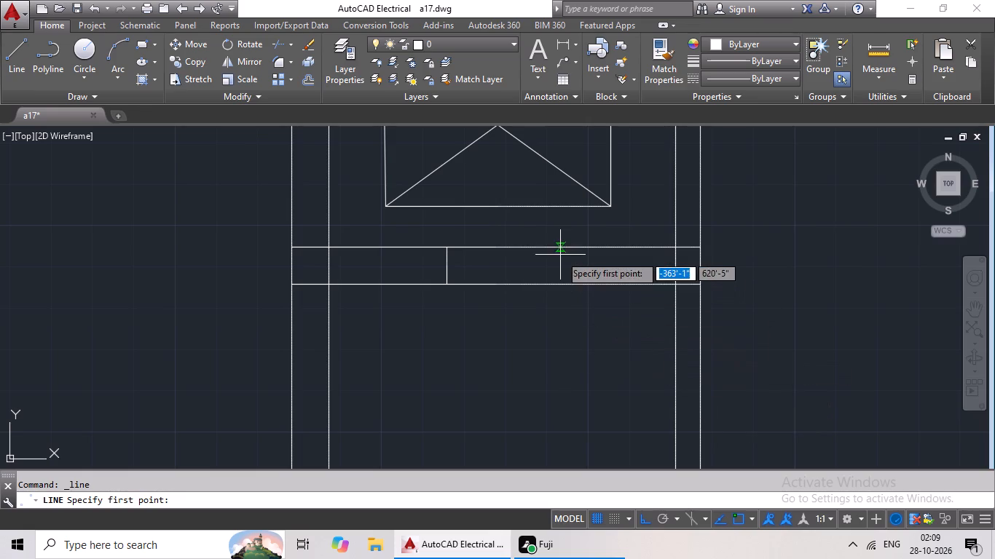
click(546, 247)
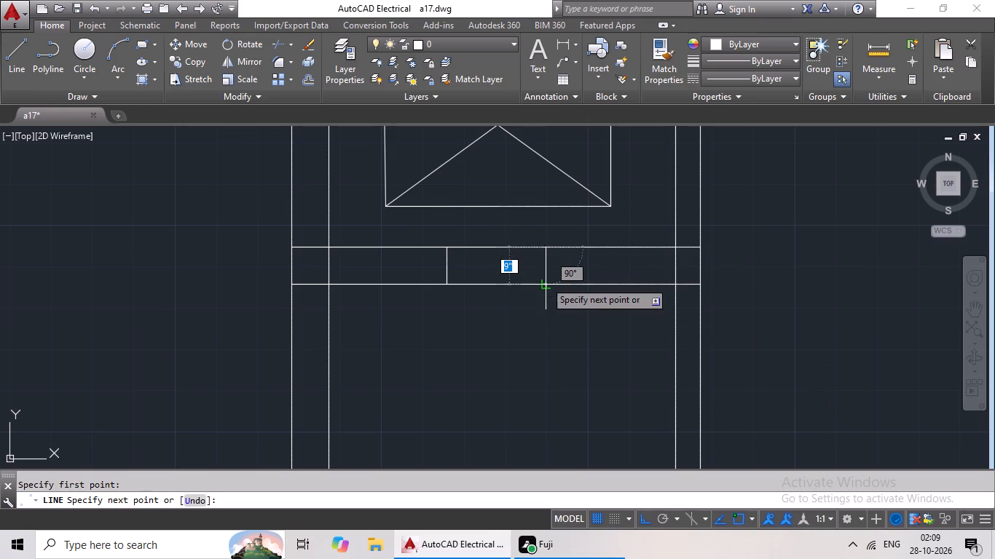
click(546, 286)
key(Escape)
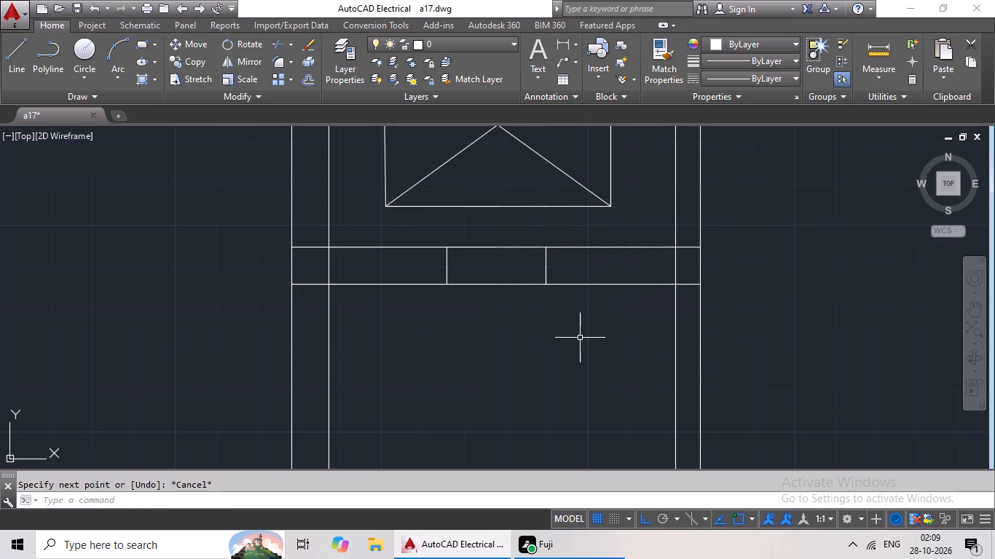
Draw a horizontal line between the midpoints of the two short vertical lines in the wall below the crossed rectangle.
scroll(574, 341, down, 2)
middle_drag(574, 341, 481, 361)
key(Escape)
key(Escape)
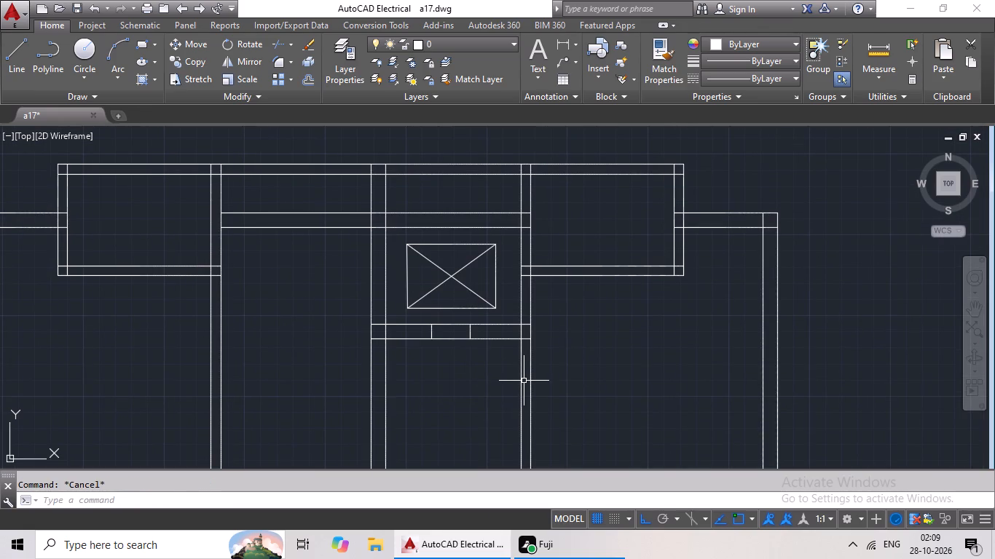
click(12, 60)
scroll(478, 360, up, 3)
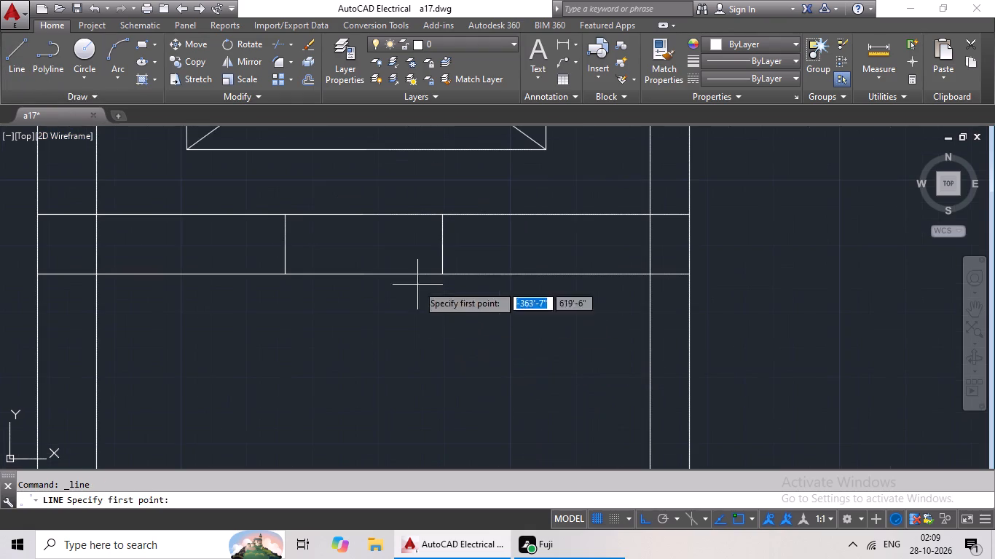
click(286, 245)
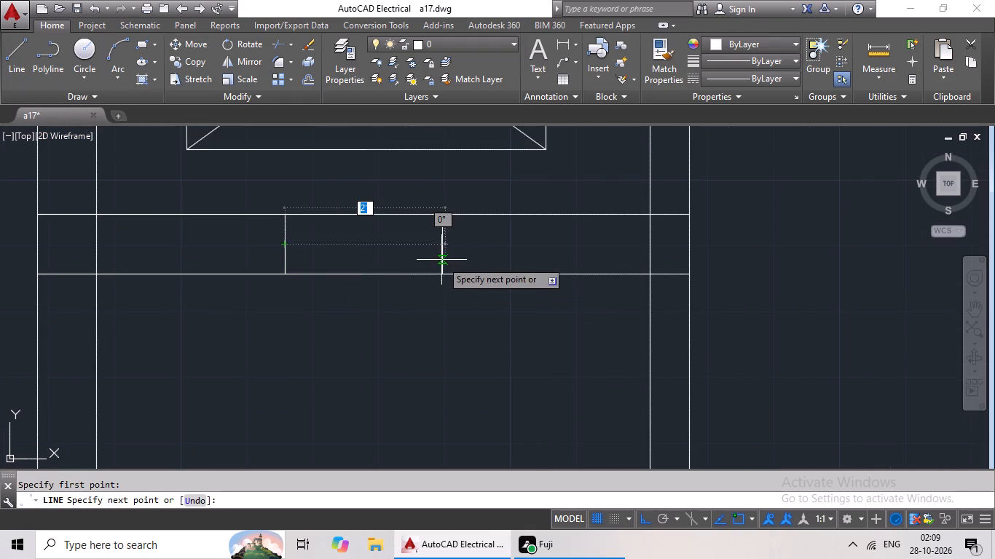
click(444, 245)
key(Escape)
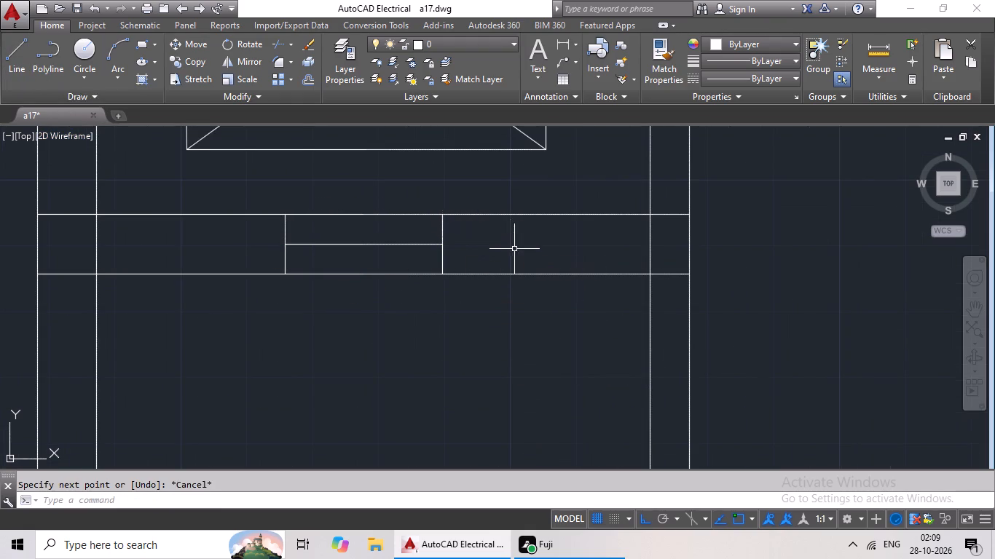
key(Escape)
Trim the overlapping wall lines at the upper right corner of the small room containing the crossed rectangle.
scroll(458, 368, down, 1)
middle_drag(449, 373, 439, 419)
scroll(455, 428, down, 1)
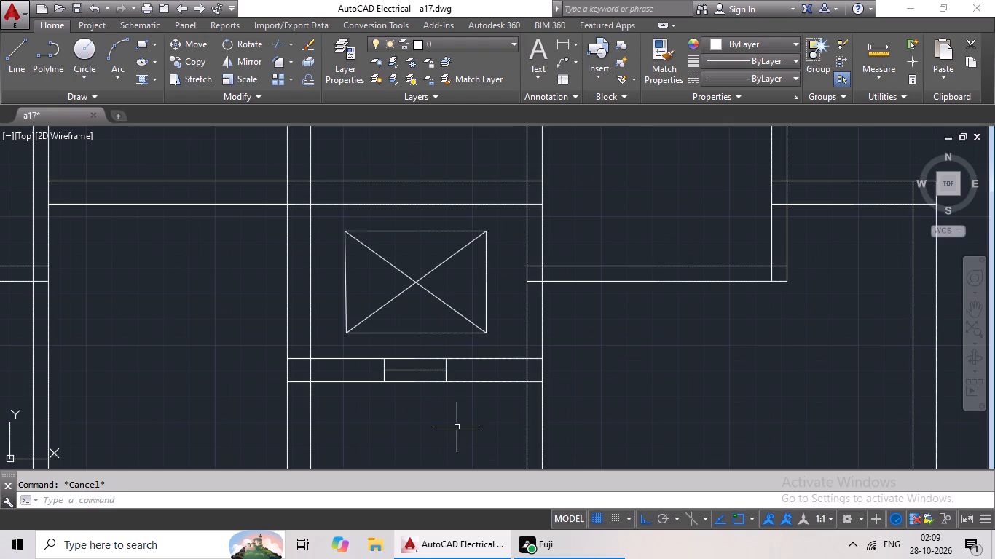
key(Escape)
key(Escape)
text(TR)
key(space)
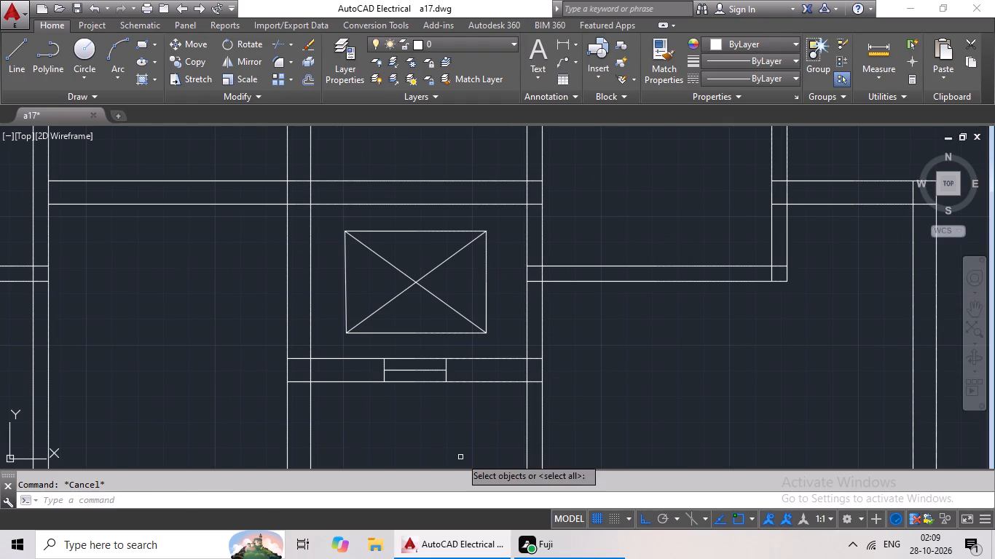
key(space)
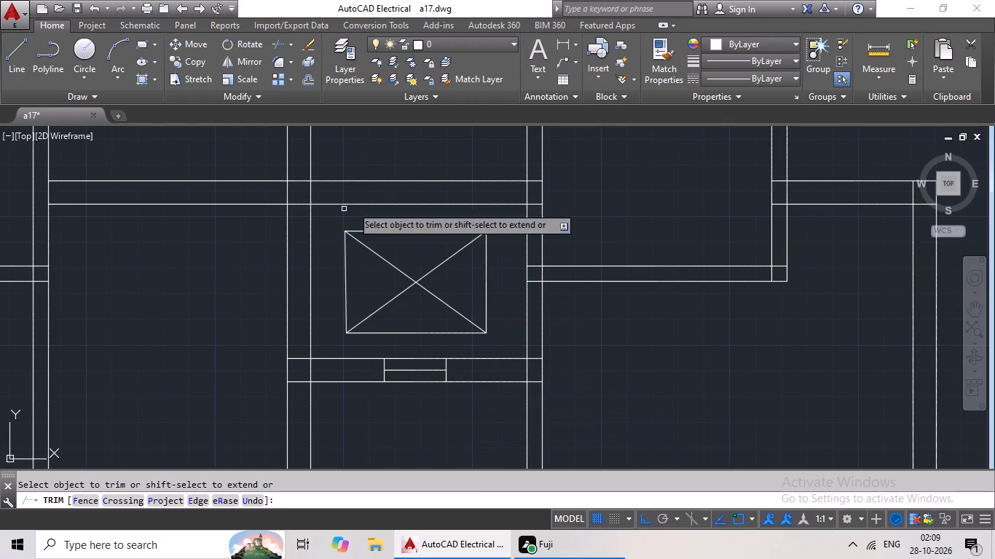
scroll(549, 190, up, 1)
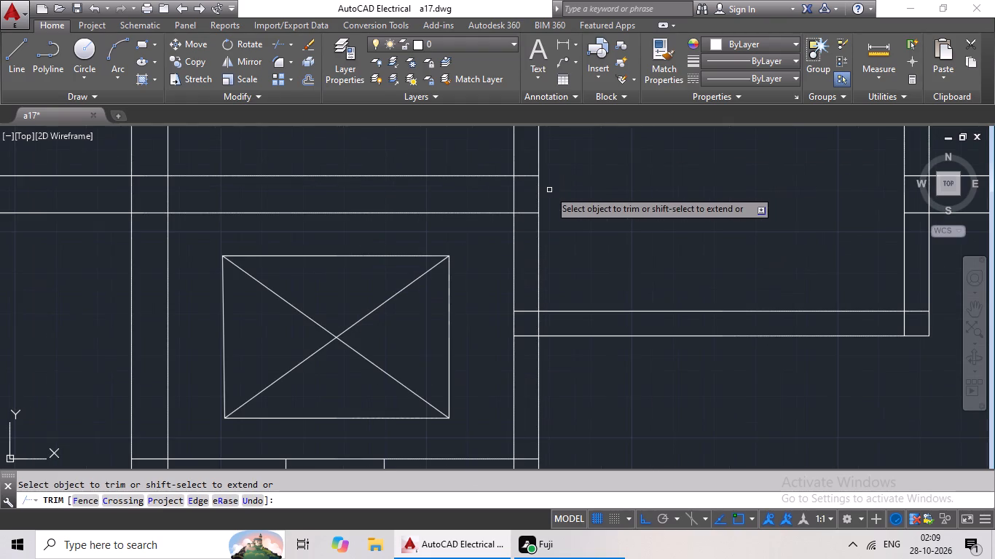
scroll(524, 197, up, 2)
drag(492, 175, 532, 217)
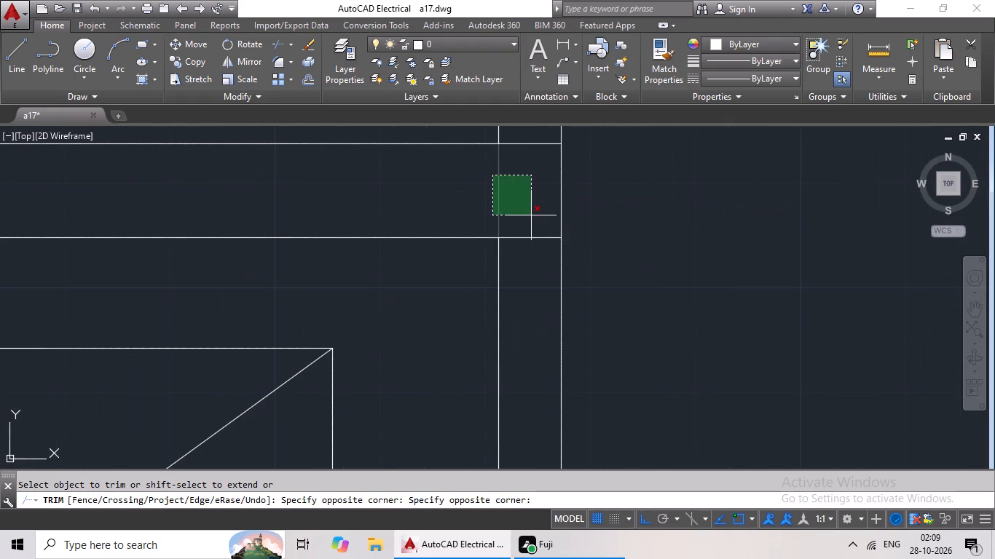
drag(532, 217, 535, 223)
drag(551, 199, 541, 262)
click(541, 262)
Trim the two horizontal partition lines that run through the thickness of the small room's right wall.
scroll(546, 240, down, 2)
middle_drag(514, 273, 522, 191)
scroll(557, 263, up, 3)
scroll(557, 263, down, 1)
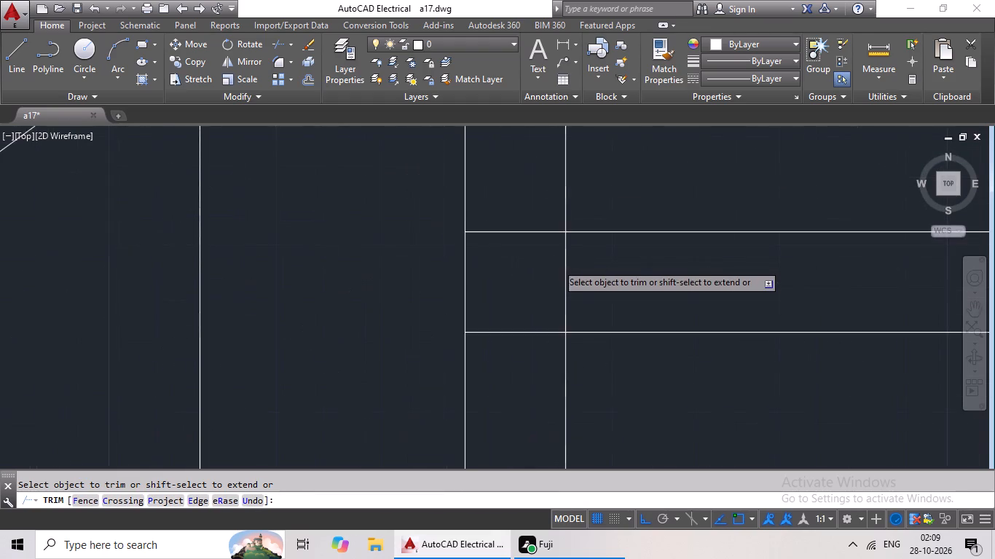
scroll(557, 263, down, 3)
scroll(648, 261, down, 1)
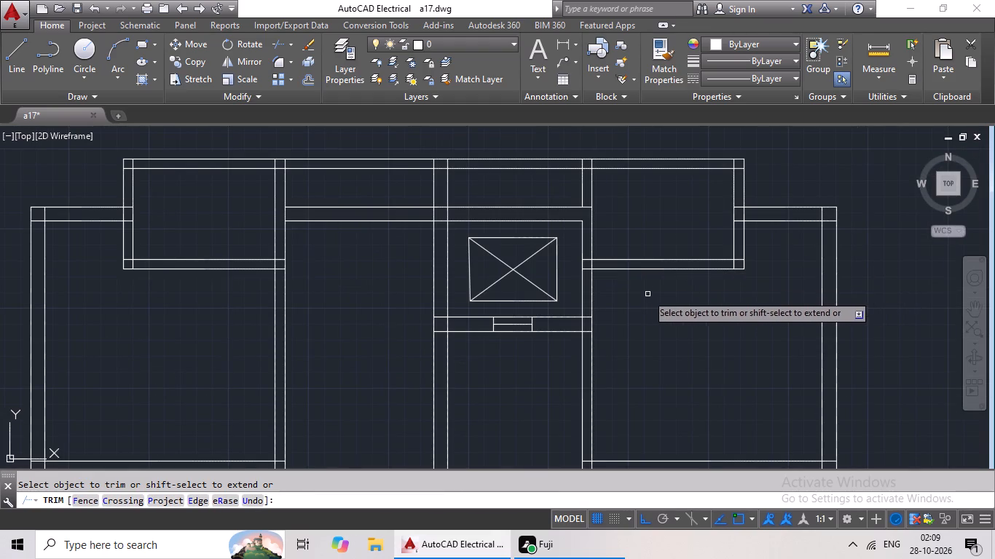
scroll(596, 271, up, 4)
drag(552, 157, 532, 269)
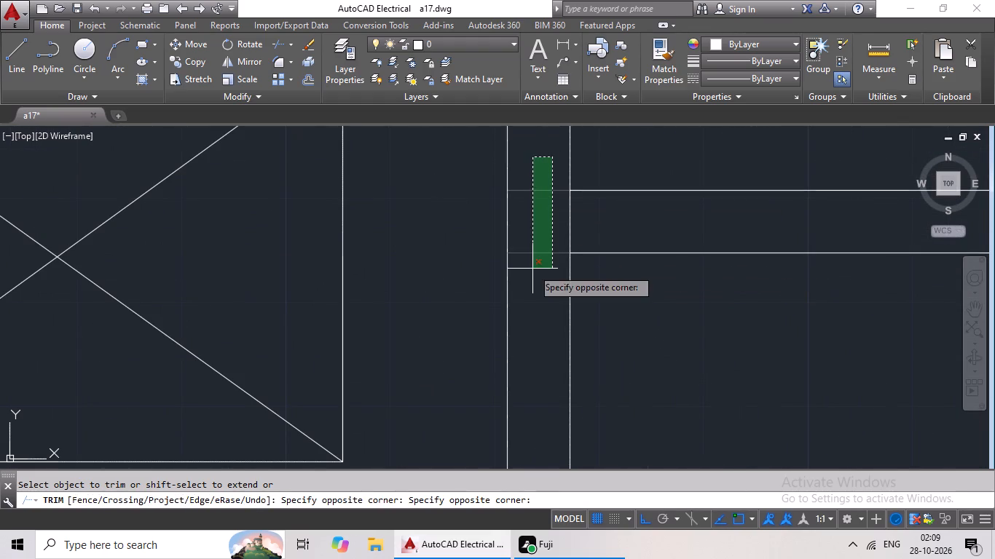
click(532, 269)
Trim the overlapping lines at the small room's lower right and lower left corners, where the wall with the opening meets the side walls.
scroll(564, 261, down, 3)
middle_drag(578, 279, 589, 234)
scroll(557, 306, up, 3)
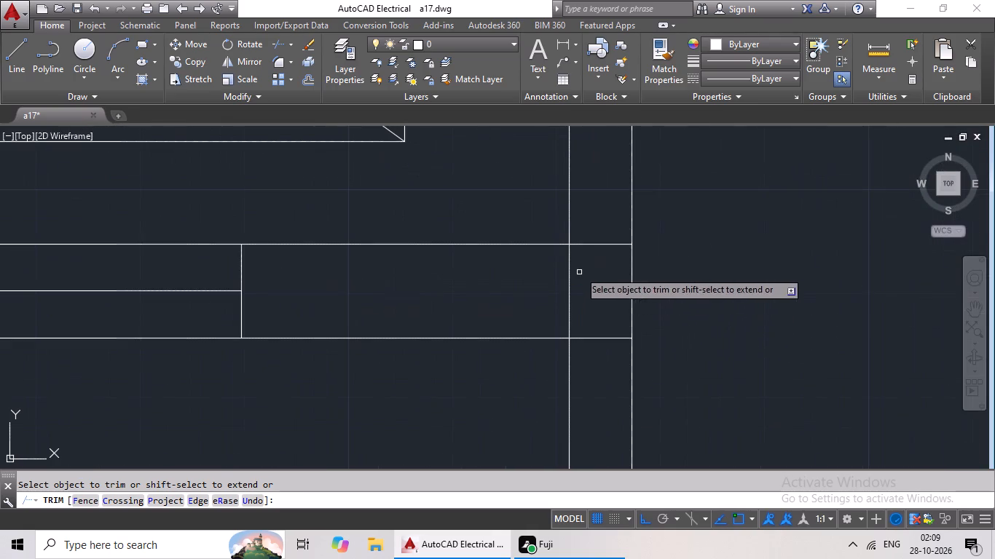
drag(591, 223, 573, 290)
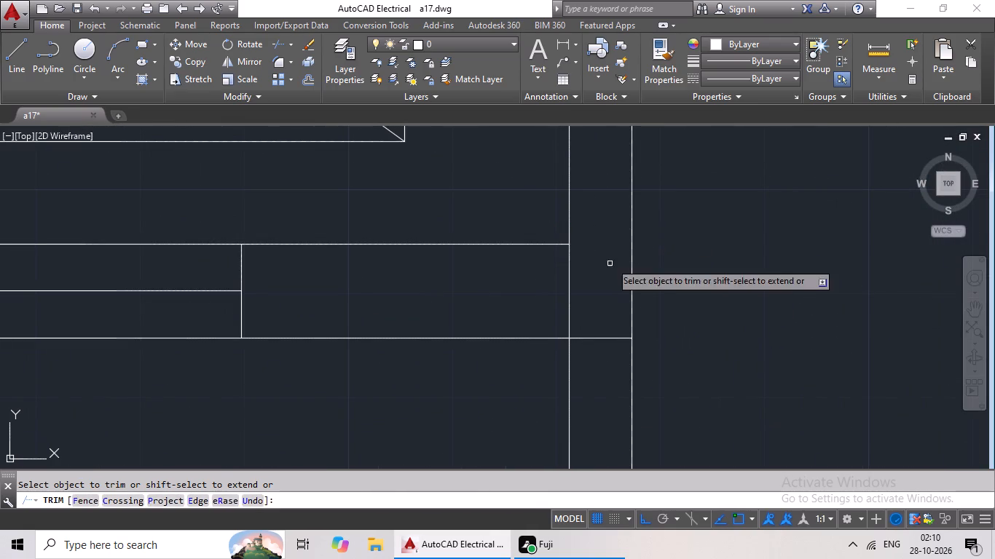
drag(610, 262, 546, 309)
click(546, 309)
scroll(485, 306, down, 2)
middle_drag(447, 322, 640, 317)
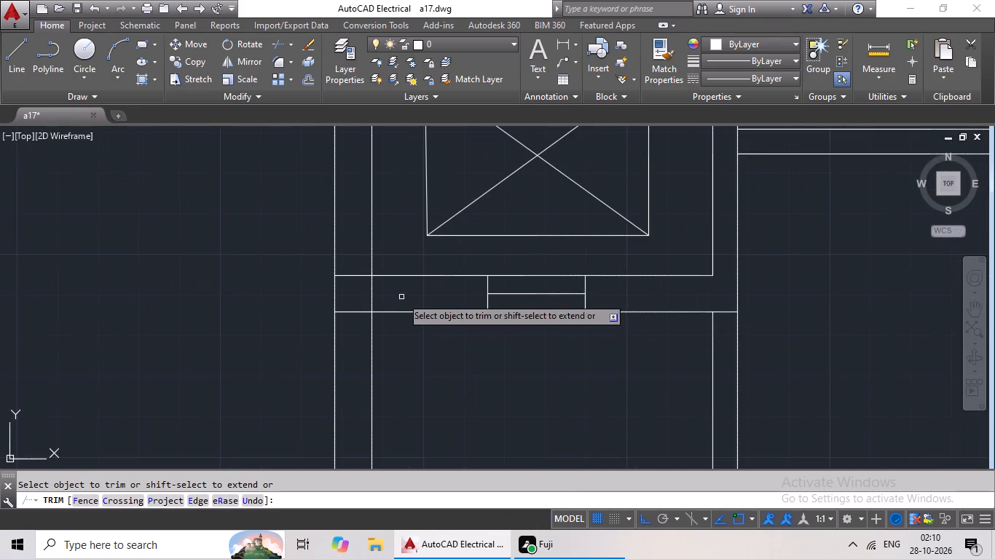
scroll(401, 297, up, 3)
drag(354, 253, 230, 310)
click(230, 310)
drag(221, 186, 194, 271)
click(194, 271)
Trim the overlapping wall lines at the upper left corner of the small room.
scroll(363, 296, down, 3)
scroll(414, 383, down, 2)
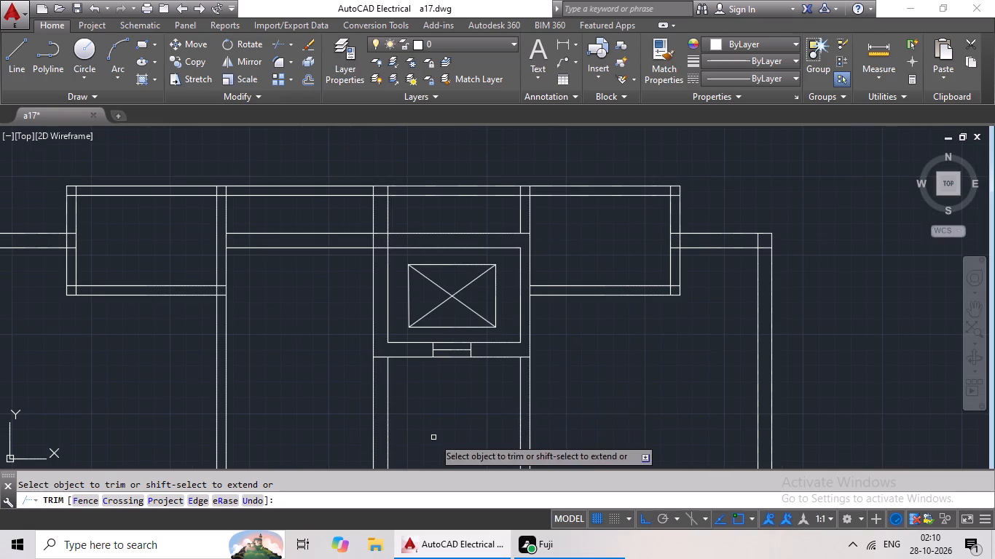
middle_drag(452, 380, 421, 433)
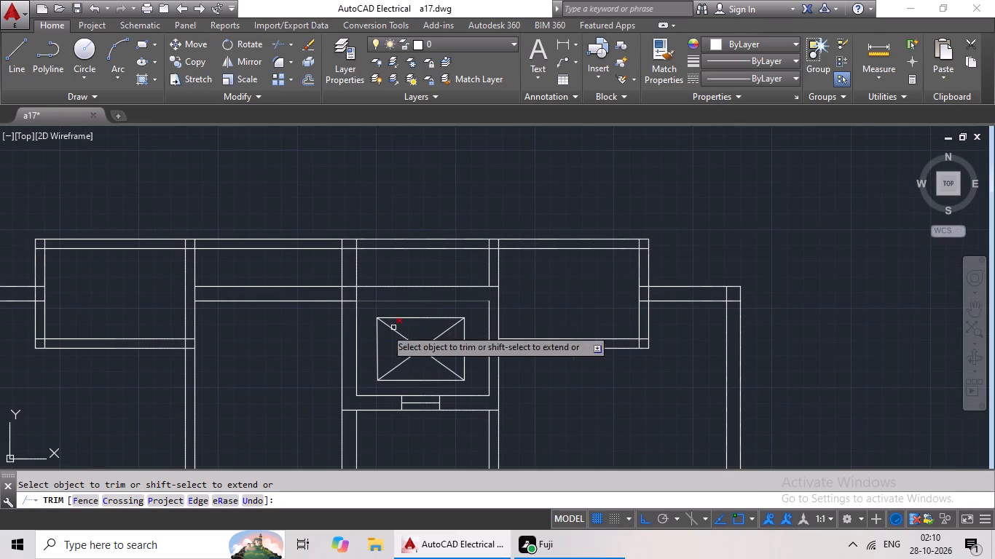
scroll(353, 285, up, 5)
drag(487, 321, 343, 360)
click(343, 360)
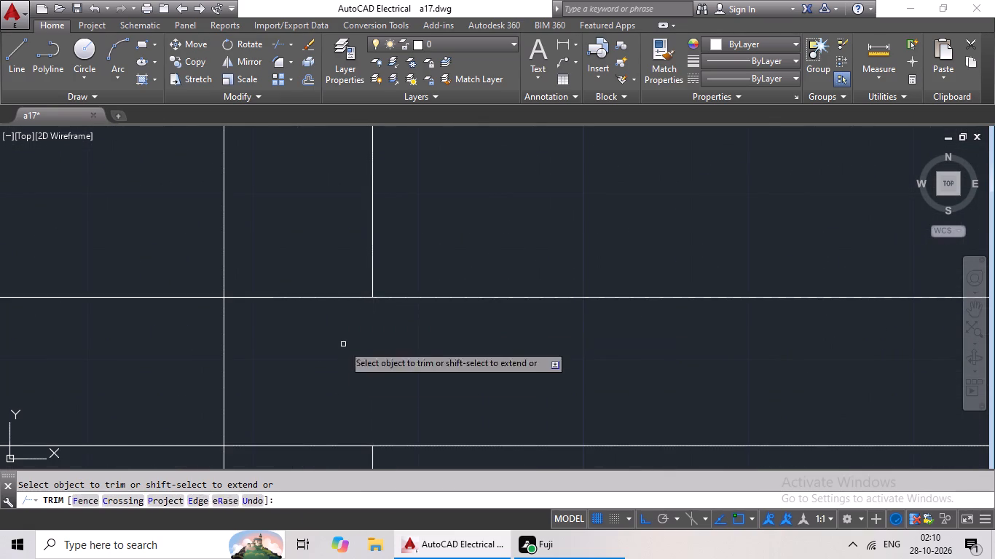
drag(343, 344, 289, 456)
scroll(398, 380, down, 3)
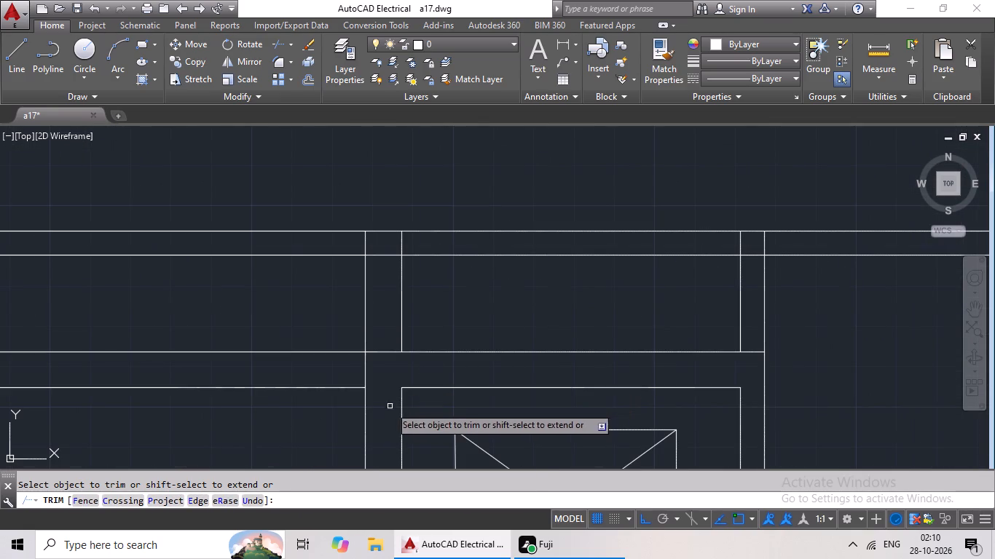
scroll(291, 404, down, 2)
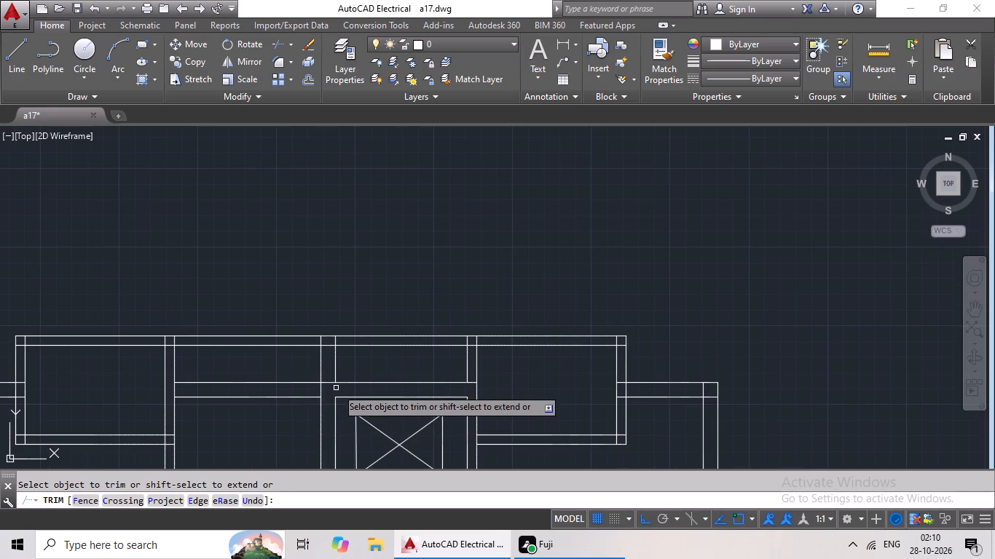
Trim away the small room's two left wall lines between the top outer wall and the horizontal wall below it.
scroll(362, 357, up, 2)
drag(375, 351, 186, 397)
click(186, 397)
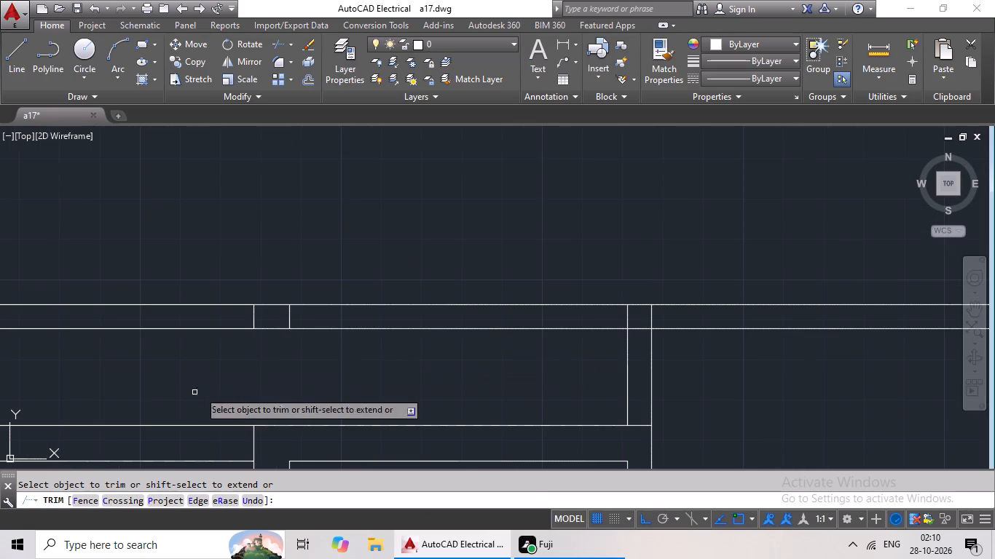
scroll(351, 360, down, 2)
middle_drag(355, 377, 372, 350)
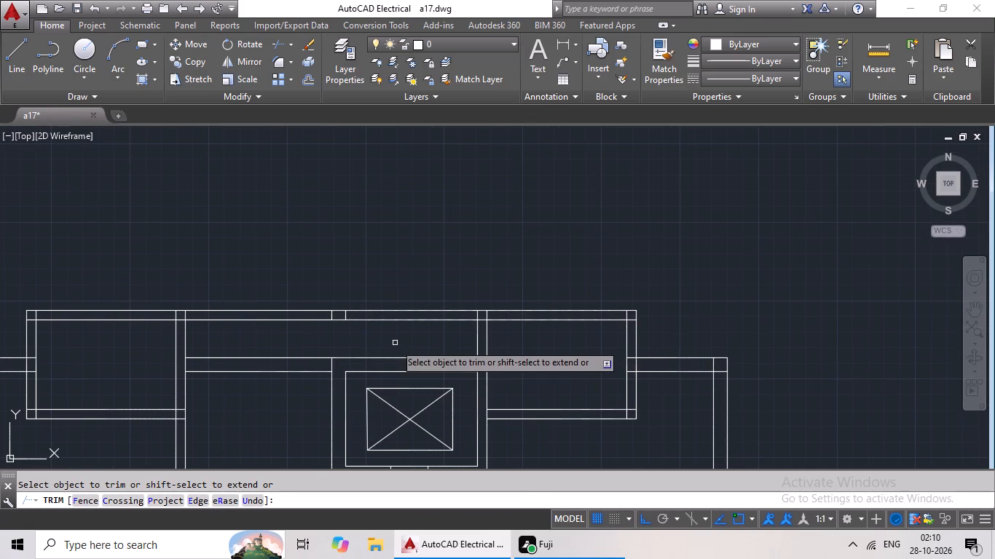
middle_drag(272, 413, 334, 341)
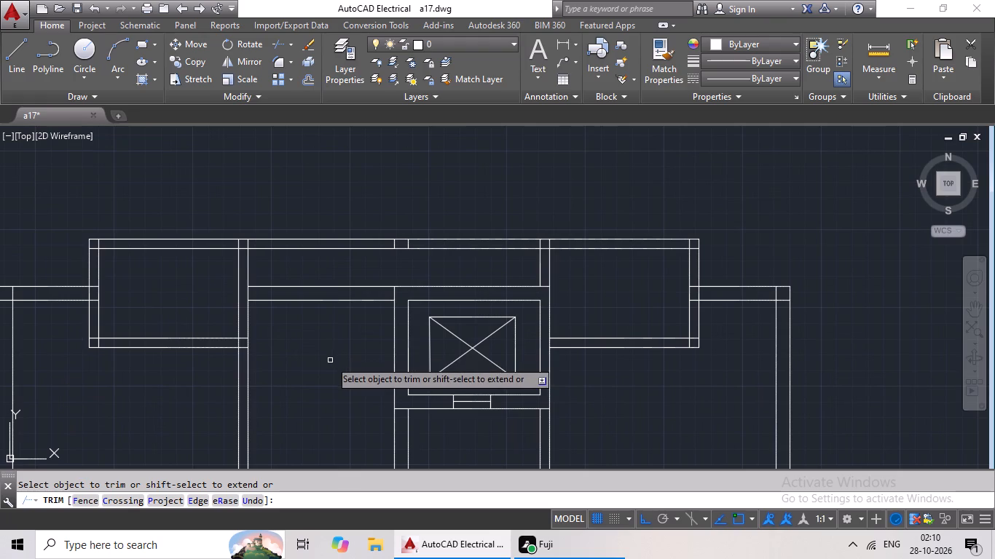
middle_click(351, 312)
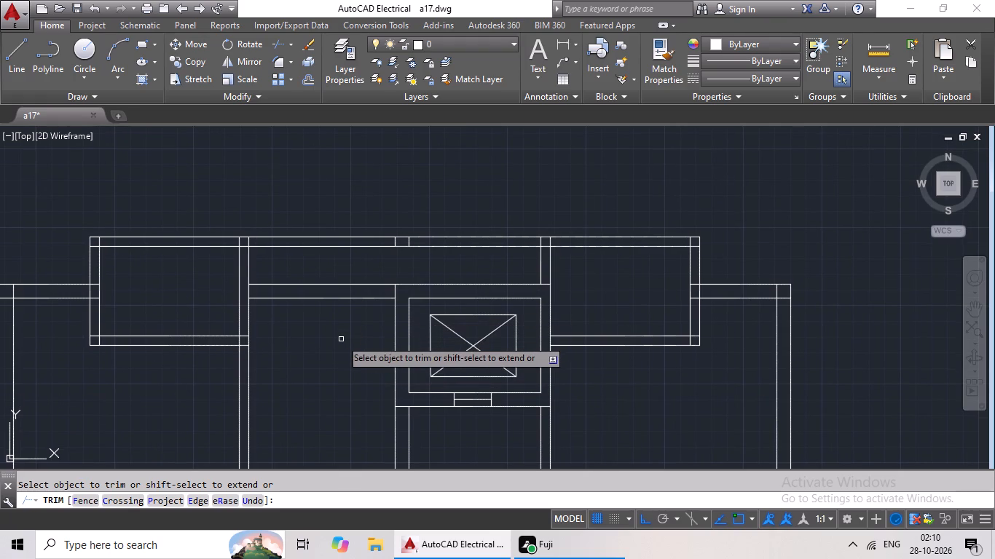
middle_drag(362, 329, 407, 193)
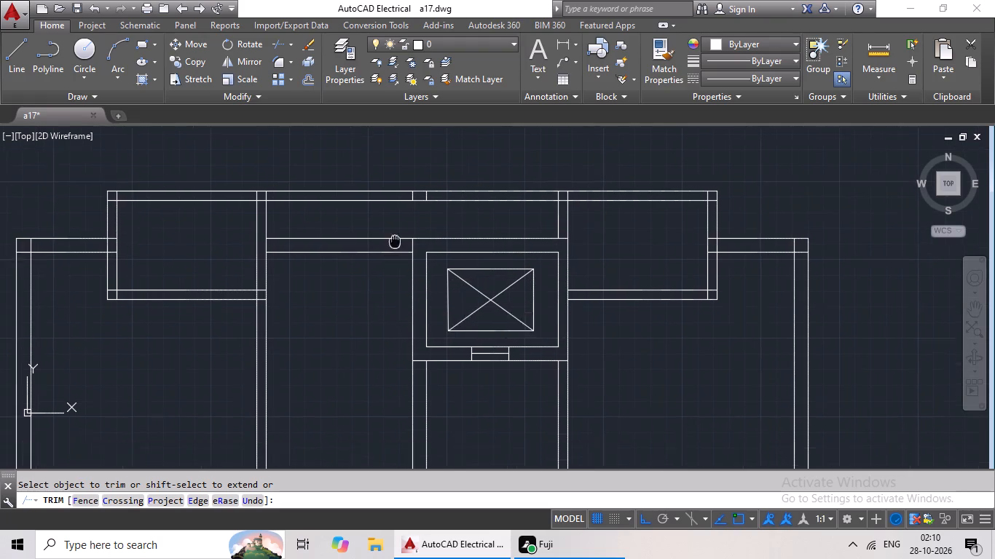
scroll(469, 309, down, 2)
middle_drag(486, 352, 495, 292)
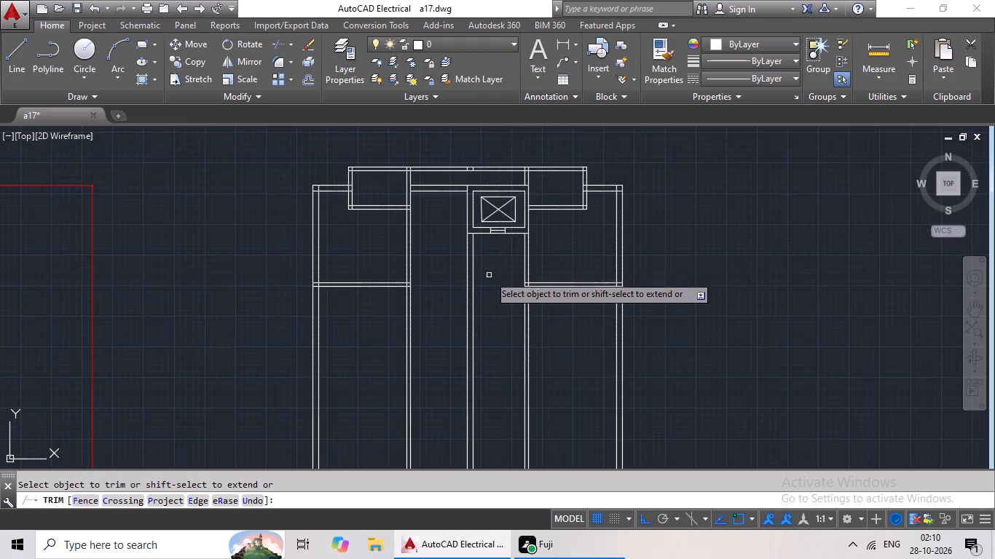
scroll(486, 277, up, 1)
key(Escape)
key(Escape)
key(Escape)
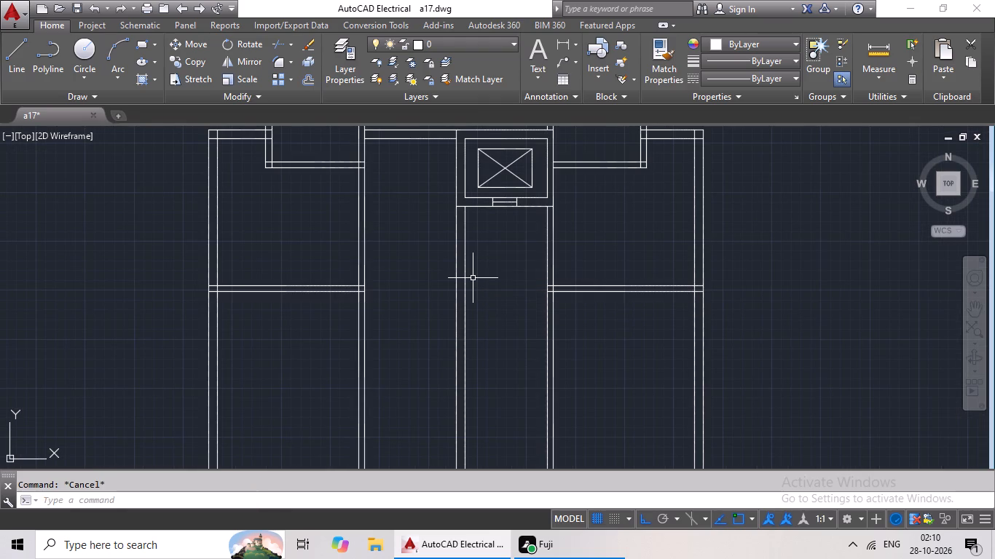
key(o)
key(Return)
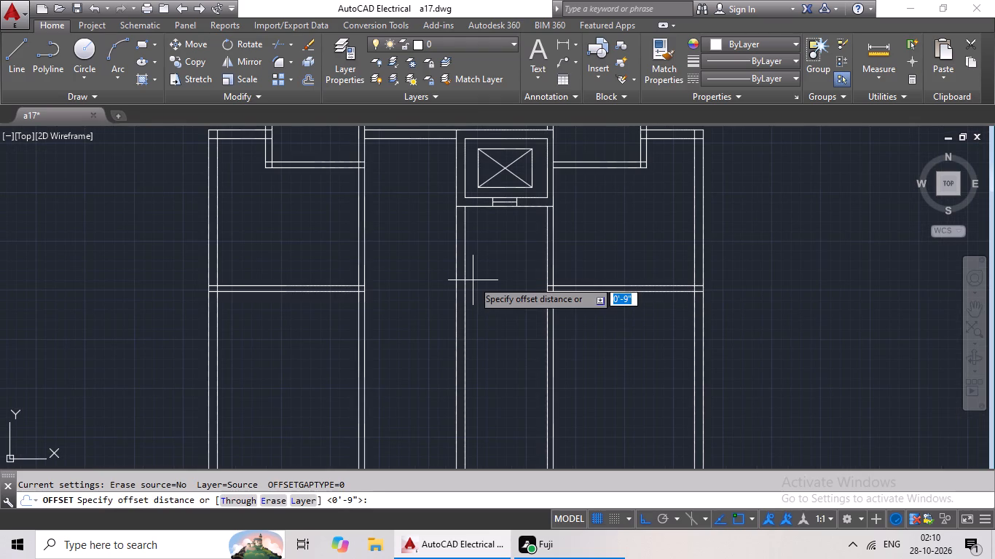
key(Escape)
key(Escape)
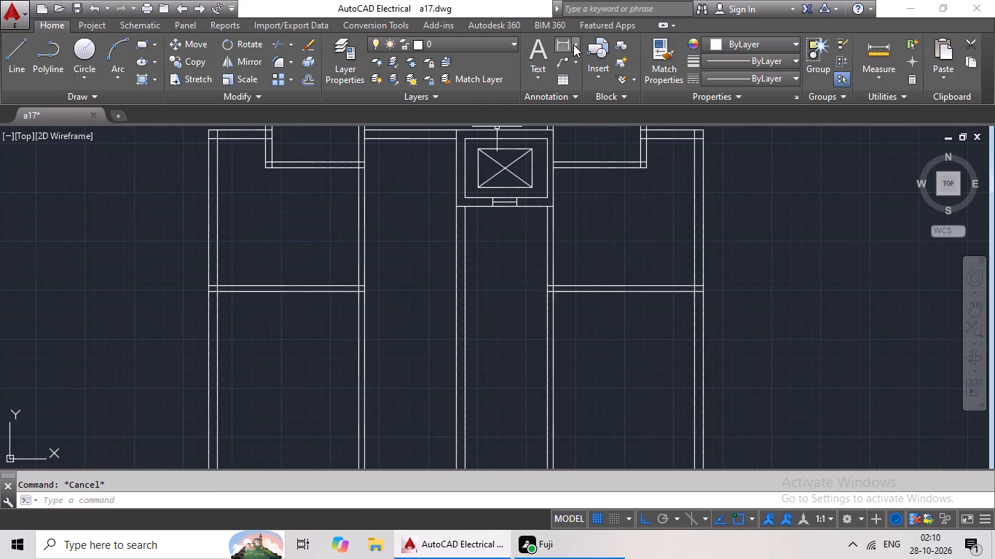
Measure the clear width between the left partition and the small room's left wall with a linear dimension, without placing it.
click(566, 41)
middle_drag(423, 171, 409, 242)
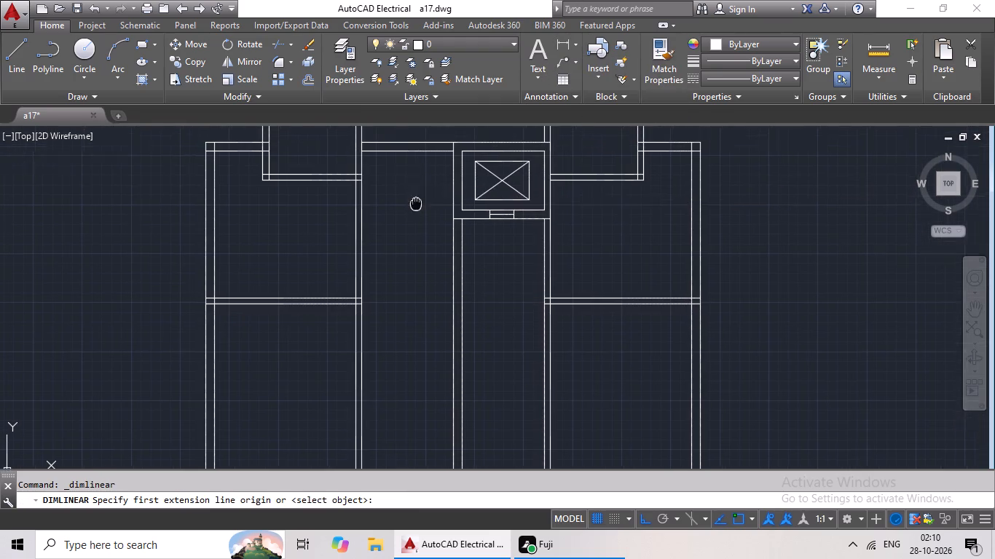
middle_drag(409, 242, 404, 270)
scroll(354, 239, up, 3)
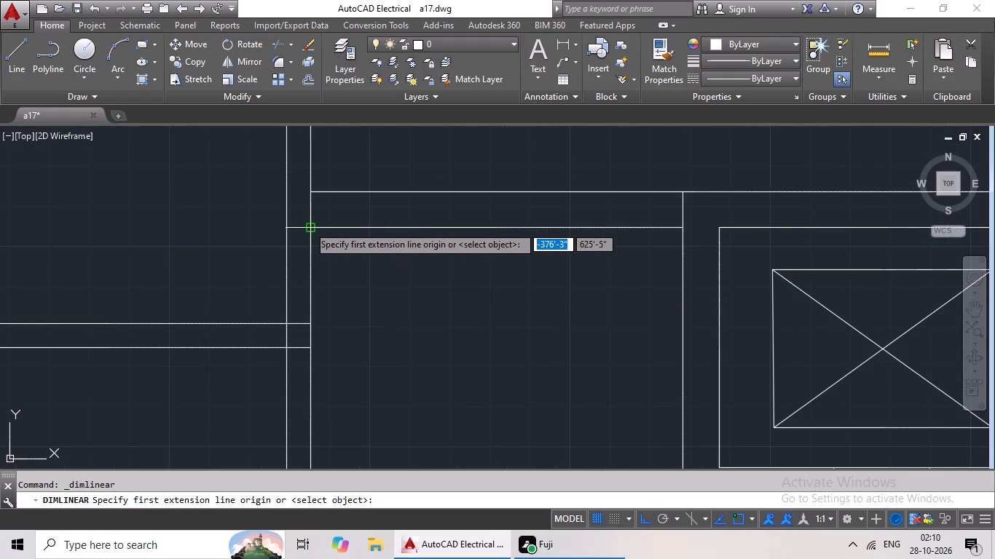
click(308, 226)
click(686, 226)
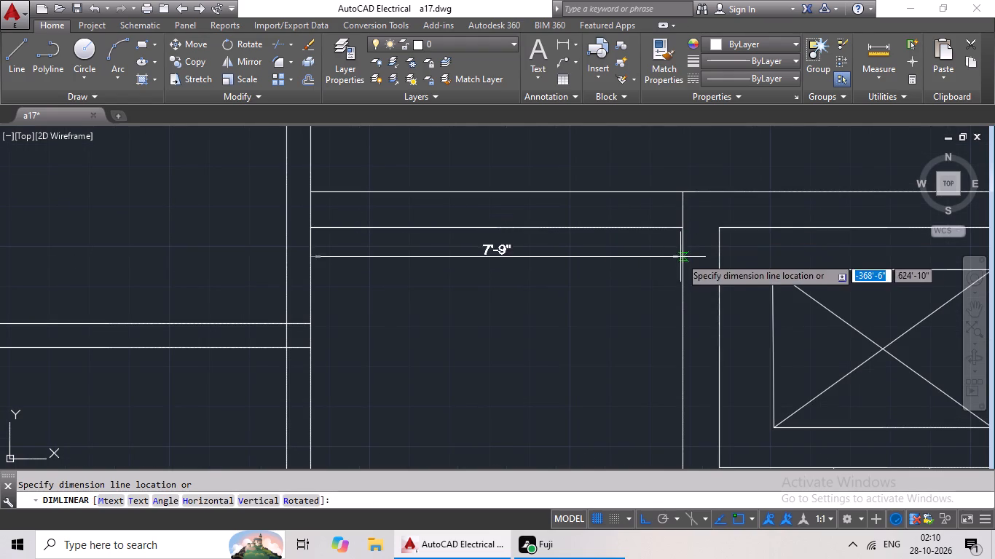
key(Escape)
key(Escape)
scroll(576, 284, down, 2)
middle_drag(586, 274, 592, 266)
key(Escape)
key(Escape)
key(Escape)
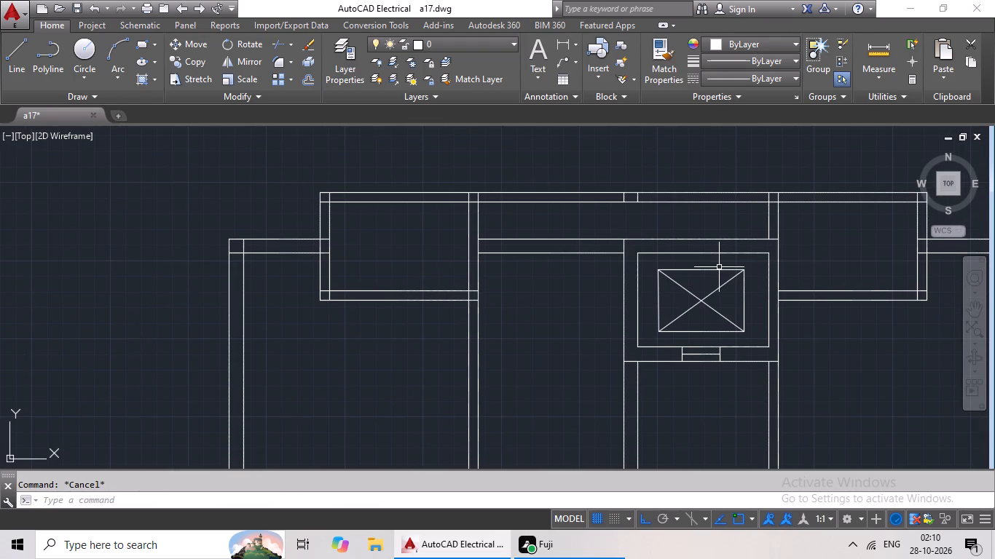
Offset the right line of the left partition 4' toward the crossed-rectangle room.
key(o)
key(Return)
text(4')
key(Return)
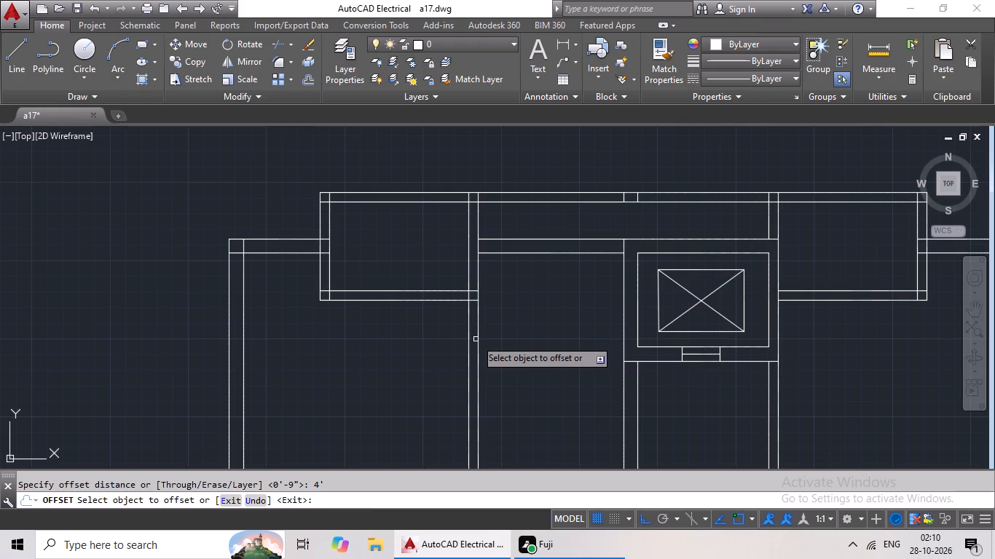
drag(479, 336, 487, 334)
click(516, 324)
key(Escape)
key(Escape)
key(Escape)
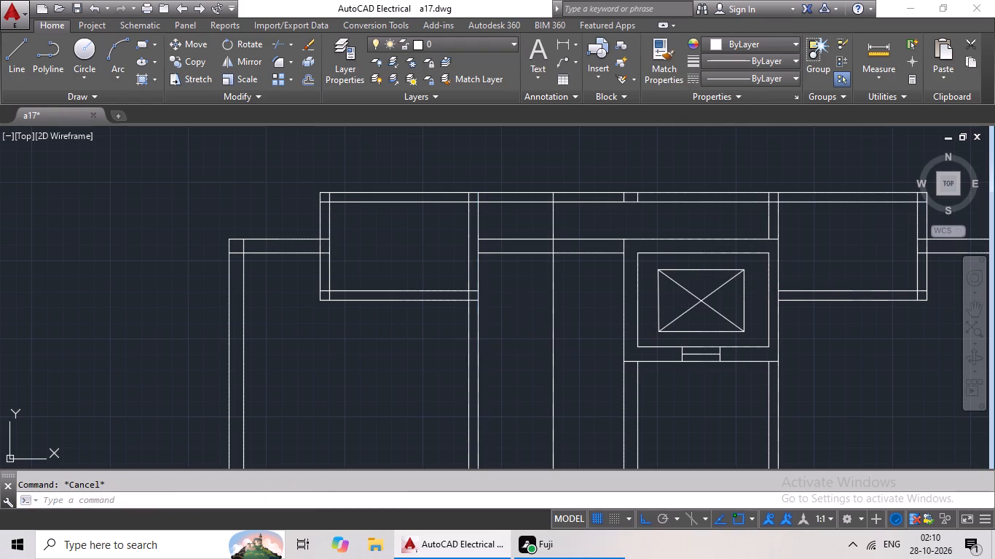
key(Escape)
key(Escape)
key(Escape)
Trim the 4' offset line between the top outer wall and the horizontal wall below, and erase its leftover piece in the top wall.
text(TR)
key(space)
key(space)
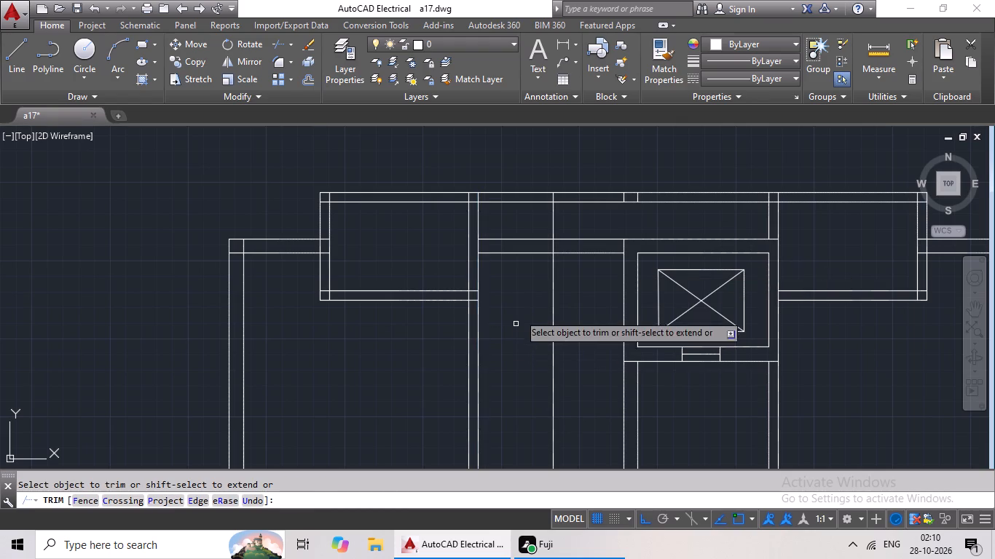
click(552, 217)
scroll(554, 195, up, 4)
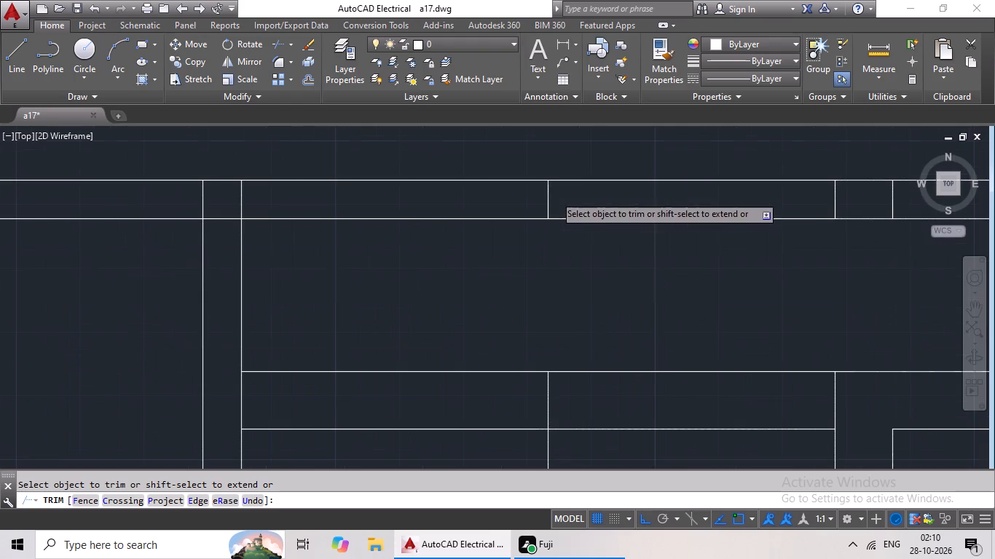
key(Escape)
drag(569, 194, 540, 199)
key(Delete)
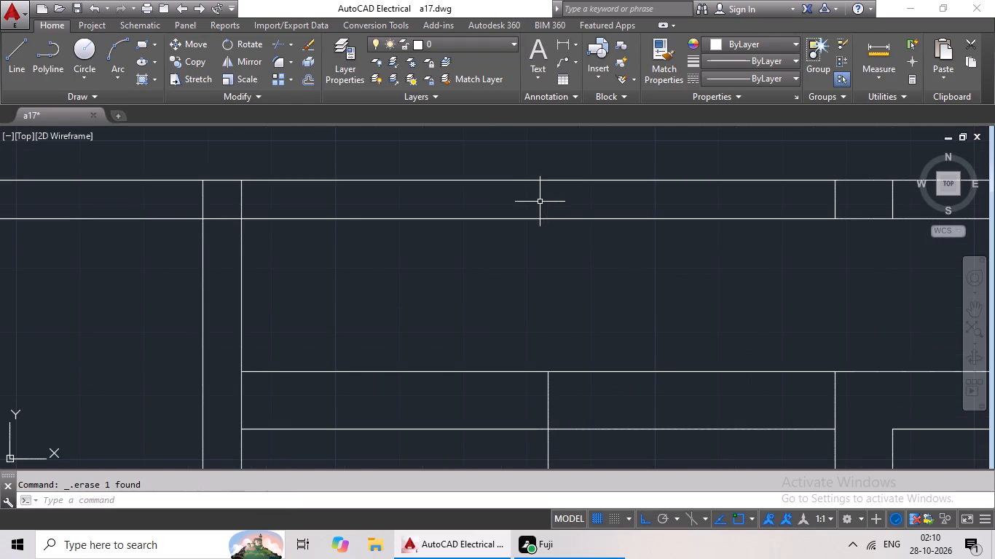
Trim the piece of the 4' offset line that crosses the horizontal wall below the top outer wall.
key(Escape)
key(Escape)
text(TR)
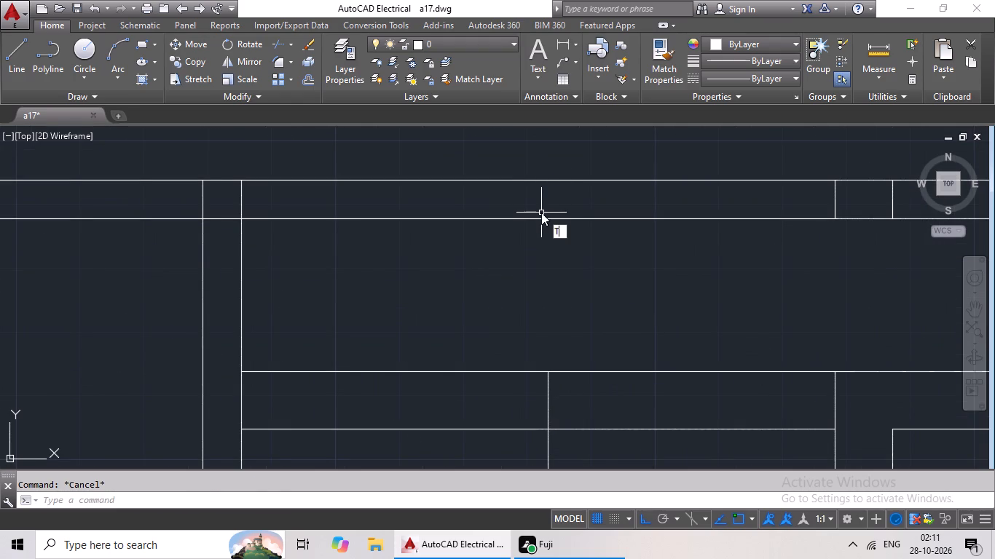
key(space)
key(space)
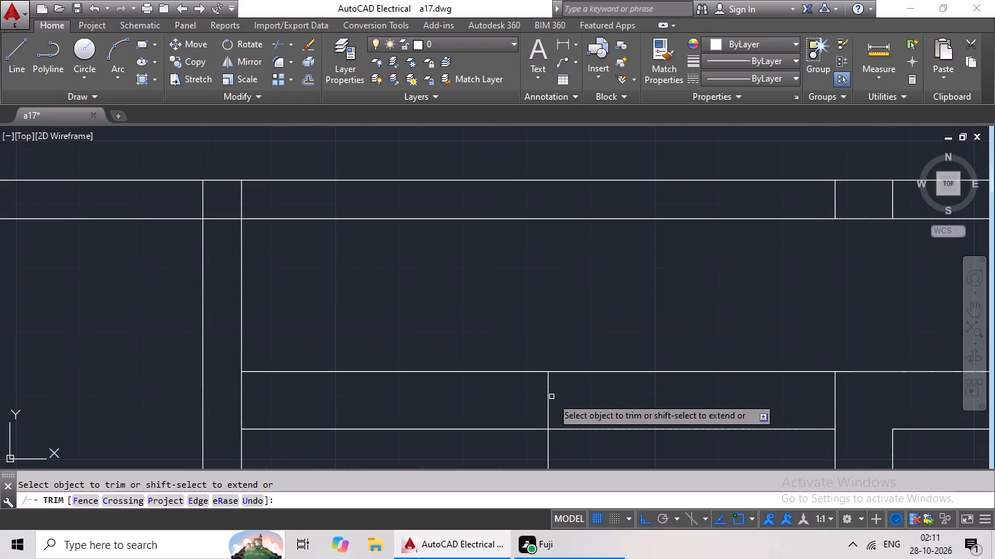
scroll(568, 389, down, 4)
middle_drag(583, 406, 583, 330)
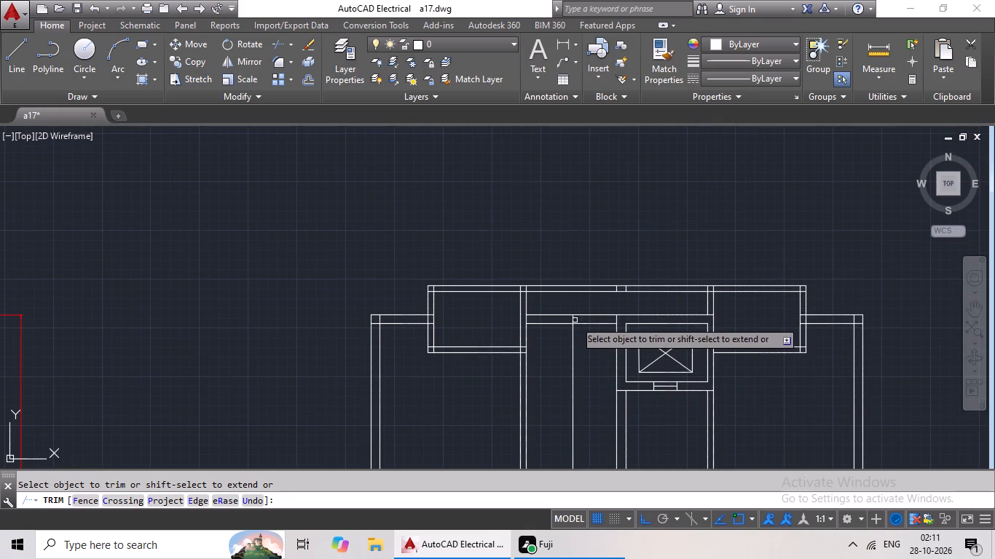
click(573, 319)
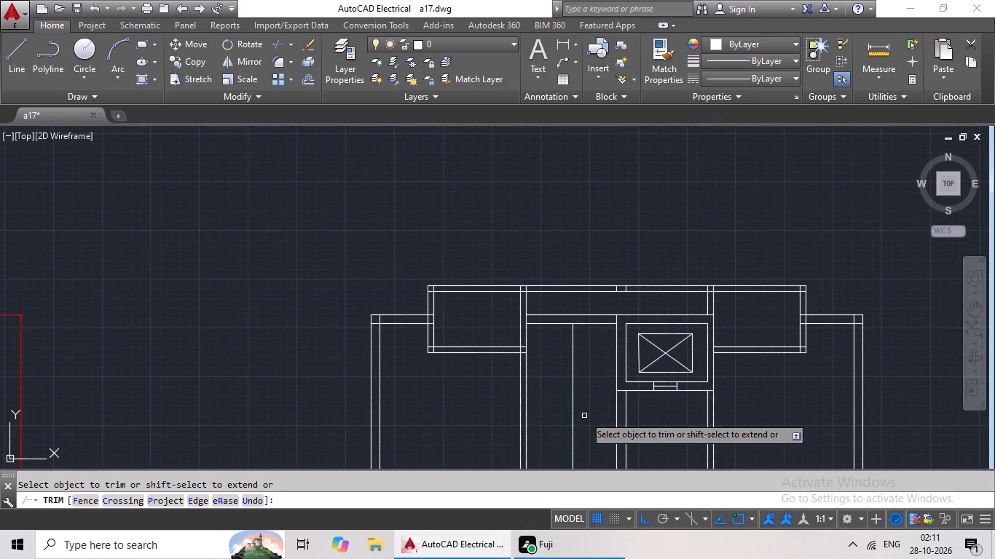
middle_drag(588, 365, 597, 244)
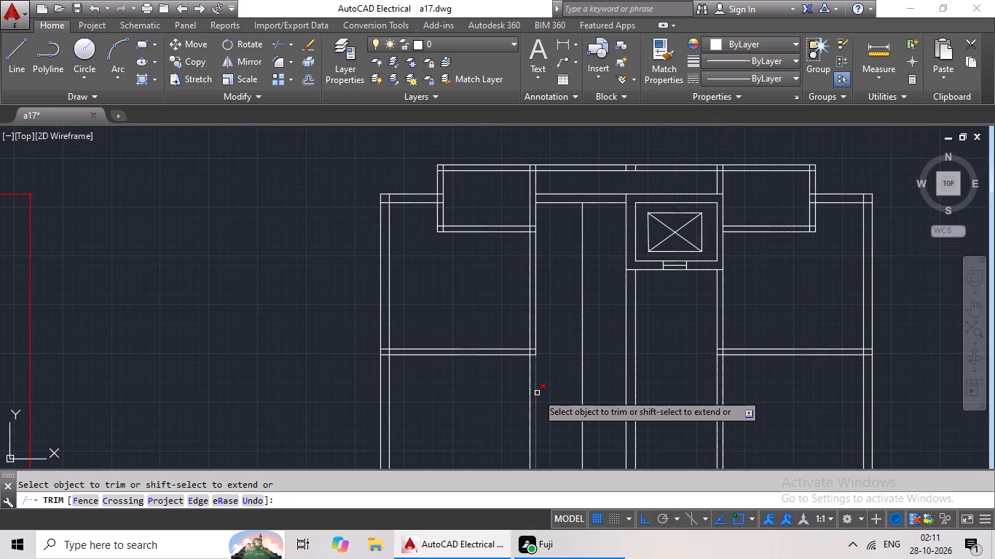
middle_drag(559, 337, 560, 285)
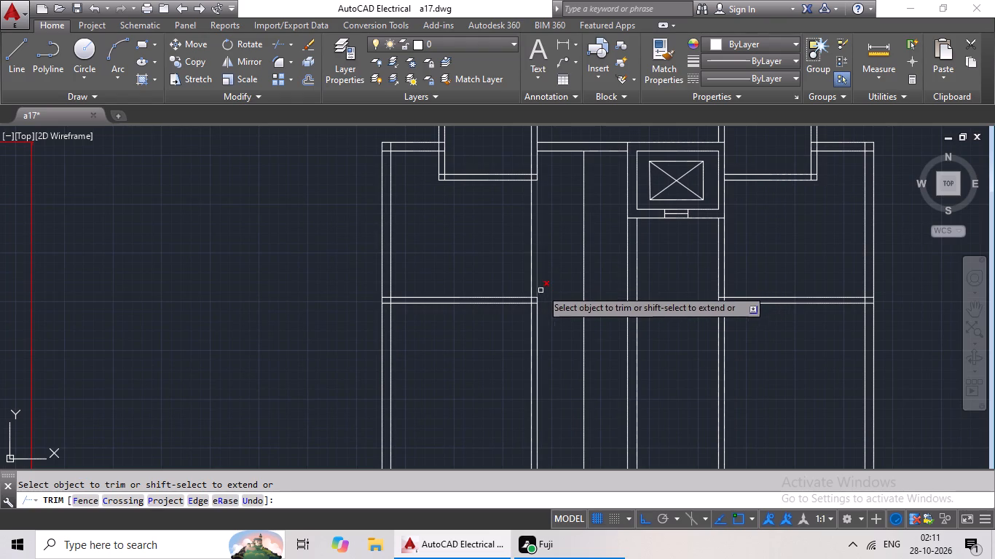
key(Escape)
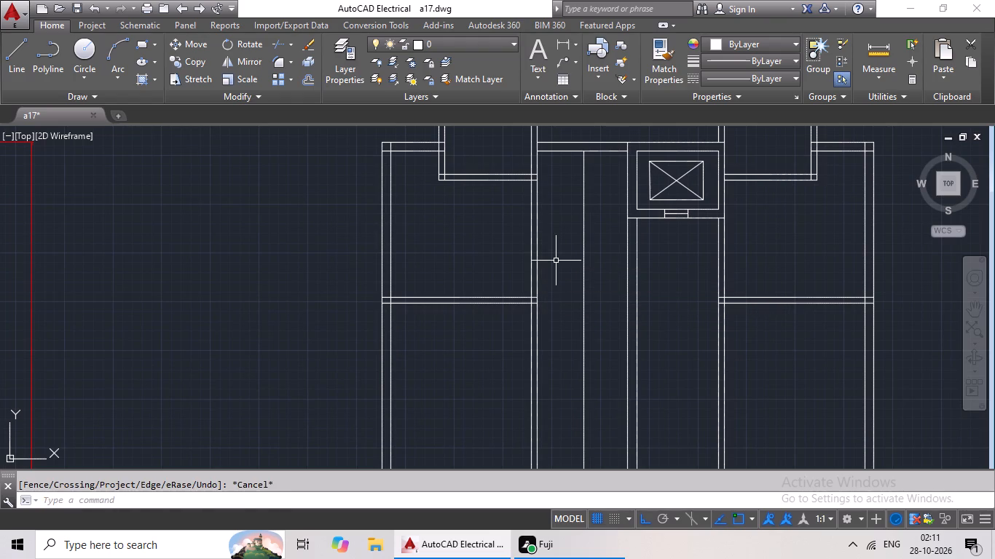
key(Escape)
Offset the vertical line between the left partition and the small room 2" to each side.
key(o)
key(Return)
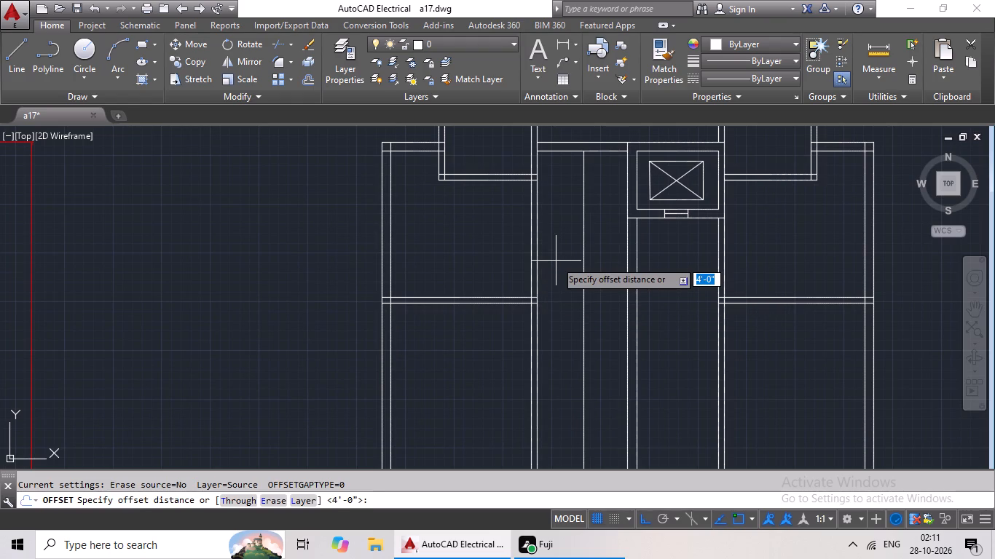
text(2")
key(Return)
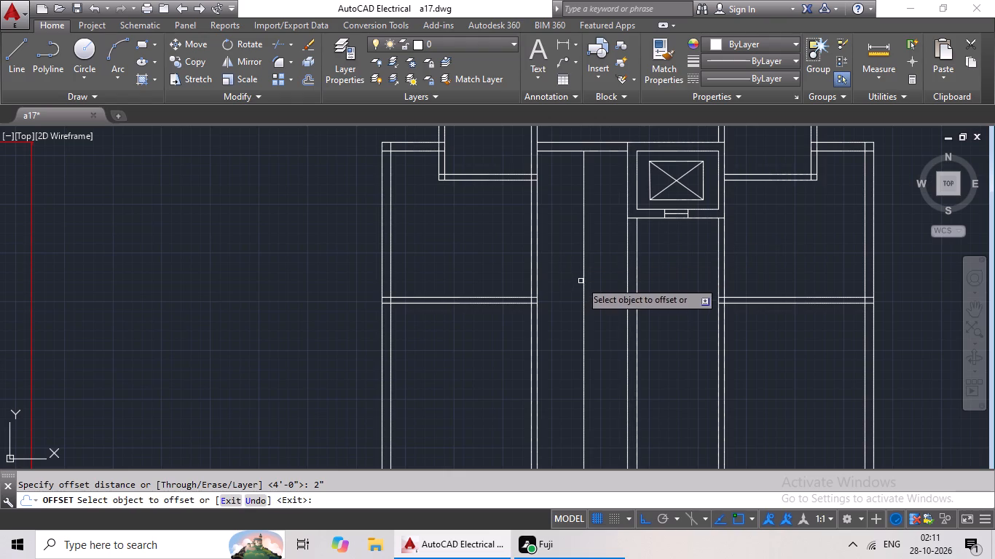
click(582, 277)
click(563, 290)
scroll(577, 273, up, 1)
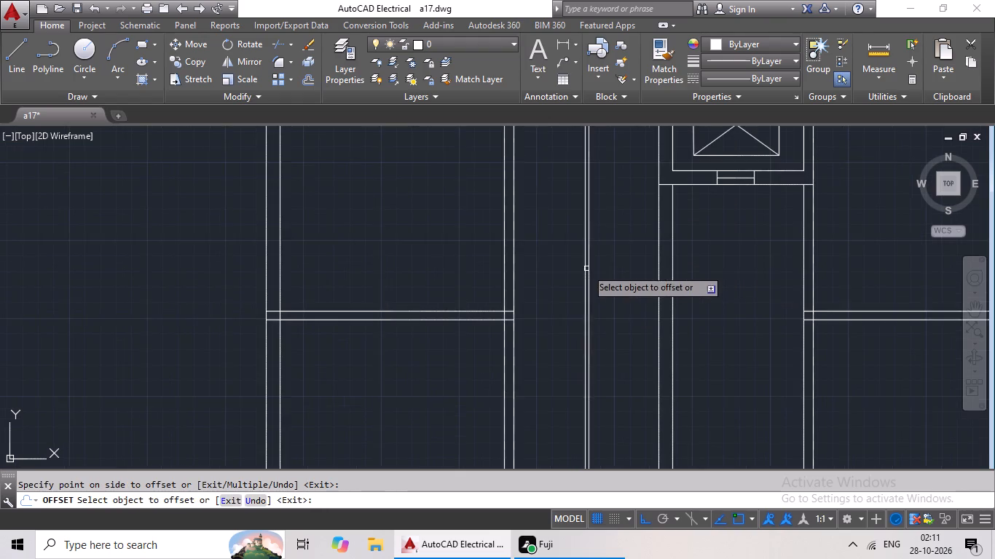
scroll(592, 266, up, 3)
click(579, 289)
click(622, 288)
key(Escape)
key(Escape)
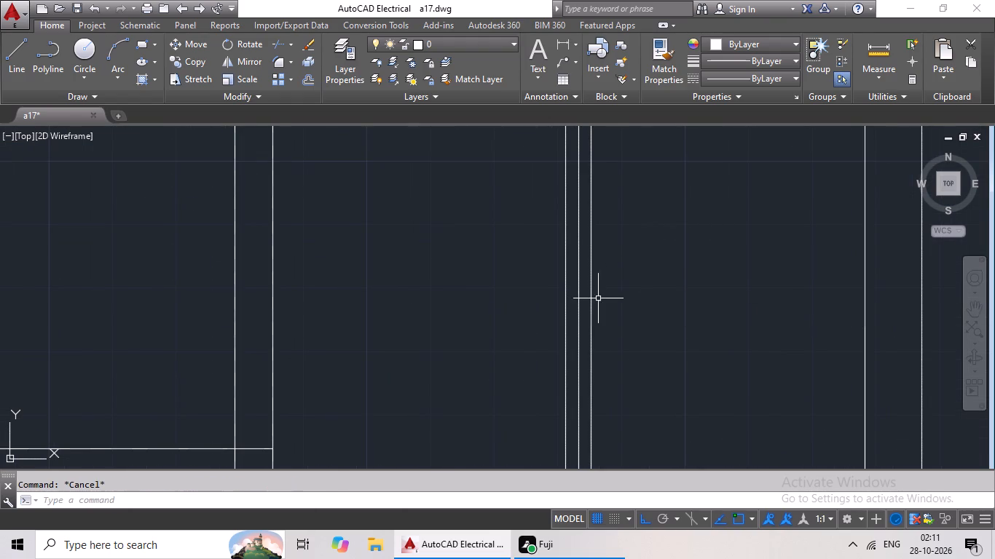
Erase the original centre line between the two 2" offset lines.
click(579, 317)
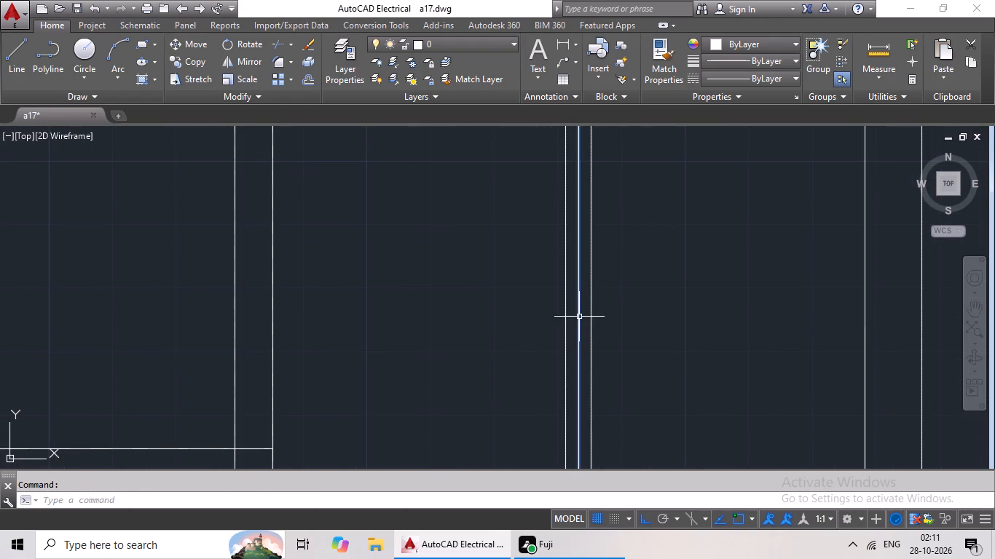
key(Delete)
Erase the two short vertical line pieces left inside the top outer wall above the small room's left wall.
scroll(621, 309, down, 4)
middle_drag(629, 274, 567, 344)
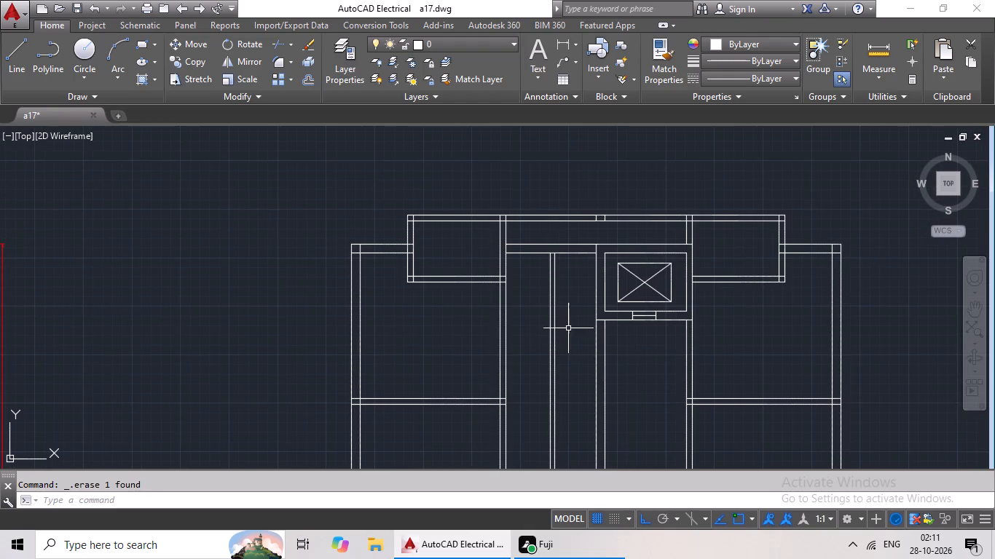
key(Escape)
scroll(607, 223, up, 4)
drag(623, 198, 511, 193)
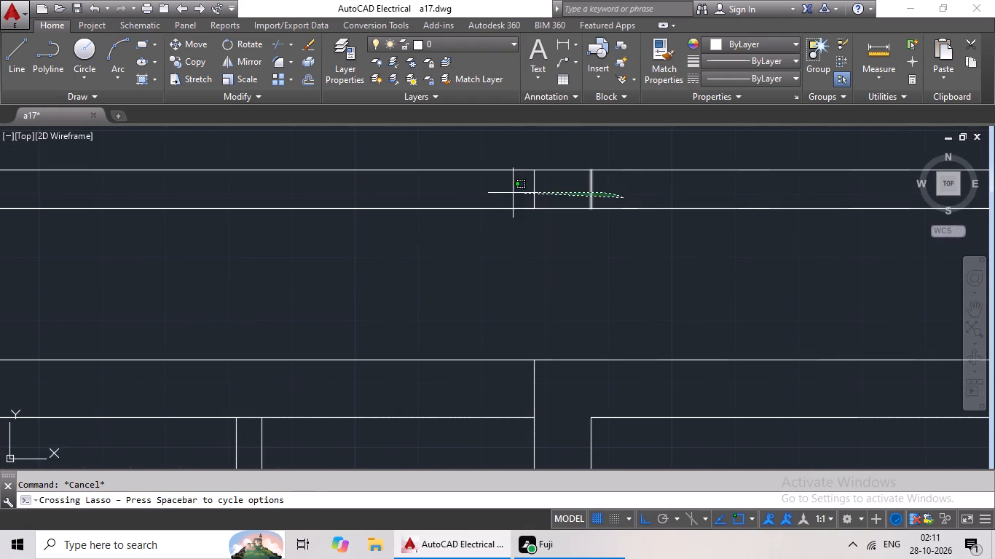
drag(511, 193, 510, 193)
key(Delete)
scroll(516, 211, down, 4)
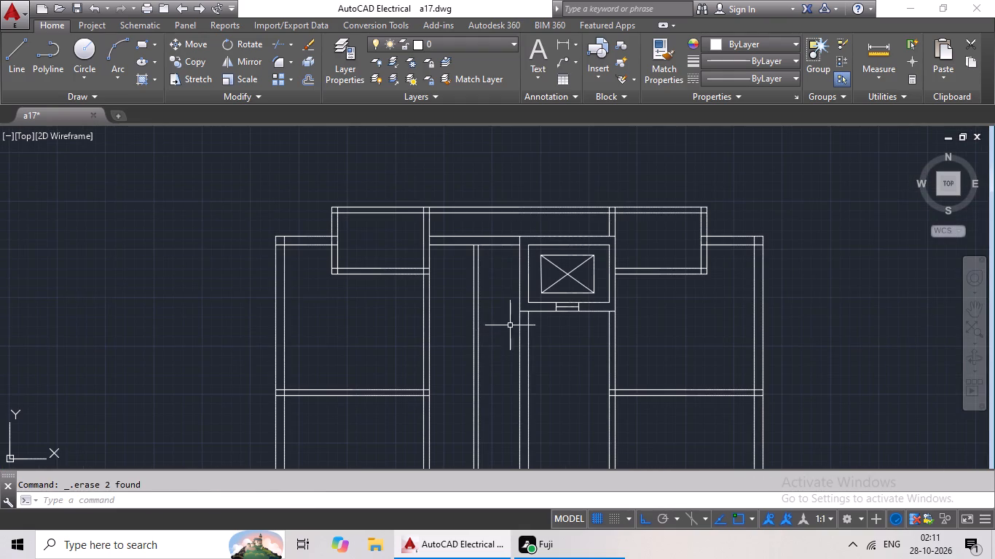
Offset the lower line of the horizontal wall left of the crossed-rectangle room 2'6" downward to start the stair treads.
scroll(514, 317, up, 3)
scroll(489, 325, down, 1)
key(Escape)
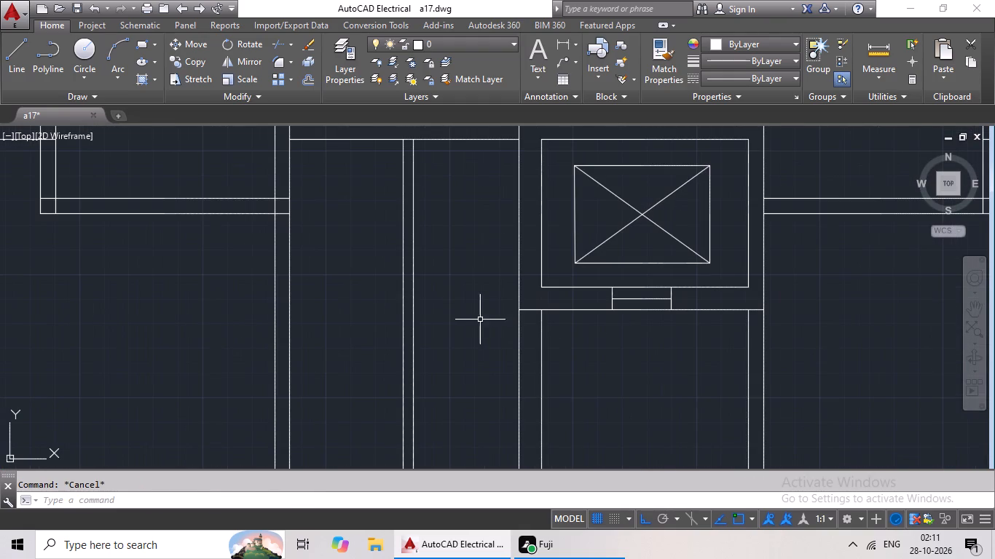
scroll(479, 319, down, 1)
key(Escape)
key(Escape)
key(o)
key(Return)
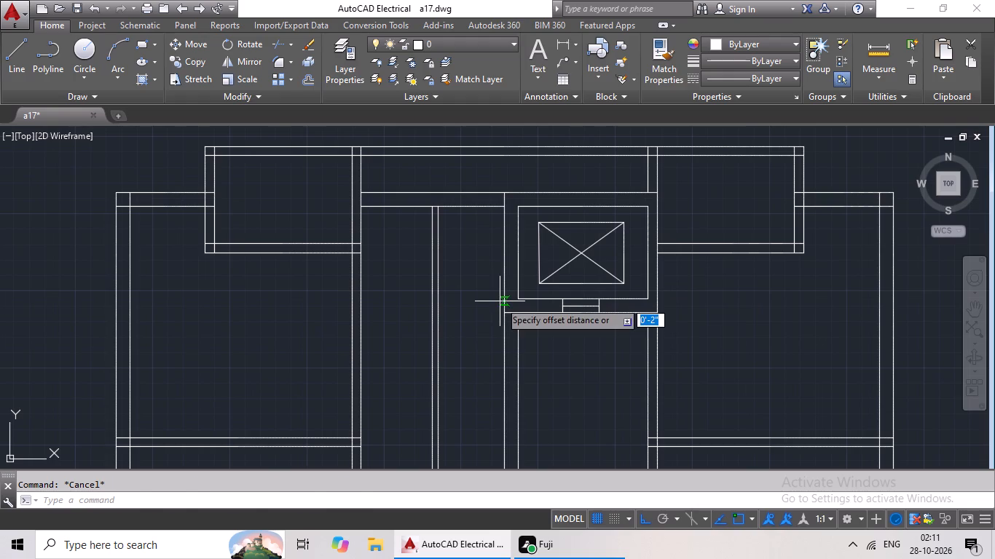
text(2'6")
key(Return)
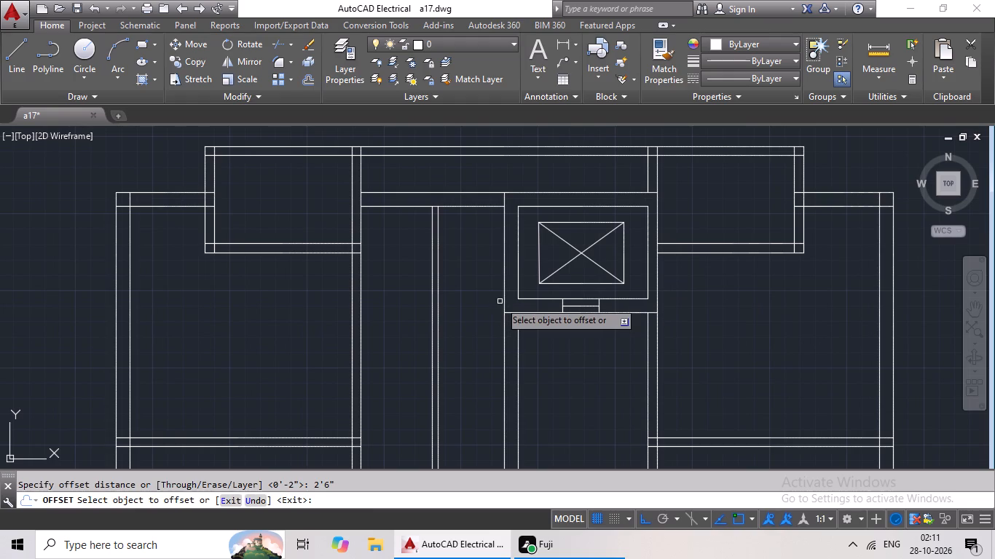
drag(479, 205, 479, 217)
click(479, 279)
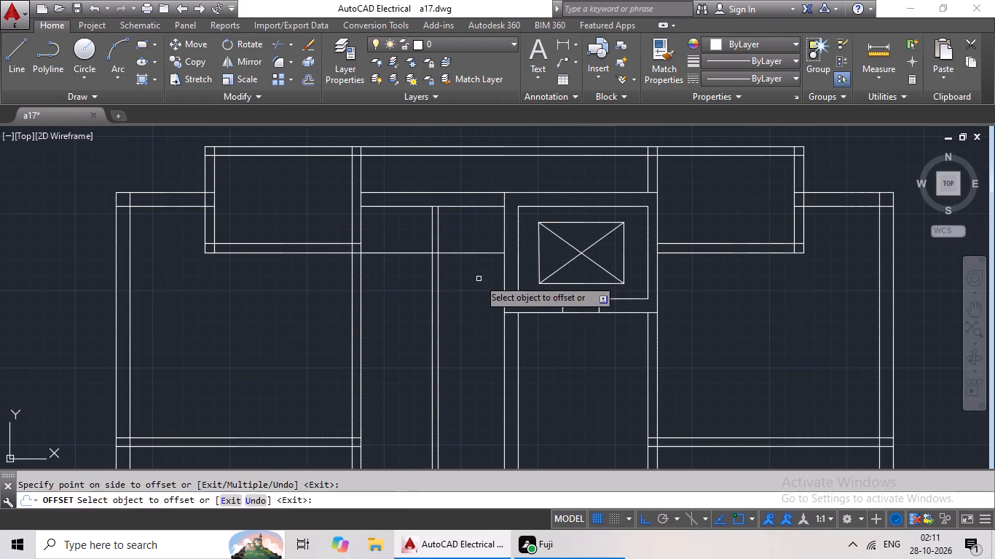
key(Escape)
key(Escape)
key(Escape)
Offset the first tread line downward at 9" spacing to add five more stair treads.
key(o)
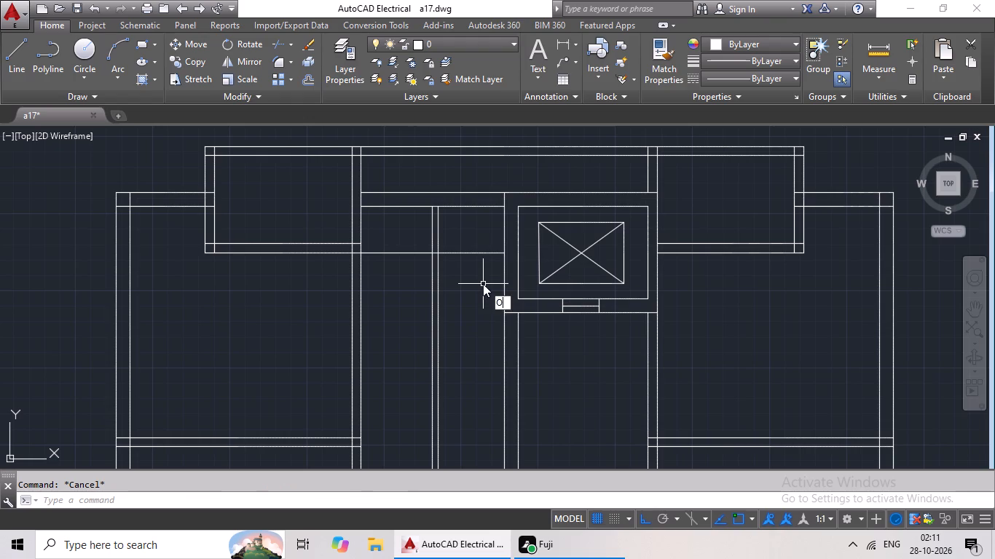
key(Return)
key(6)
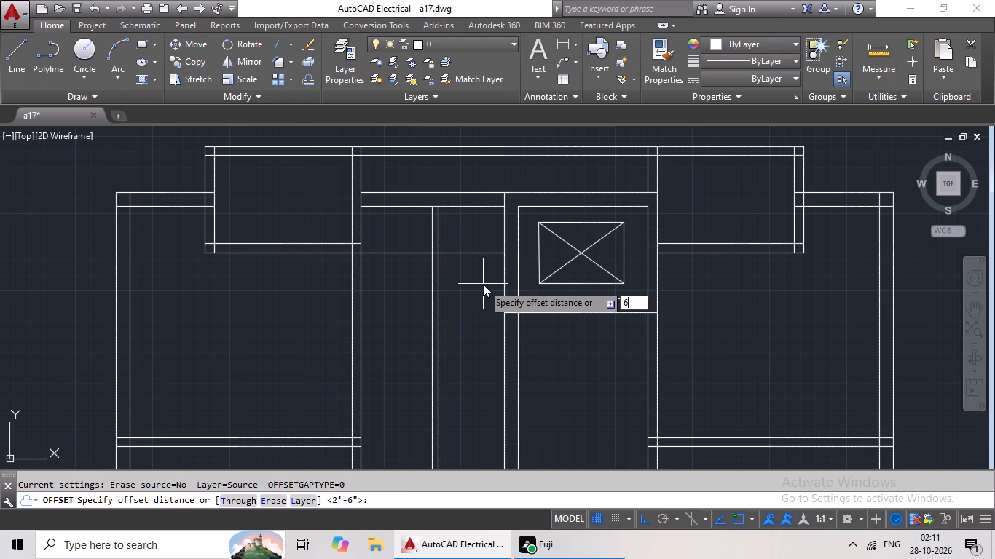
key(BackSpace)
key(9)
key(shift+quotedbl)
key(Return)
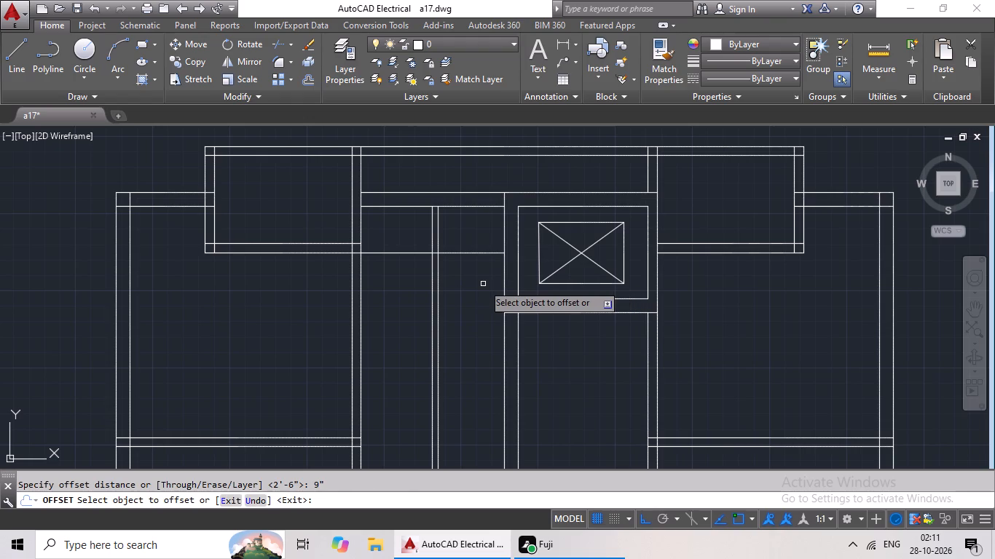
drag(484, 253, 484, 261)
click(474, 311)
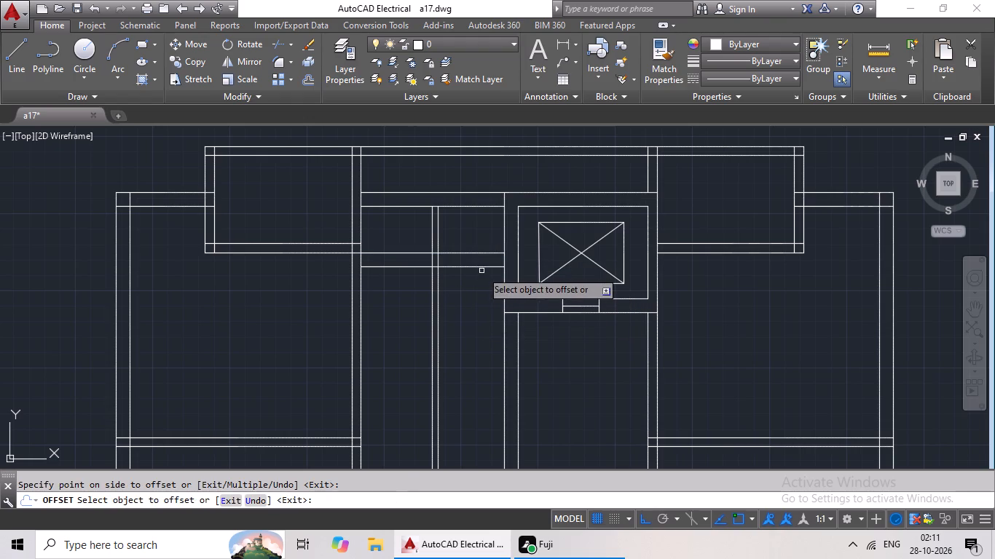
drag(482, 266, 482, 277)
click(479, 320)
drag(487, 282, 485, 294)
click(481, 333)
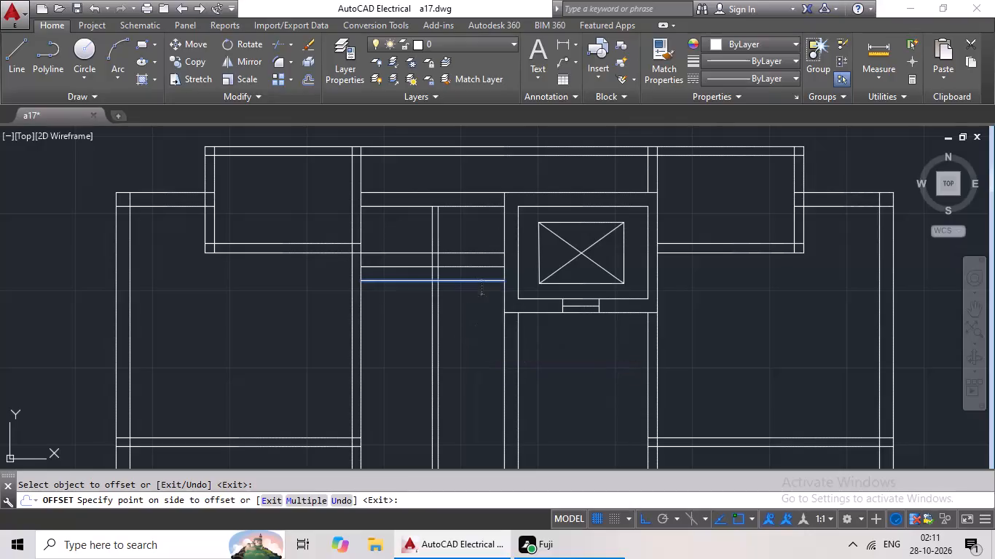
drag(480, 296, 480, 309)
click(475, 350)
drag(481, 307, 481, 321)
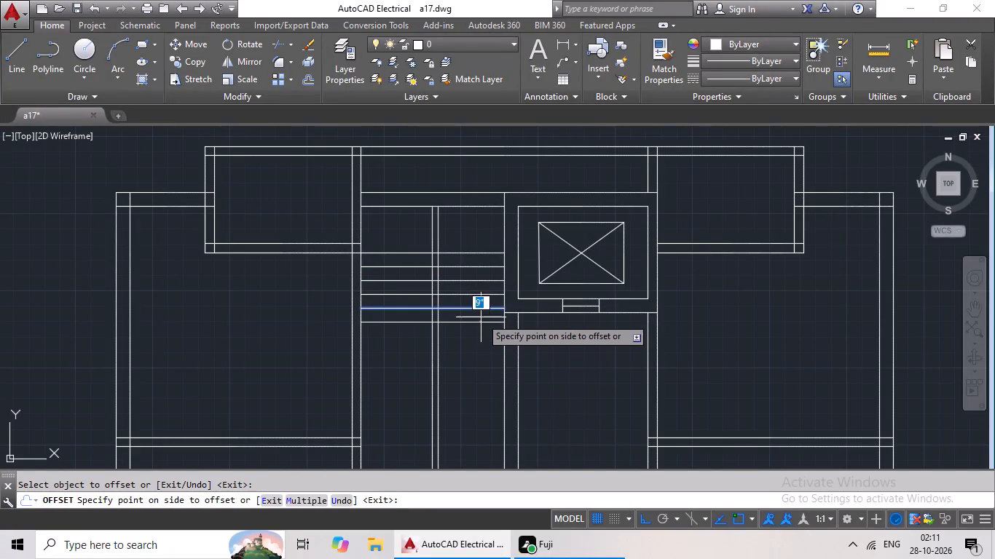
drag(481, 321, 481, 354)
click(484, 323)
drag(484, 323, 479, 360)
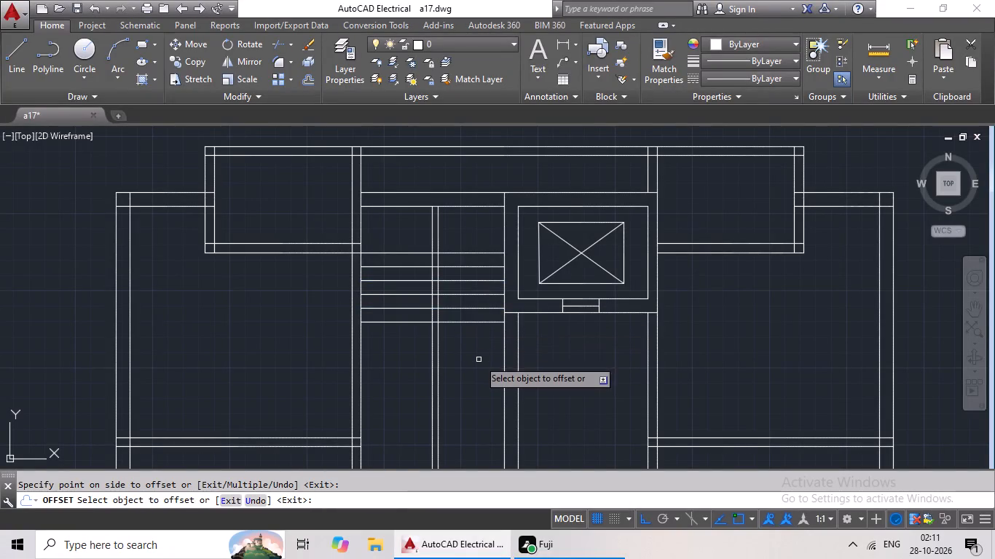
Continue the 9" offsets downward from the lowest tread line to add six more stair treads.
drag(479, 324, 479, 330)
click(479, 360)
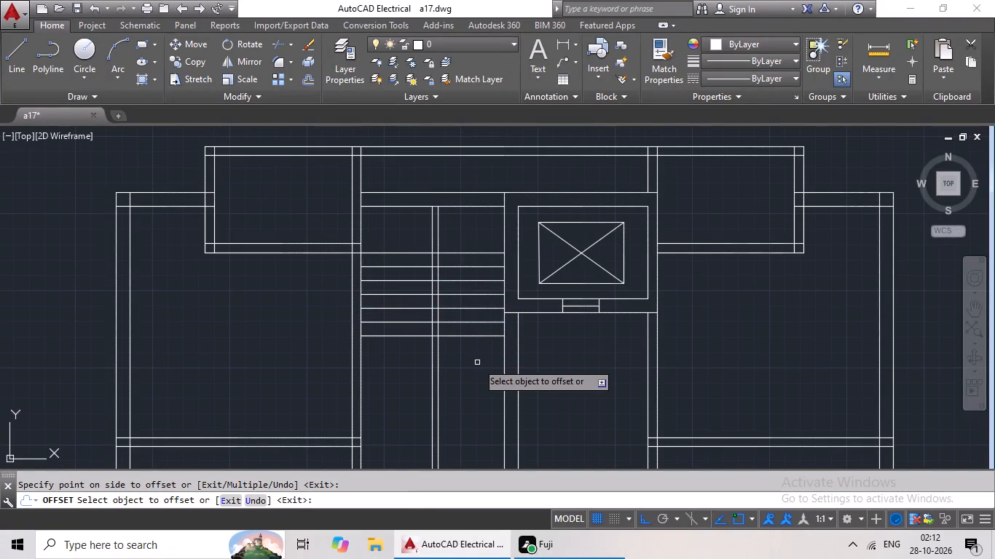
drag(459, 337, 457, 346)
click(452, 372)
drag(462, 350, 460, 361)
click(457, 378)
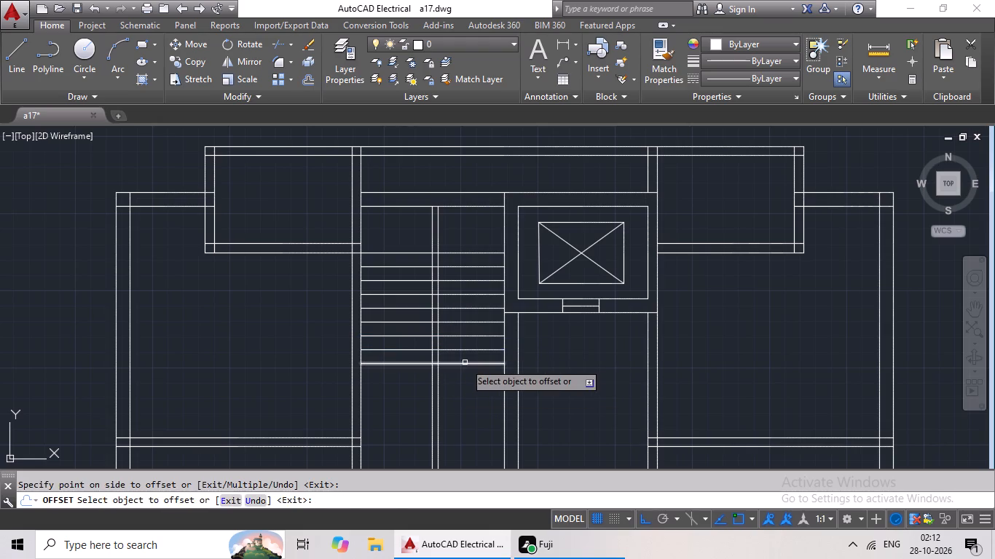
drag(465, 362, 463, 373)
click(459, 386)
drag(464, 378, 459, 389)
click(456, 397)
drag(461, 392, 460, 401)
click(459, 408)
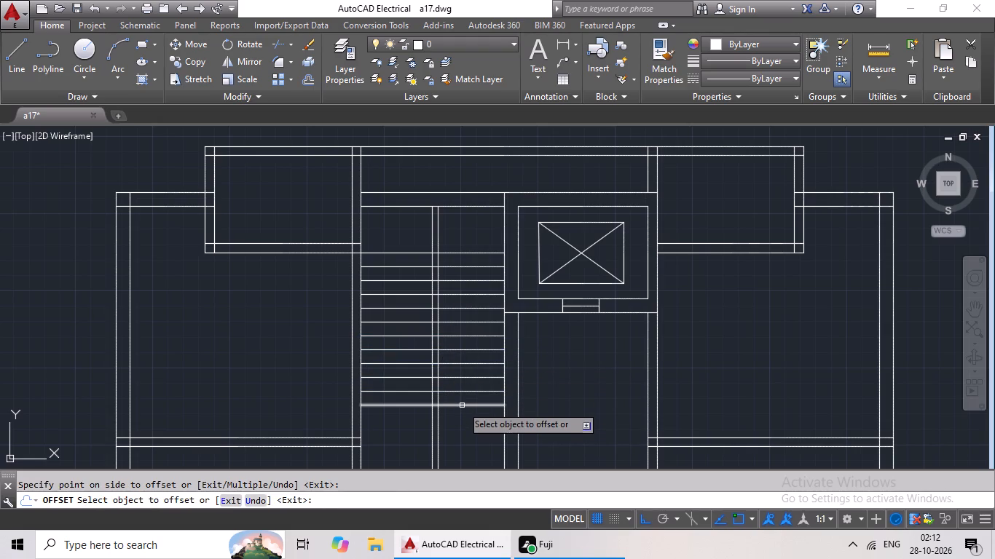
middle_drag(465, 405, 476, 314)
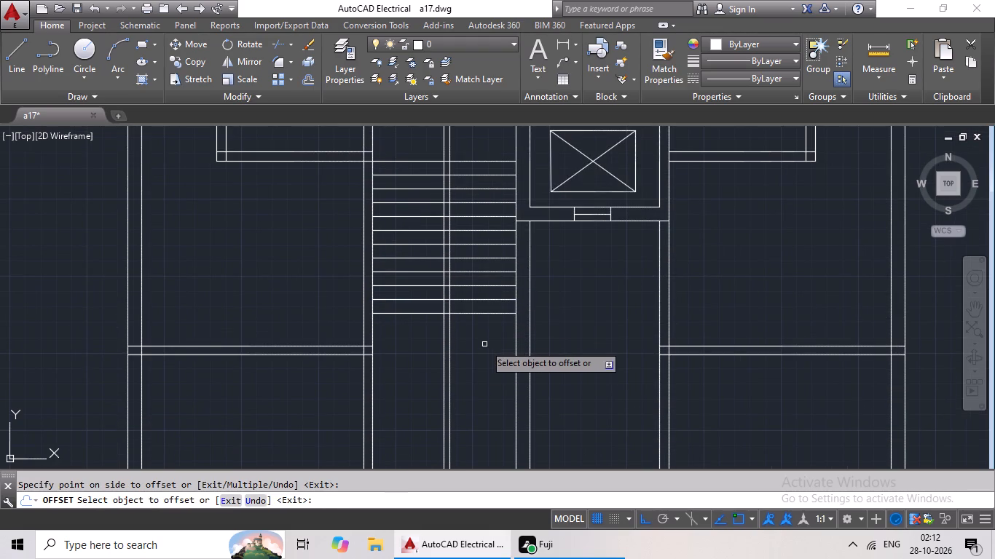
key(Escape)
key(Escape)
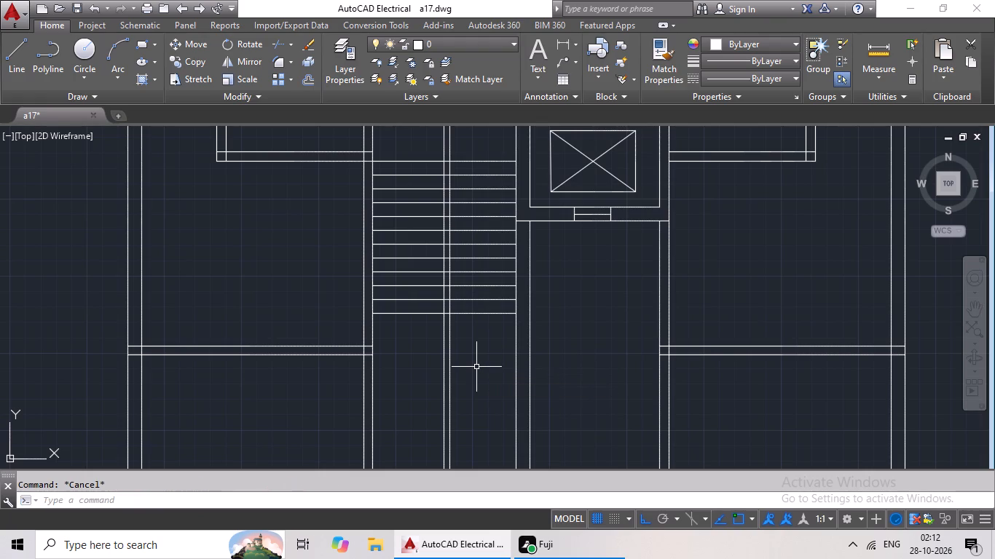
Trim the two close vertical lines dividing the staircase where they extend below the lowest tread and above the top tread.
key(Escape)
key(t)
key(r)
key(c)
key(space)
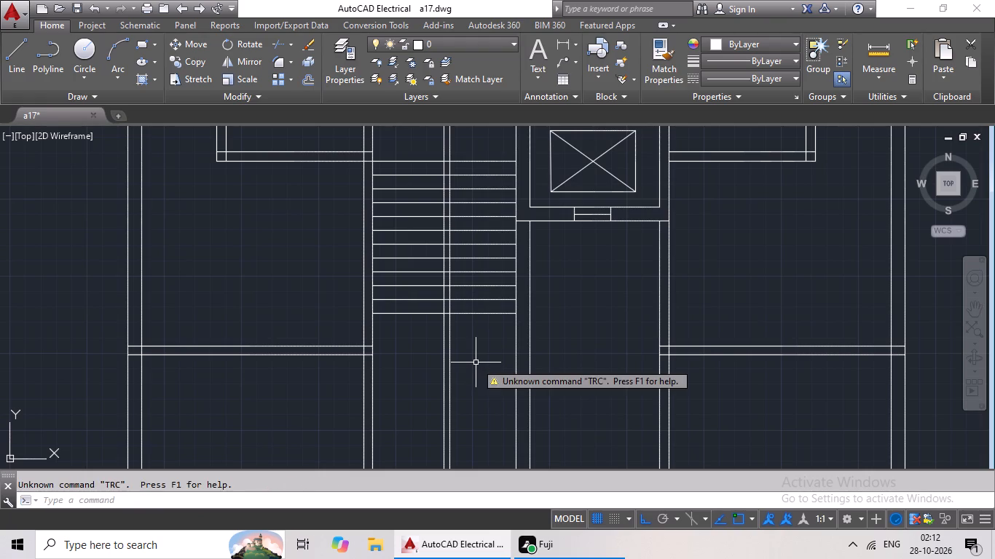
key(Escape)
key(Escape)
text(TR)
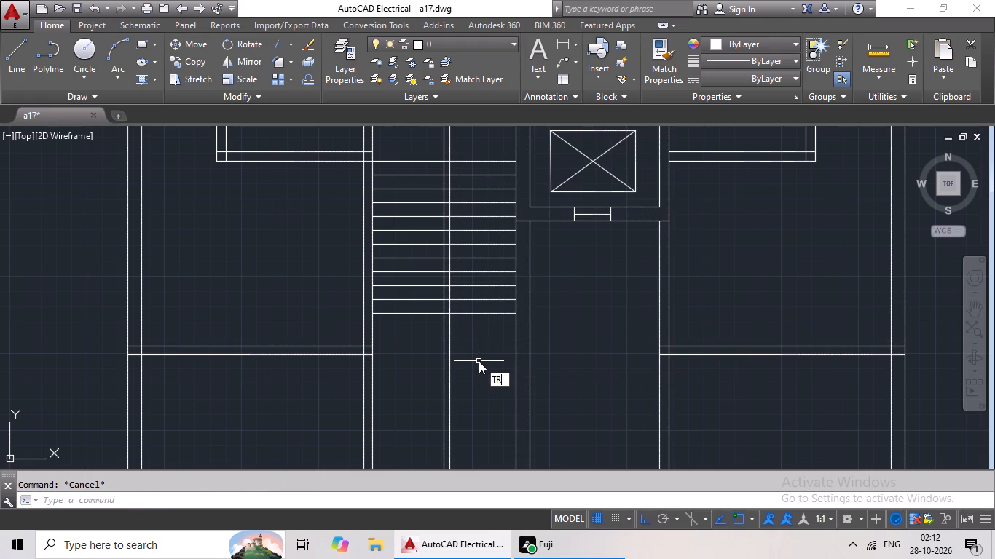
key(space)
key(space)
drag(484, 341, 422, 430)
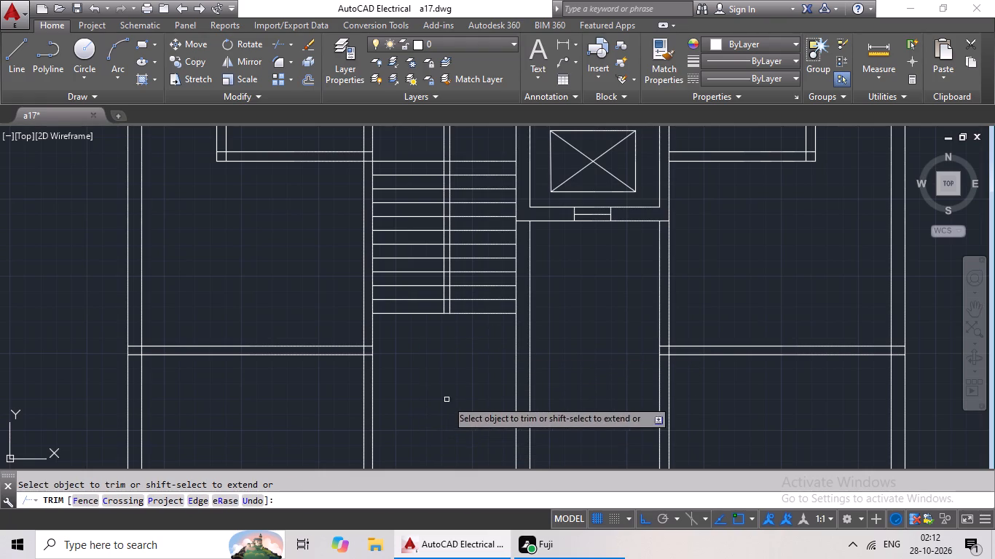
scroll(447, 398, down, 1)
middle_drag(445, 394, 428, 459)
scroll(433, 302, up, 3)
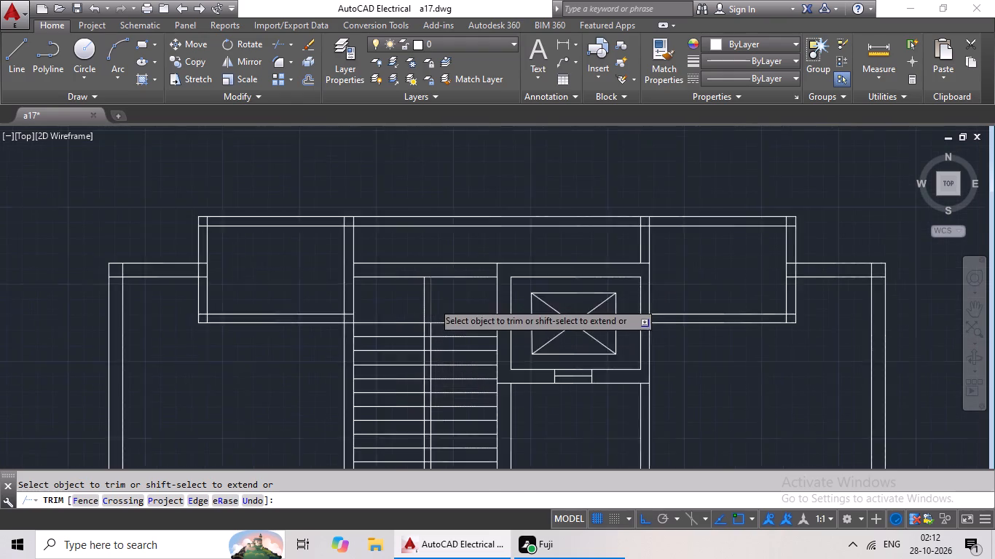
scroll(433, 302, up, 1)
drag(453, 290, 360, 332)
click(360, 332)
scroll(425, 305, down, 2)
middle_drag(435, 313, 450, 234)
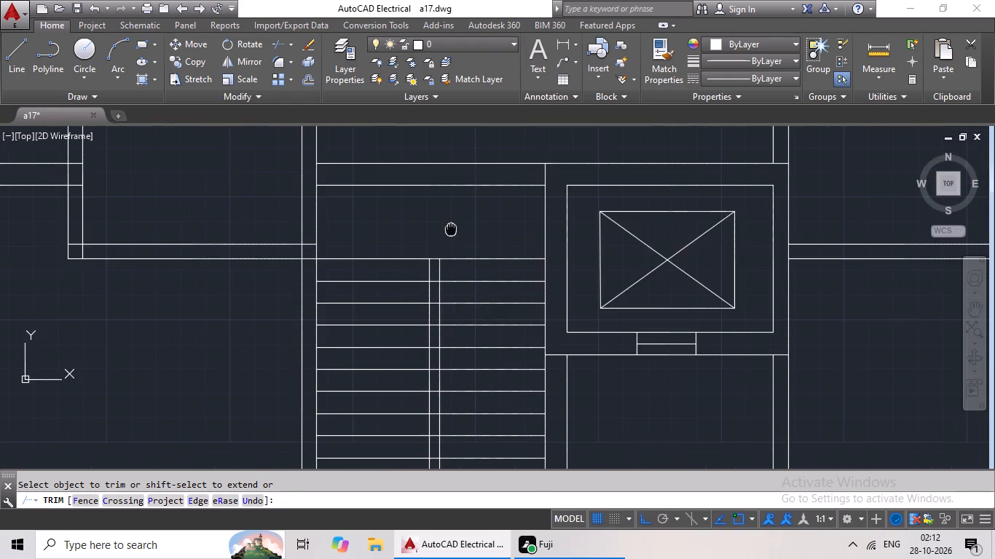
Trim the intermediate tread lines between the two central vertical lines to leave a clear gap between the stair flights.
scroll(441, 288, up, 2)
drag(426, 250, 422, 383)
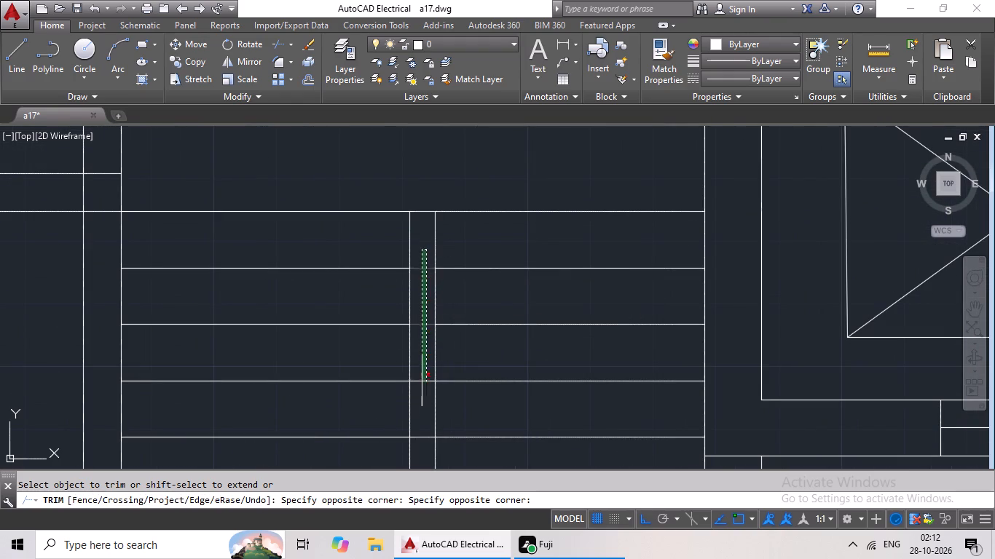
drag(422, 383, 420, 397)
middle_drag(422, 234, 422, 149)
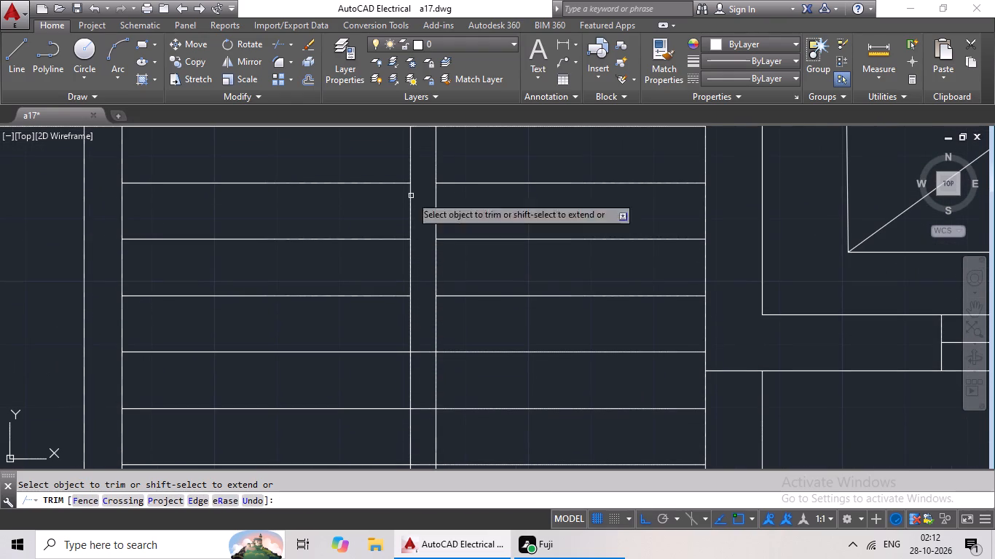
middle_drag(412, 298, 440, 155)
drag(449, 153, 452, 182)
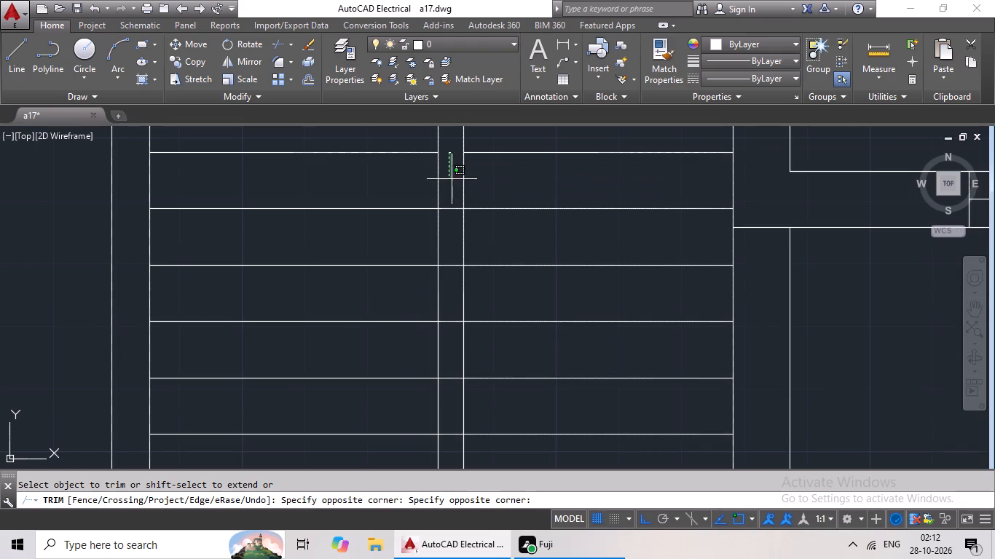
drag(452, 182, 450, 415)
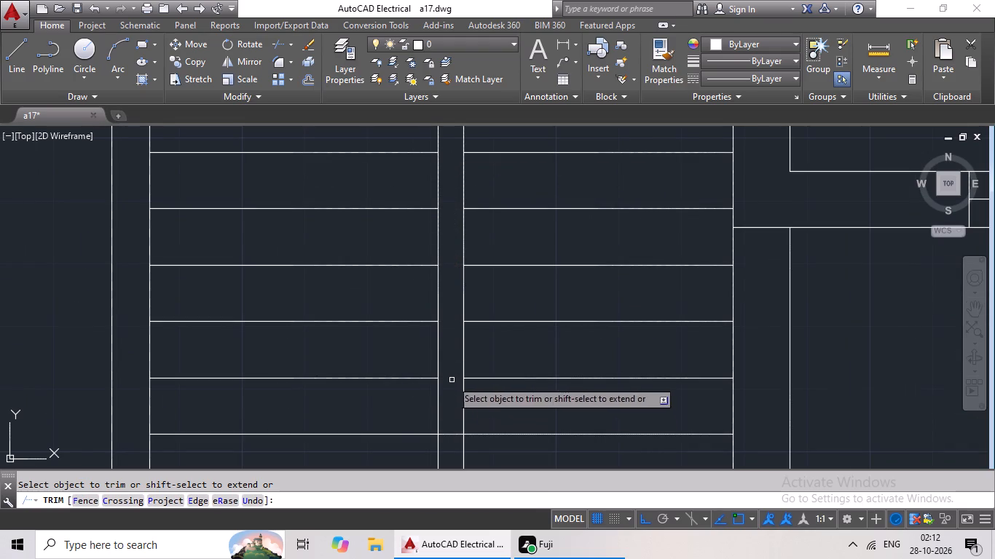
middle_drag(449, 379, 449, 150)
drag(450, 206, 448, 322)
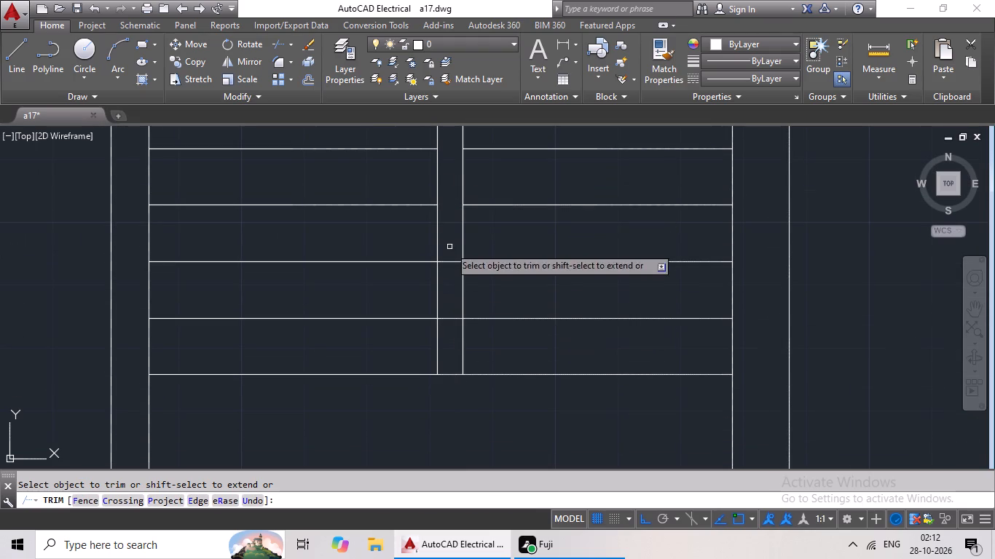
drag(449, 226, 451, 331)
scroll(457, 320, down, 2)
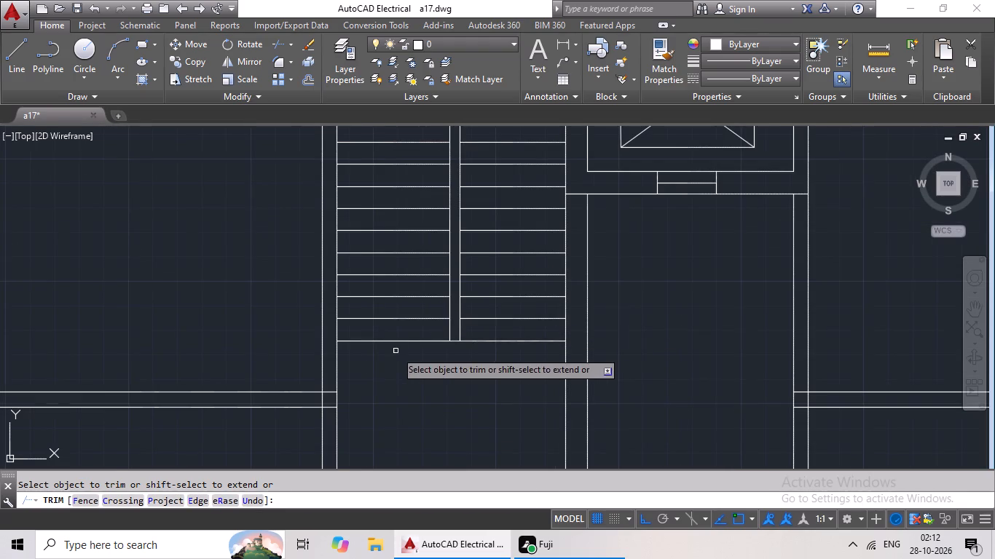
scroll(398, 357, down, 1)
middle_drag(408, 365, 361, 383)
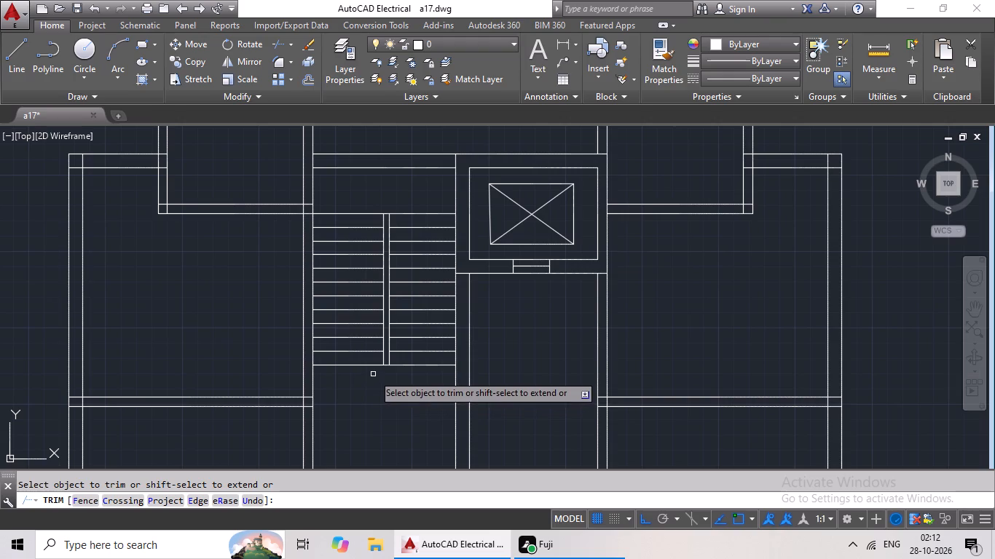
key(Escape)
key(Escape)
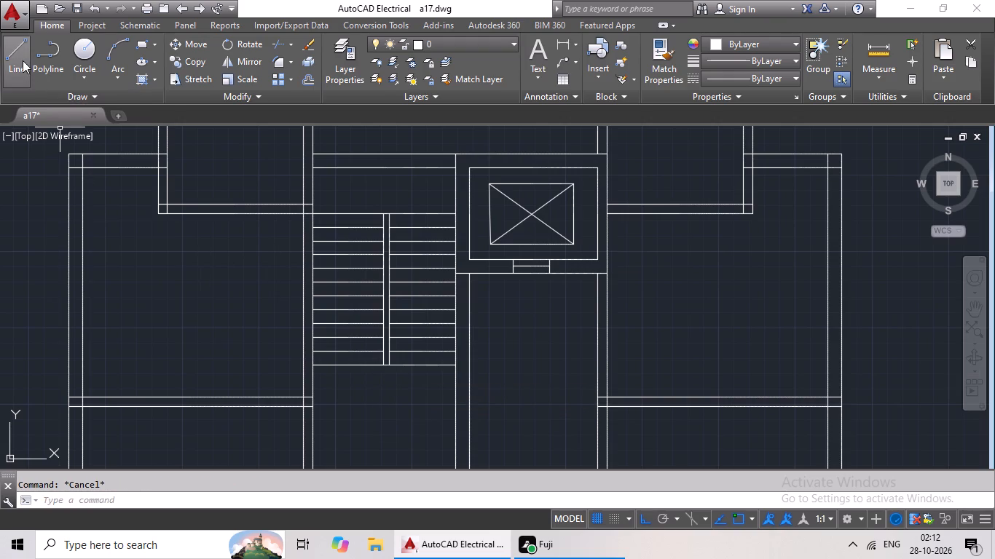
Draw a three-segment inverted-U walking line from the right flight's third-lowest tread, across the upper landing, down to the left flight's matching tread.
click(23, 60)
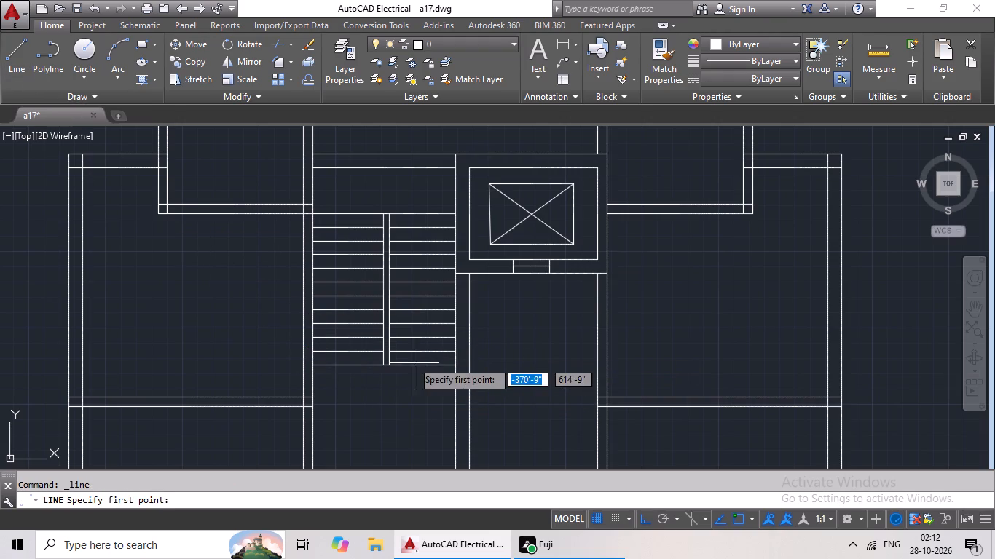
click(424, 335)
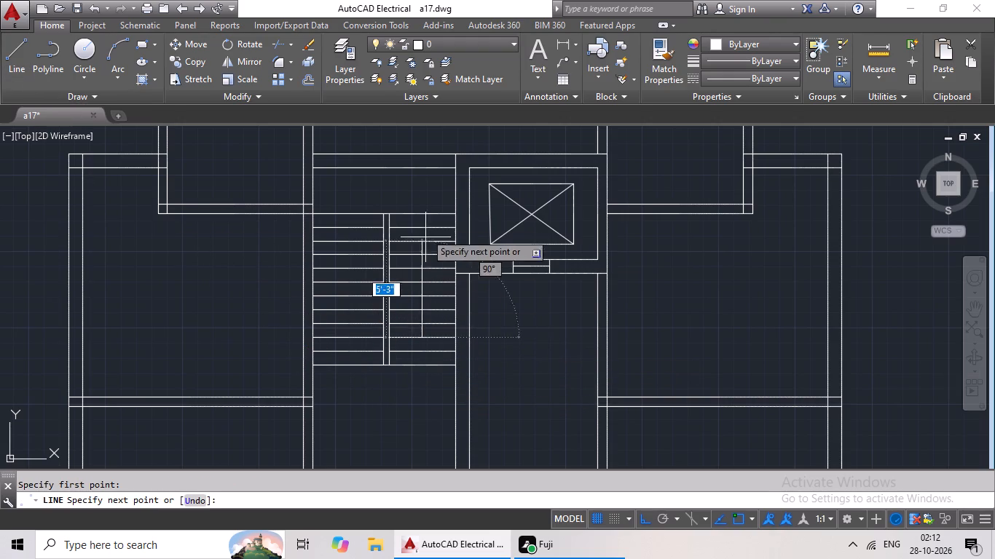
click(420, 193)
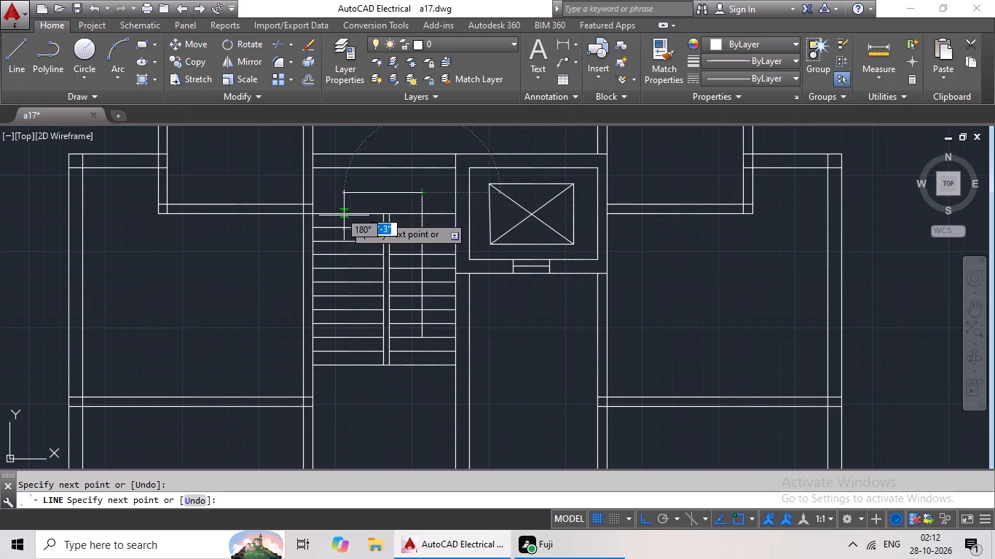
click(346, 191)
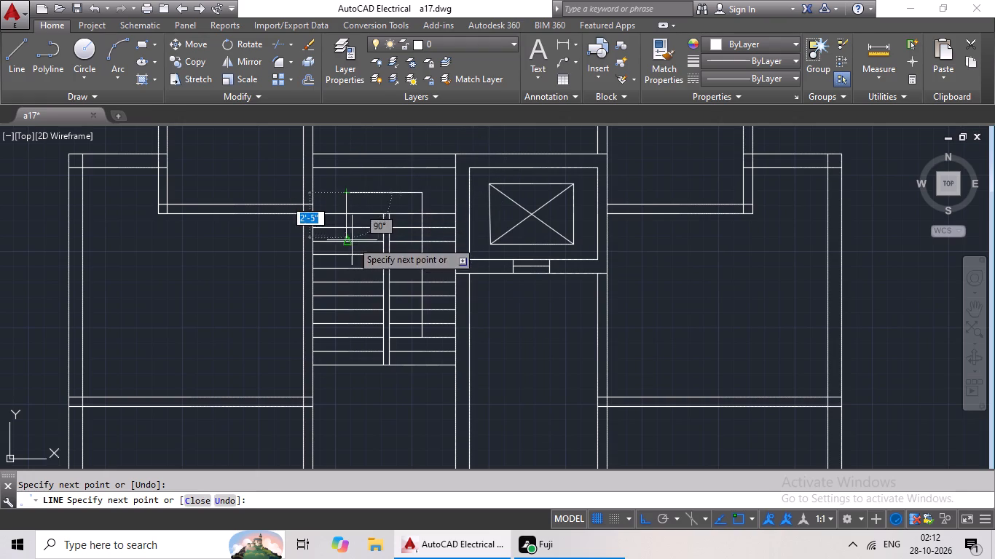
click(349, 336)
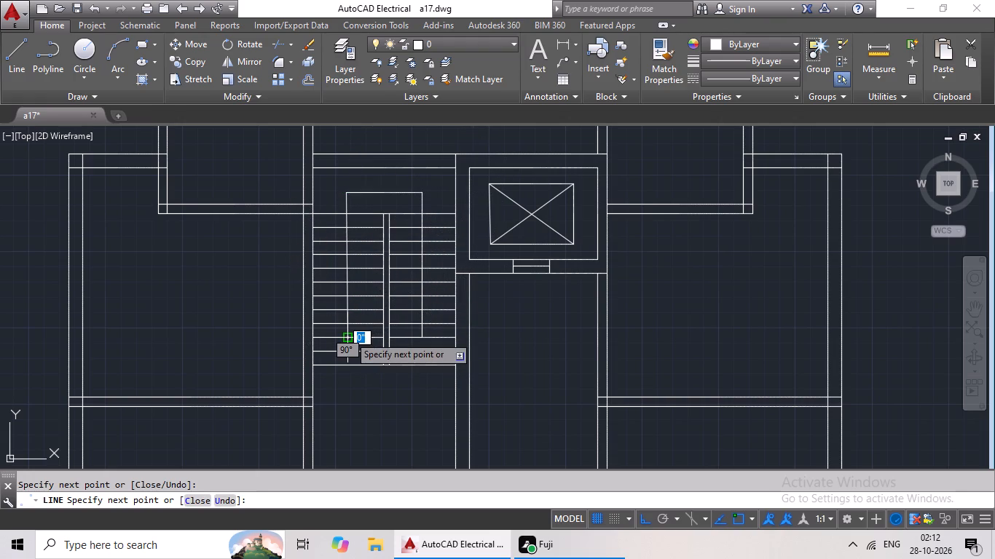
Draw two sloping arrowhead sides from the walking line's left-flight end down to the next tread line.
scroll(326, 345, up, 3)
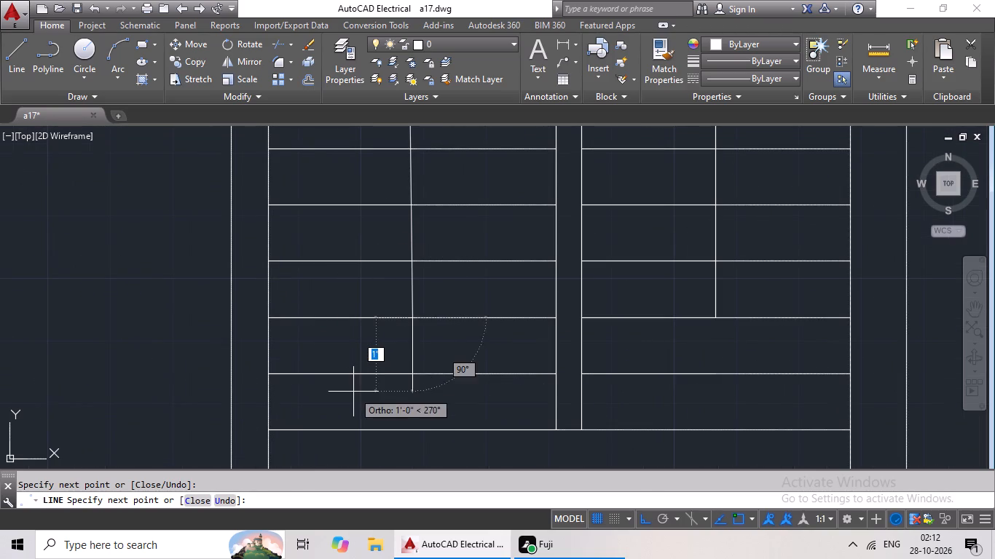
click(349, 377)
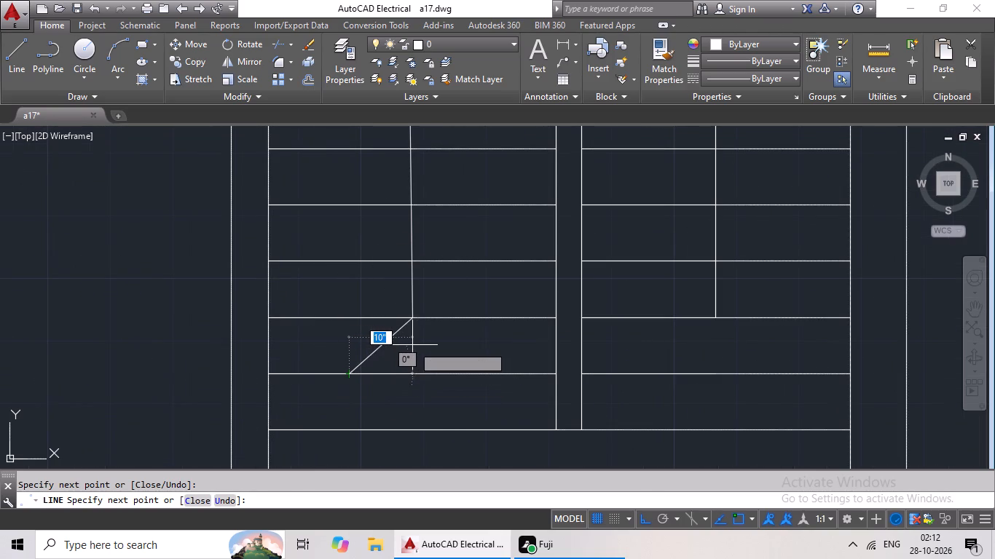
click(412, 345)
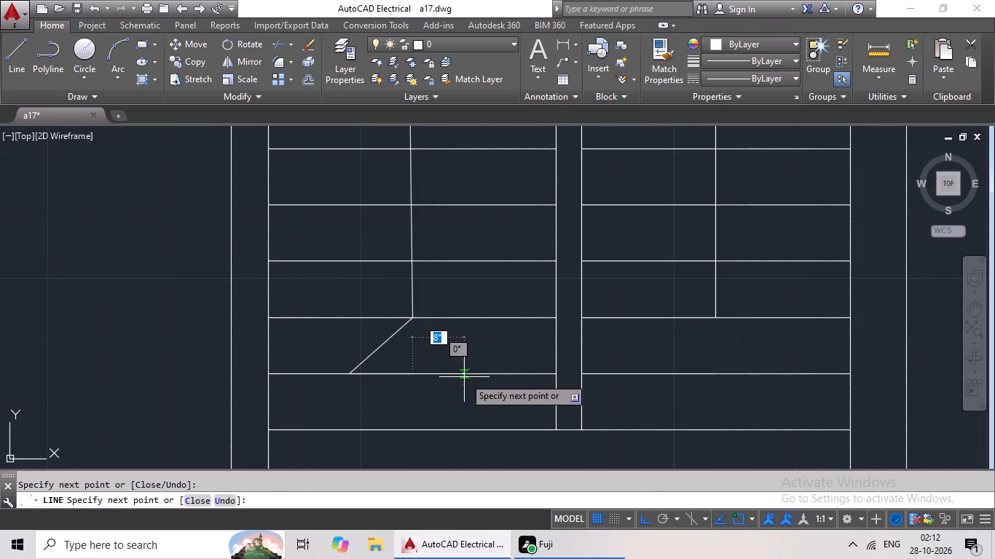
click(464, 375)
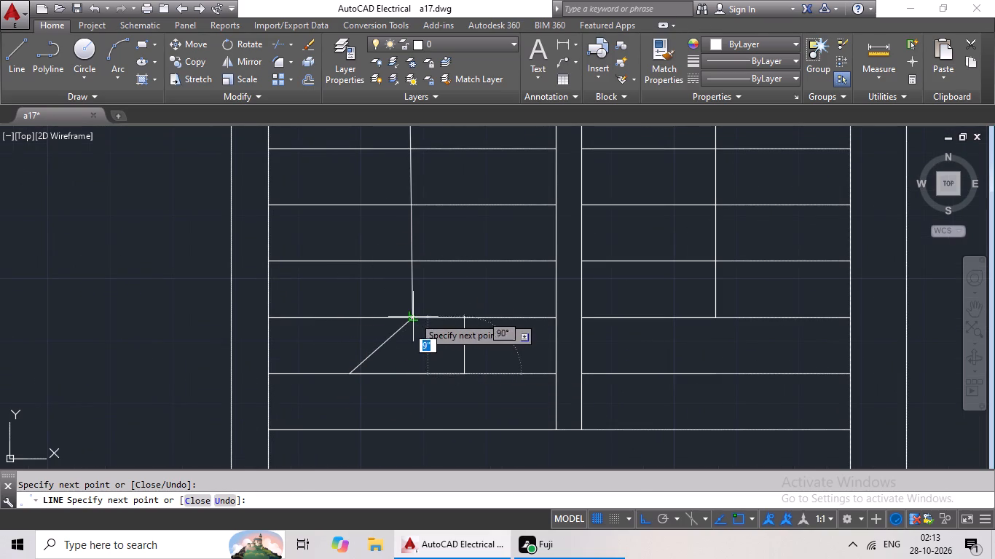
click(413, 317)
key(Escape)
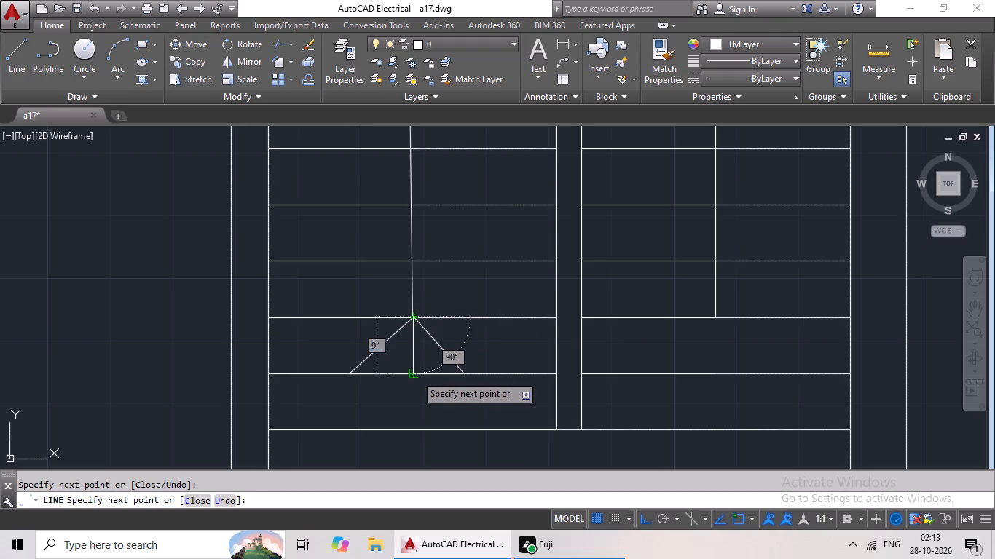
Turn Ortho mode off.
click(646, 521)
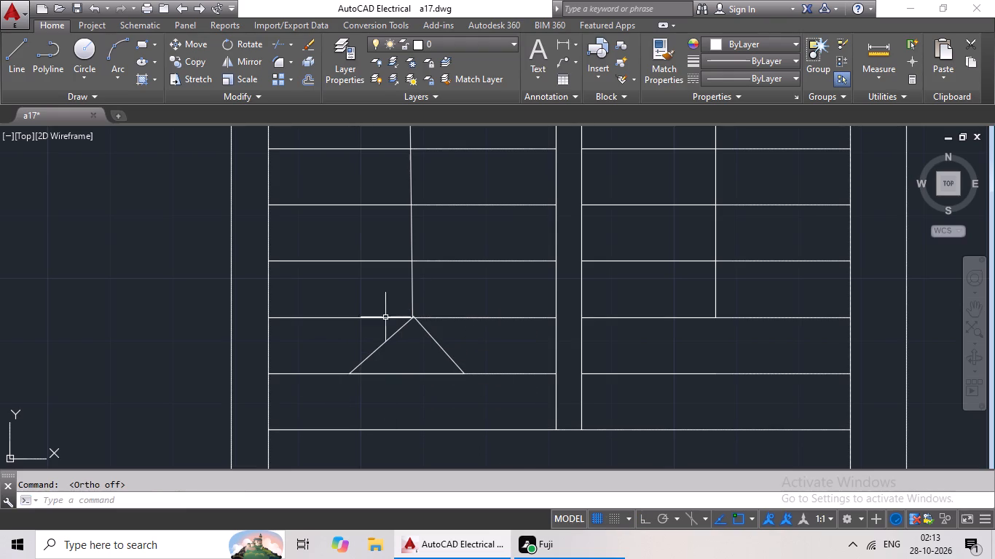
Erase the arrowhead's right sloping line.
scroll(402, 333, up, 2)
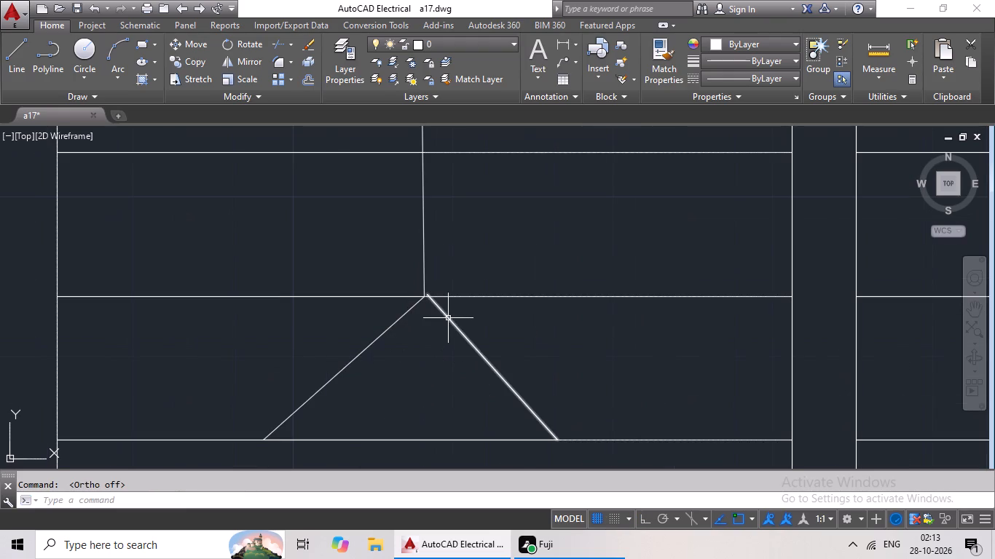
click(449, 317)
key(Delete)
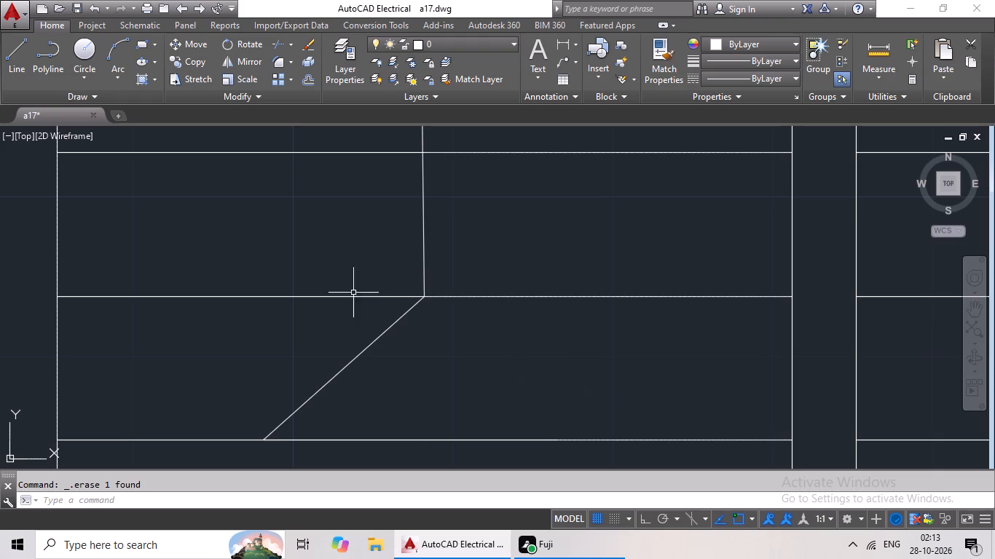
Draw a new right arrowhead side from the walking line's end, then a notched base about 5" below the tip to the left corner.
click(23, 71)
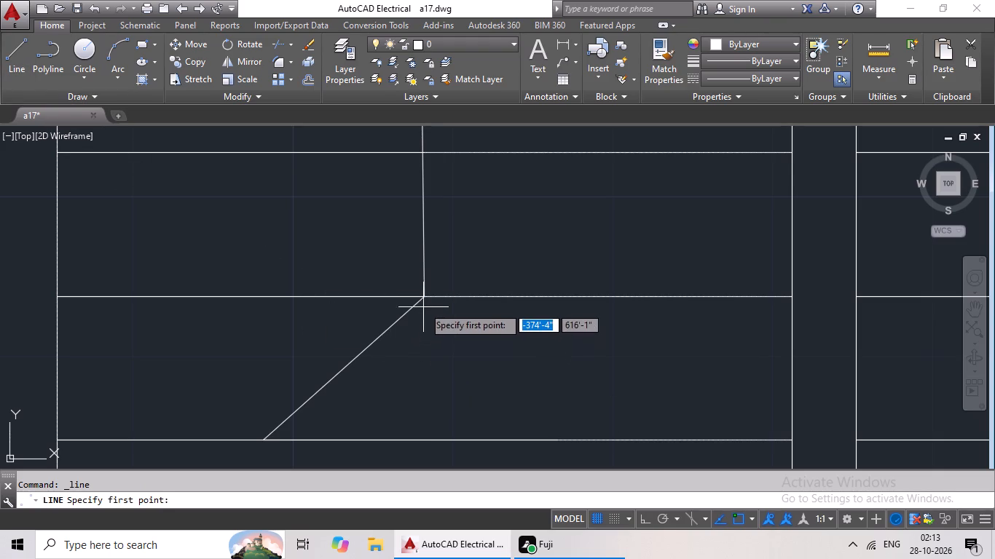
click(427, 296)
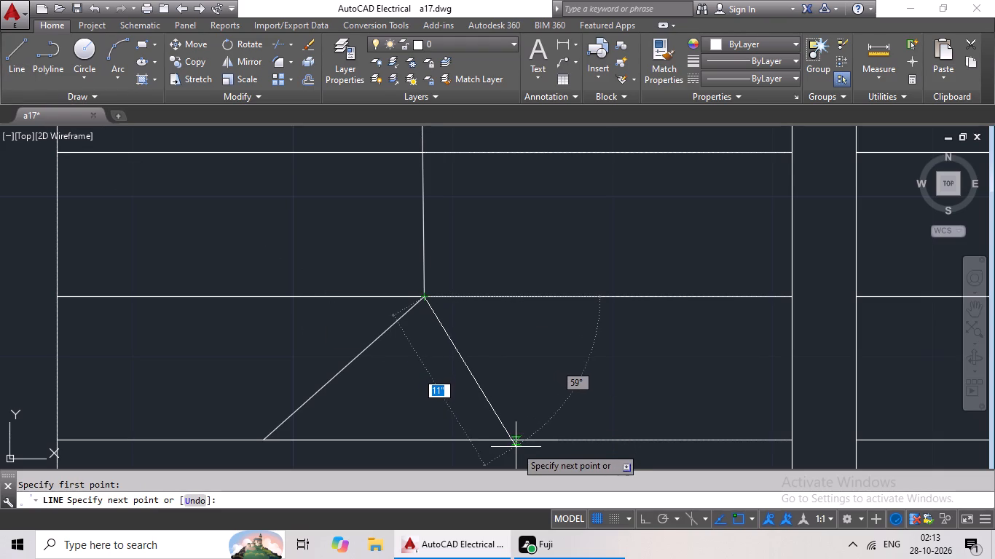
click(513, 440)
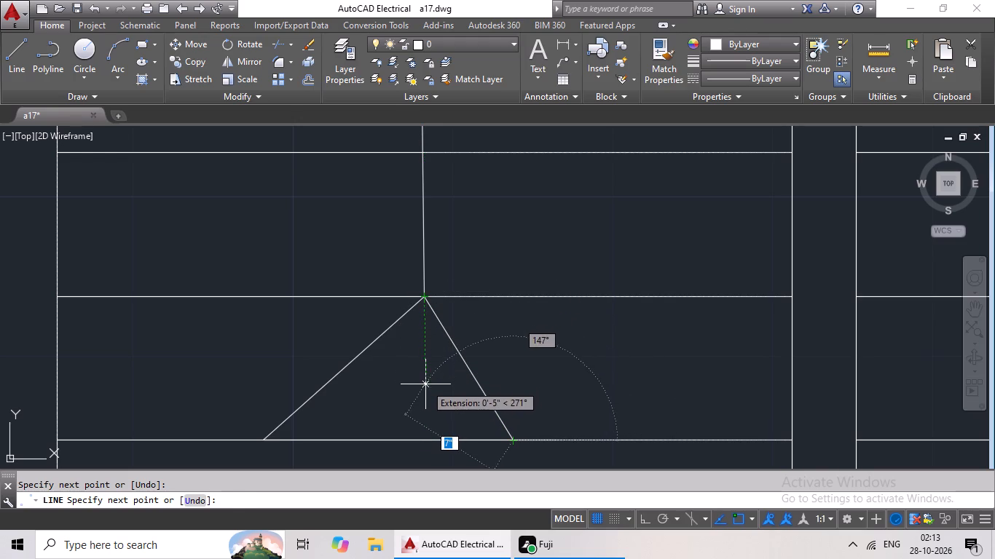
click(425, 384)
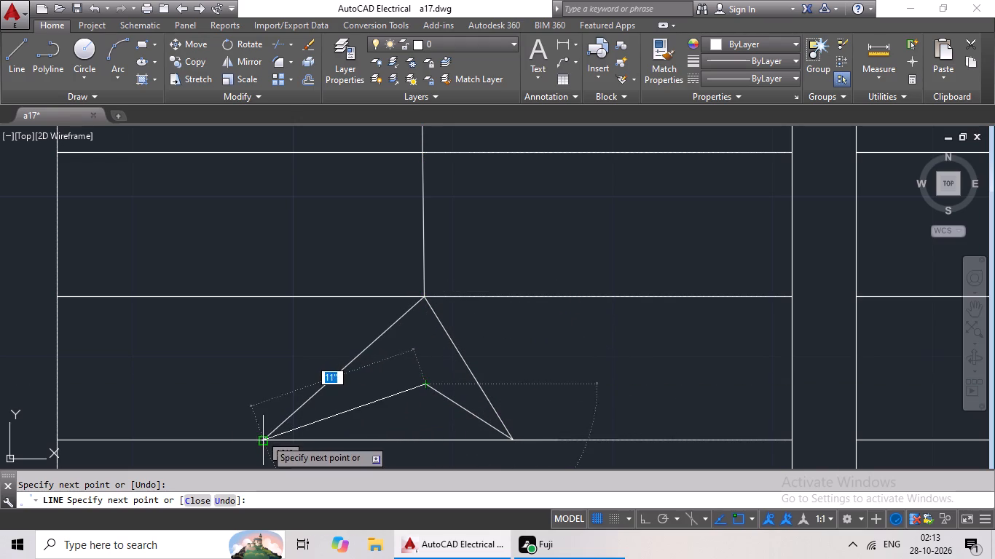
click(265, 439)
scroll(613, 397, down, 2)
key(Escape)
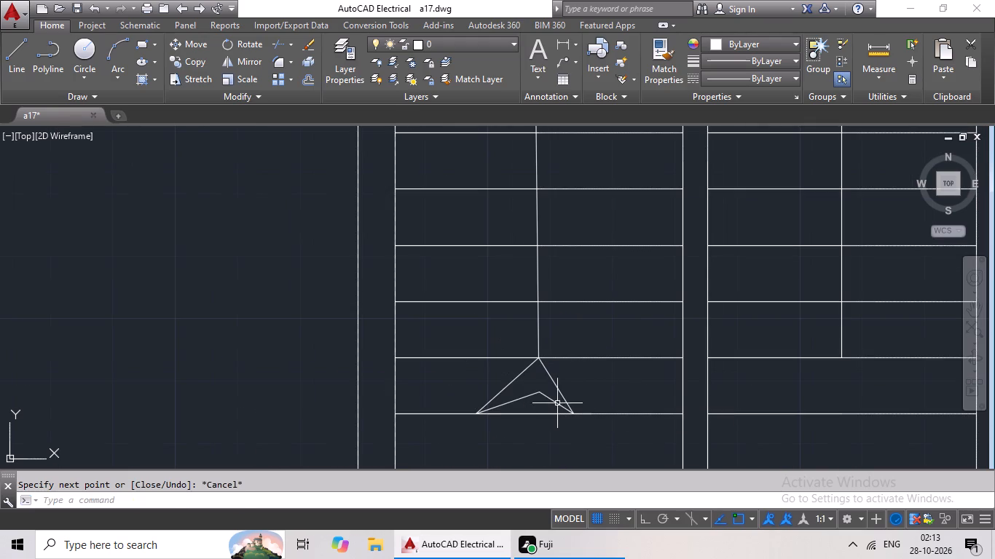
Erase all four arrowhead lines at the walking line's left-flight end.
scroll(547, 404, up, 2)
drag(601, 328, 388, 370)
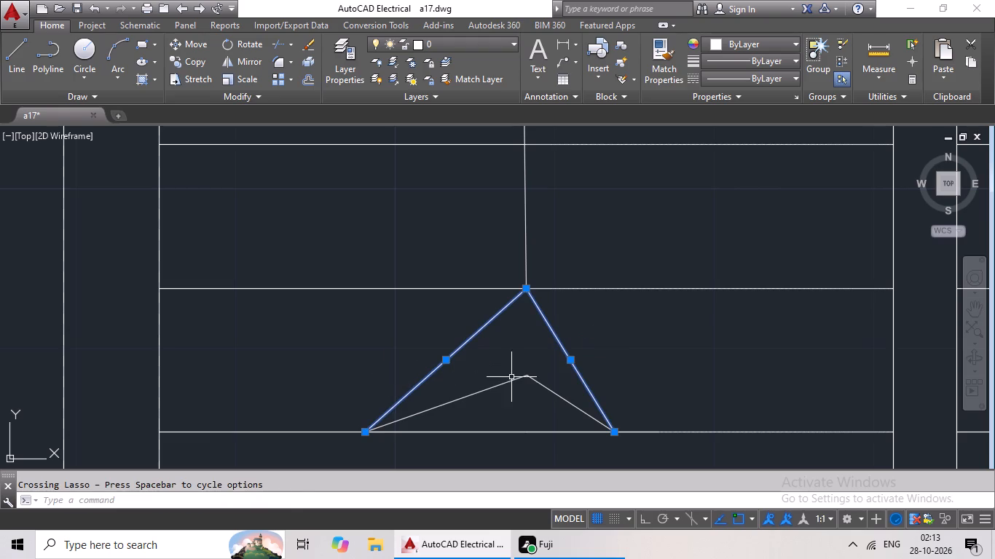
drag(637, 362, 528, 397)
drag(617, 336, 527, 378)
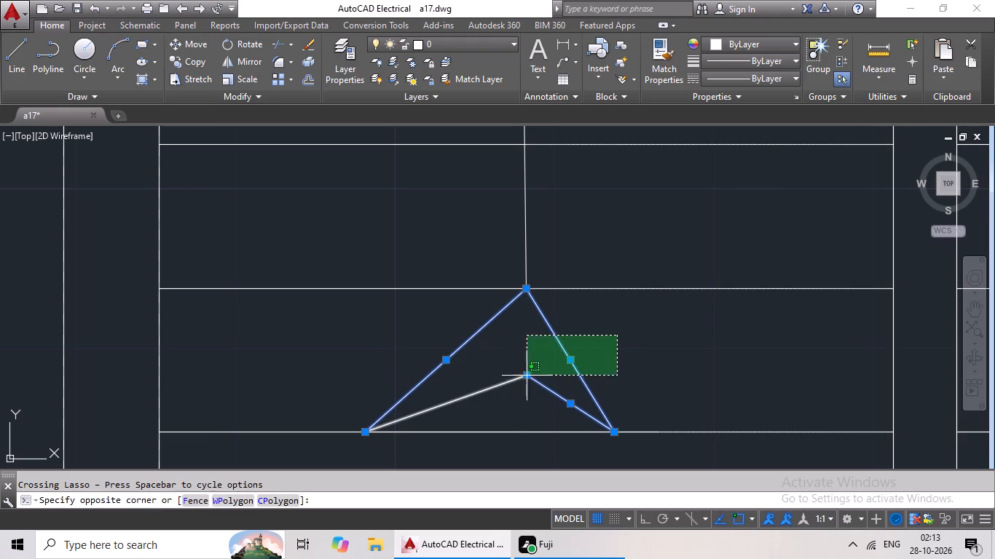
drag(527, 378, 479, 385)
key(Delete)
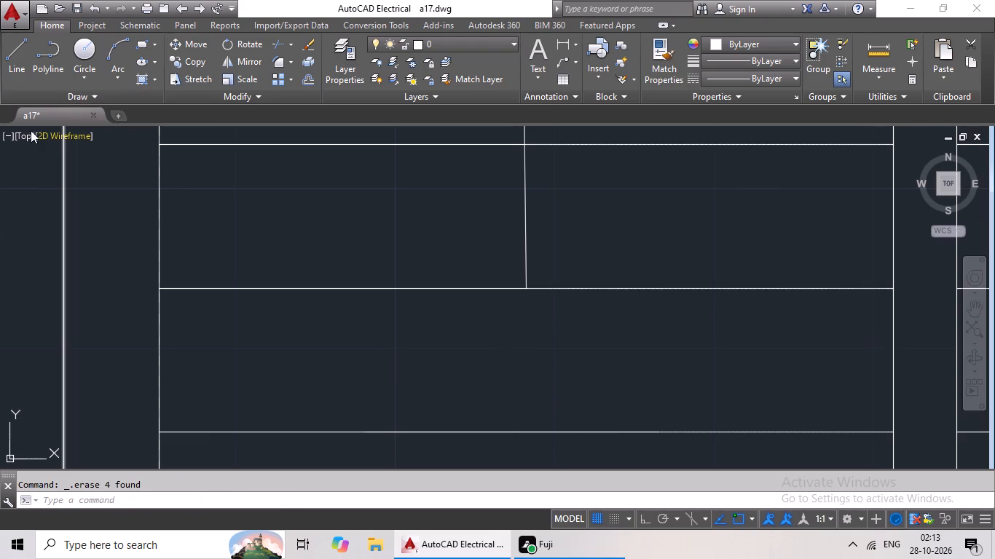
Draw a four-line notched arrowhead at the left flight's walking line end, tip on the line and base corners on the tread below.
click(14, 48)
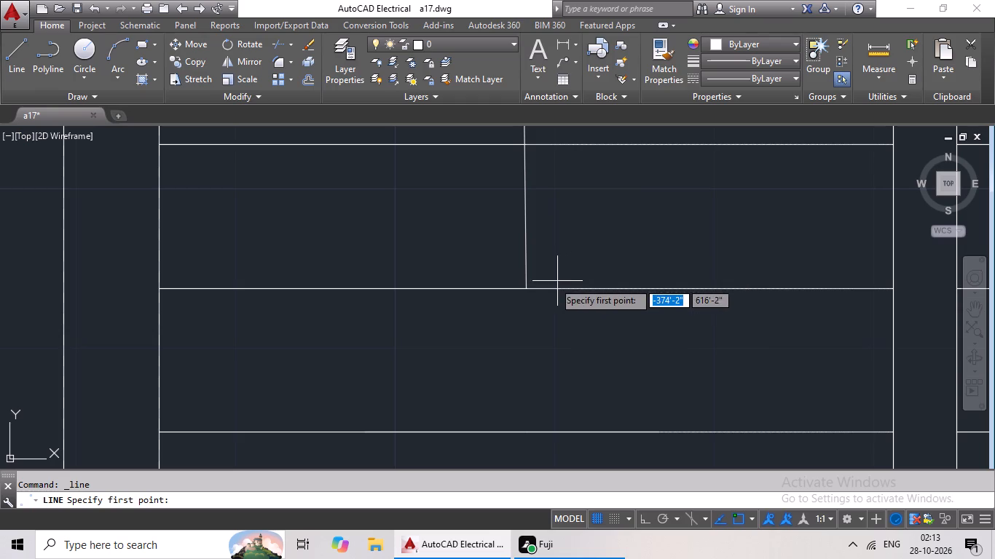
click(527, 289)
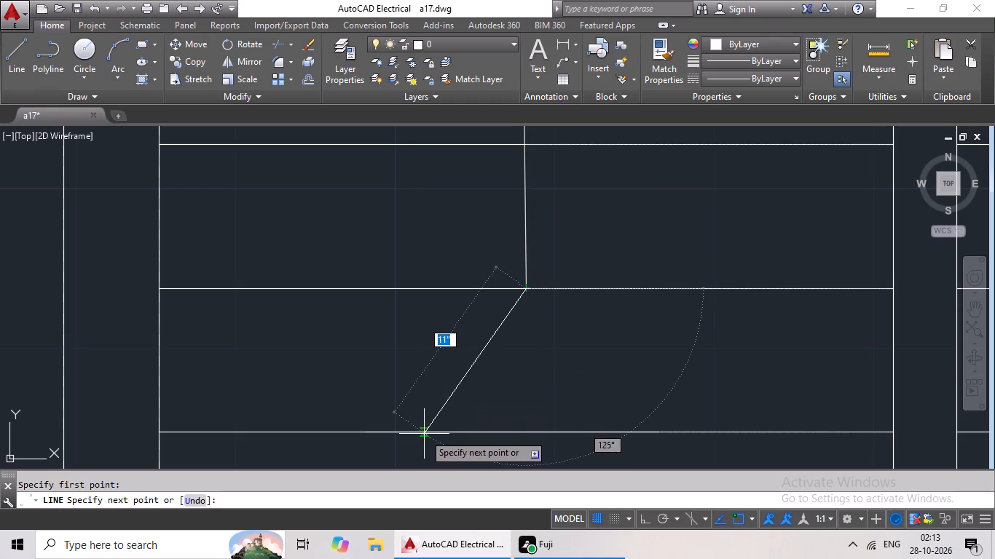
click(424, 435)
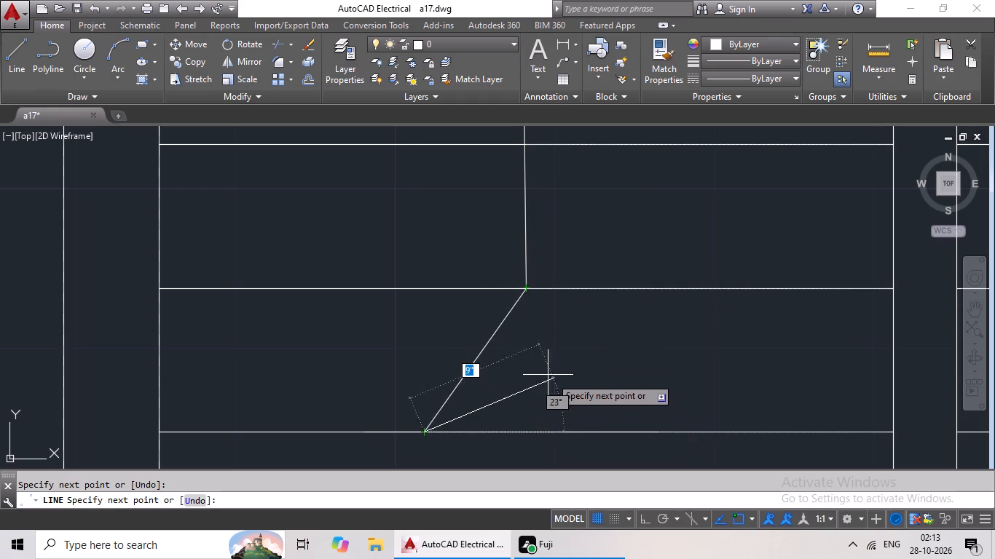
click(515, 362)
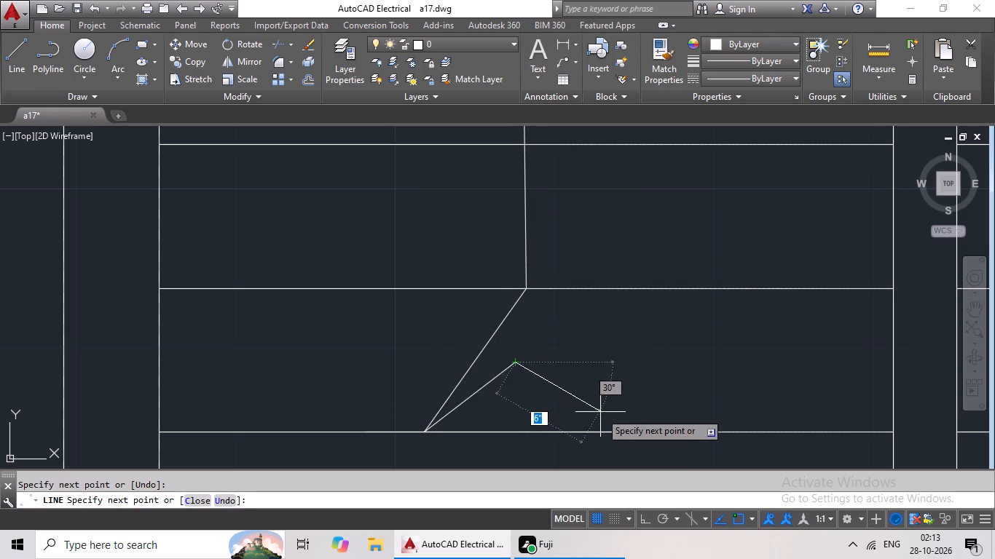
click(606, 434)
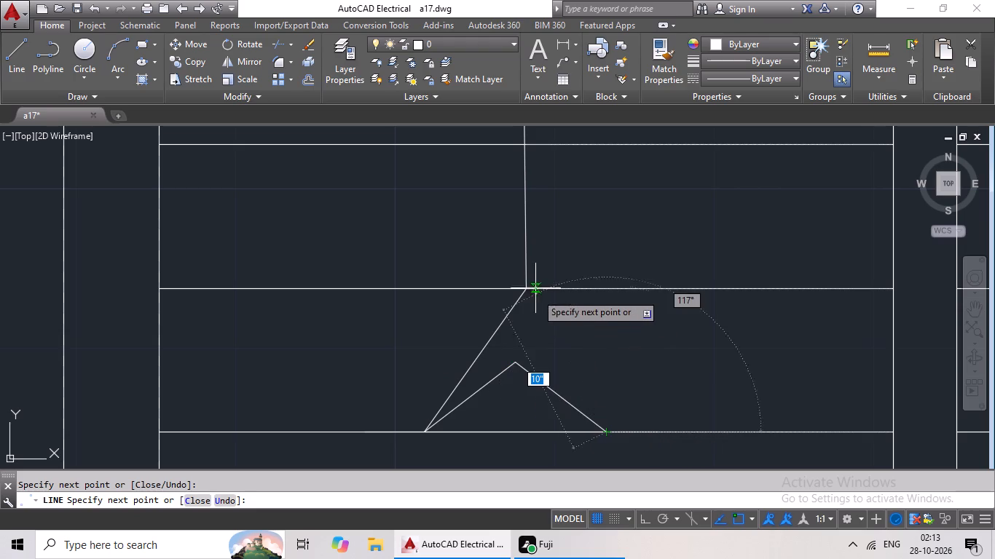
click(529, 288)
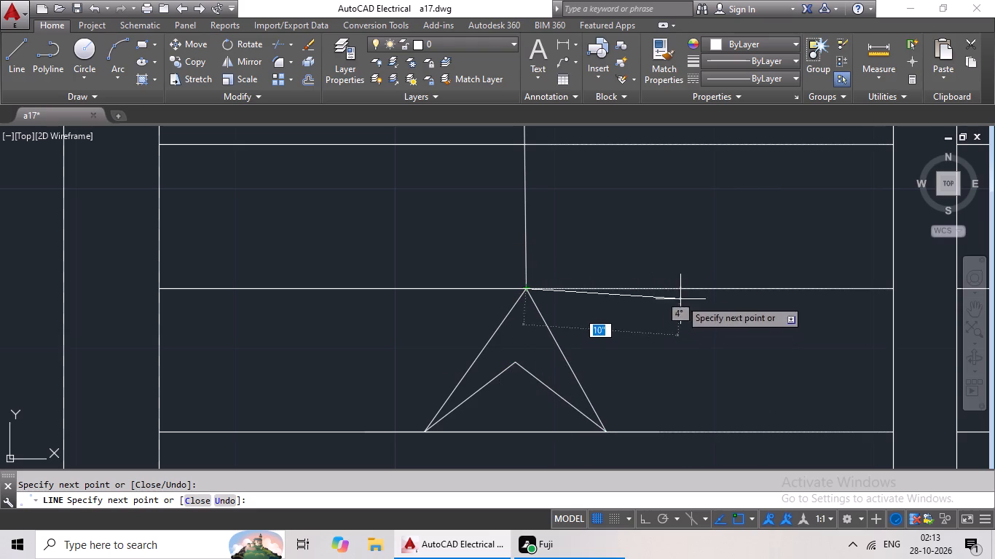
key(Escape)
Draw a downward notched arrowhead at the right flight's walking line end, base corners on the tread above and notch on the walking line.
scroll(685, 298, down, 4)
middle_drag(701, 253, 484, 311)
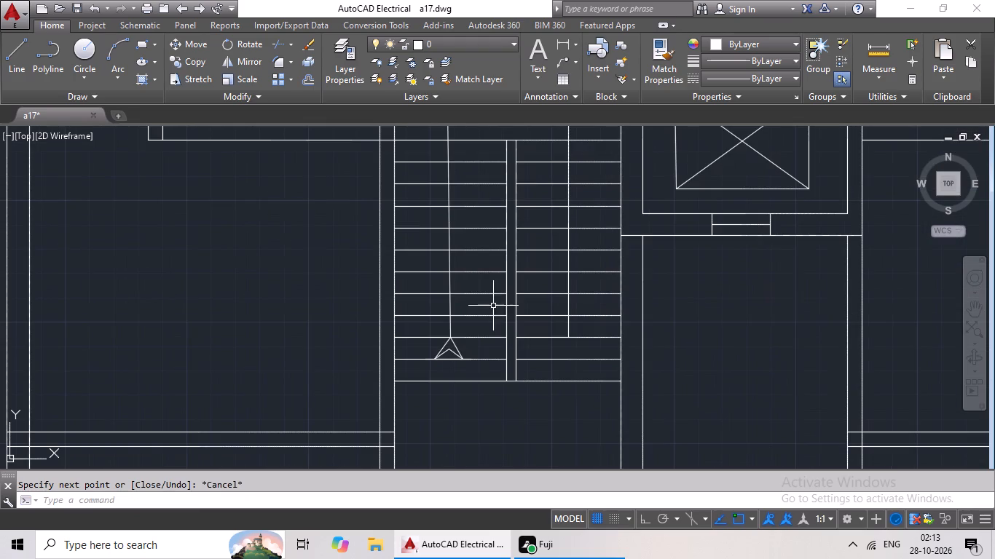
middle_drag(508, 274, 395, 435)
middle_drag(420, 412, 420, 210)
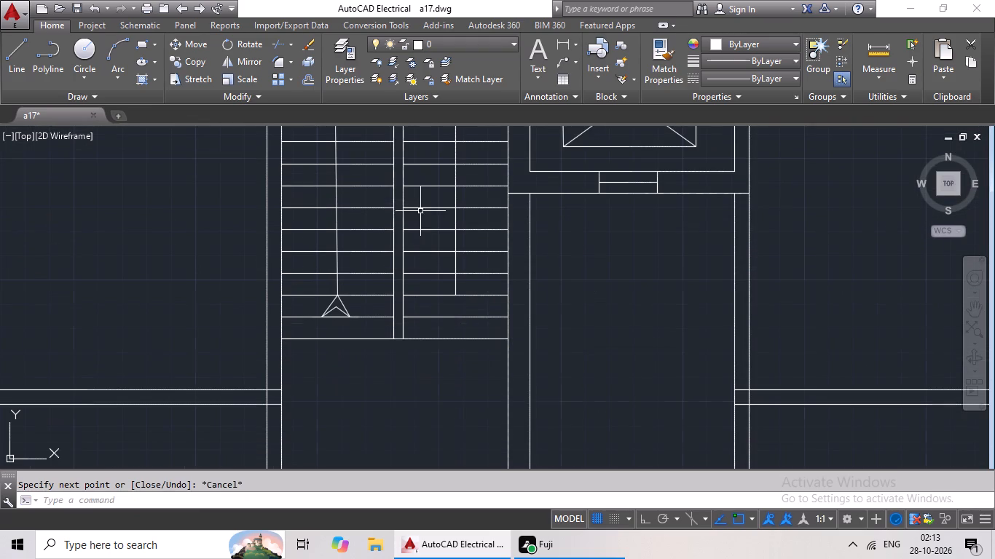
click(4, 51)
scroll(473, 290, up, 4)
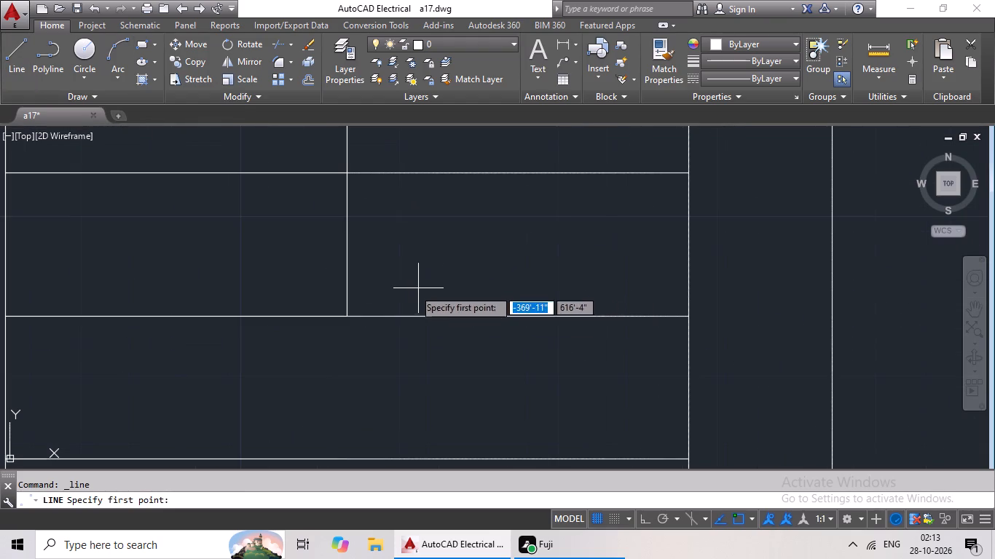
drag(345, 315, 356, 301)
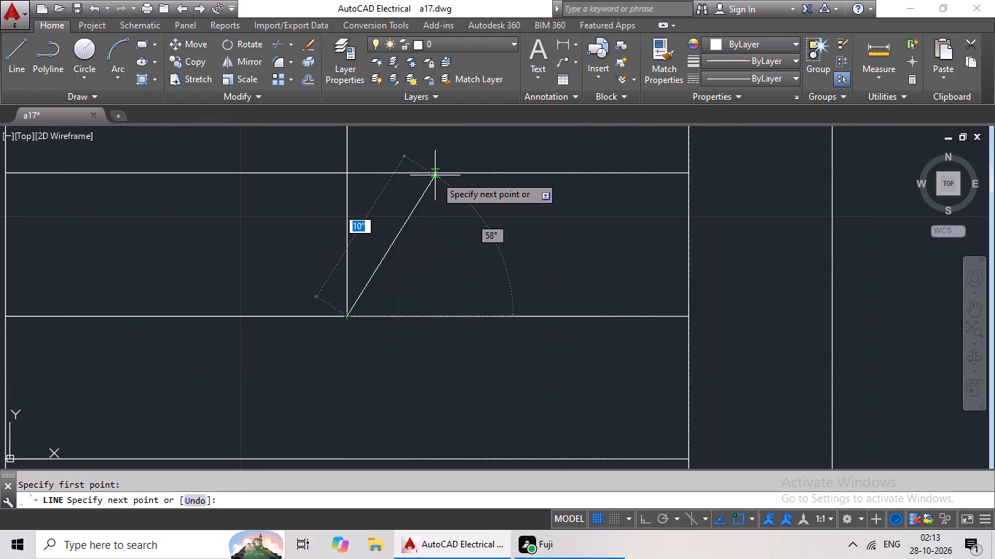
click(441, 174)
click(347, 239)
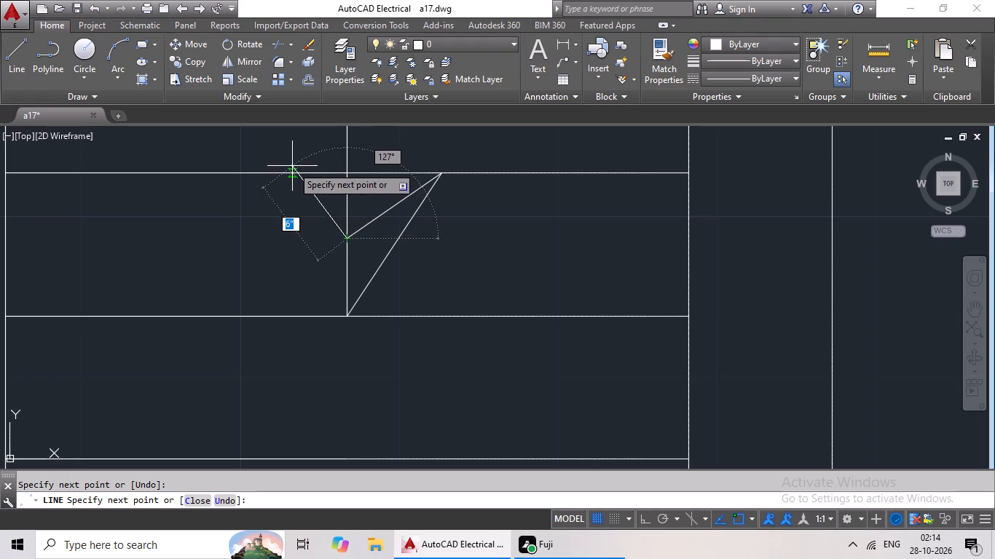
click(294, 173)
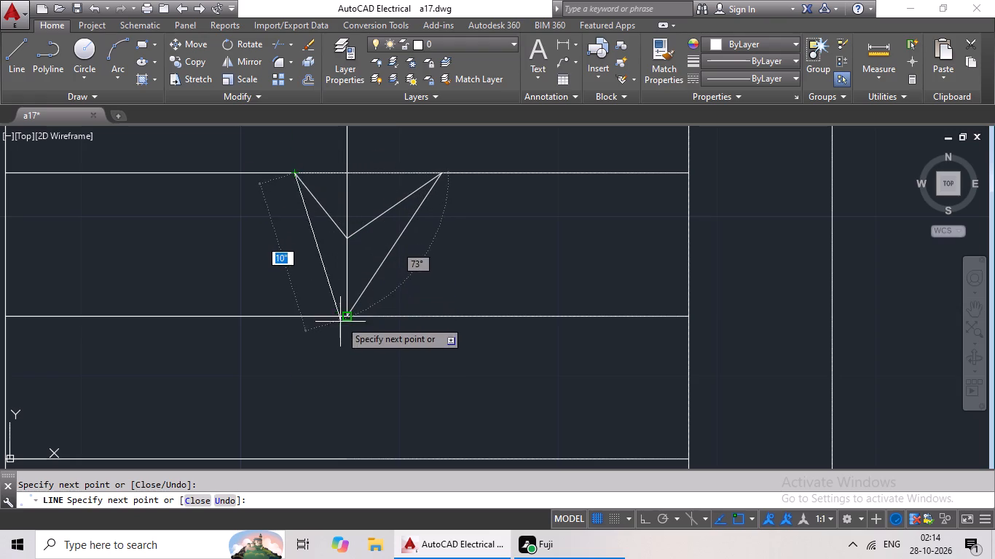
click(347, 320)
key(Escape)
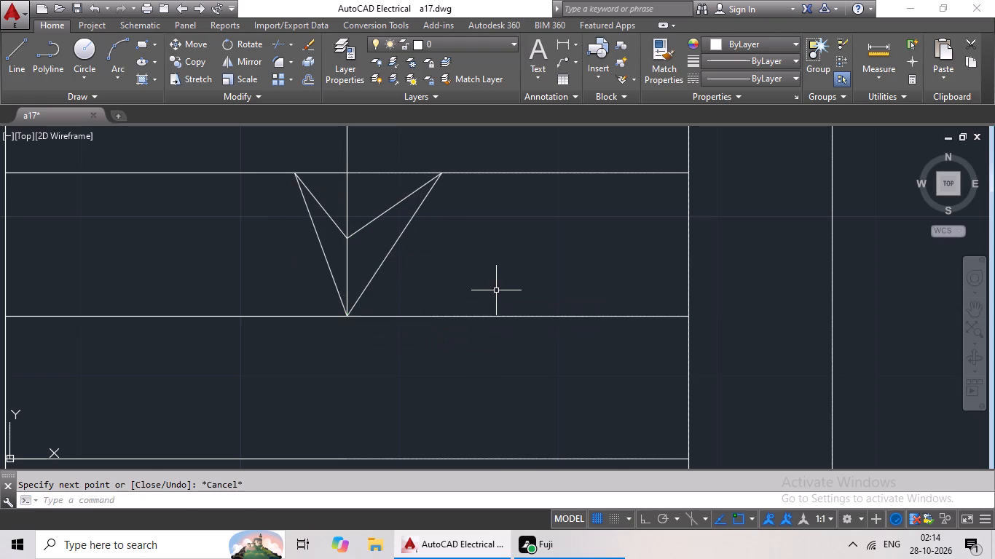
Offset the left outer wall's inner line 7'6" into the building.
scroll(498, 290, down, 5)
middle_drag(579, 295, 412, 328)
scroll(460, 320, down, 1)
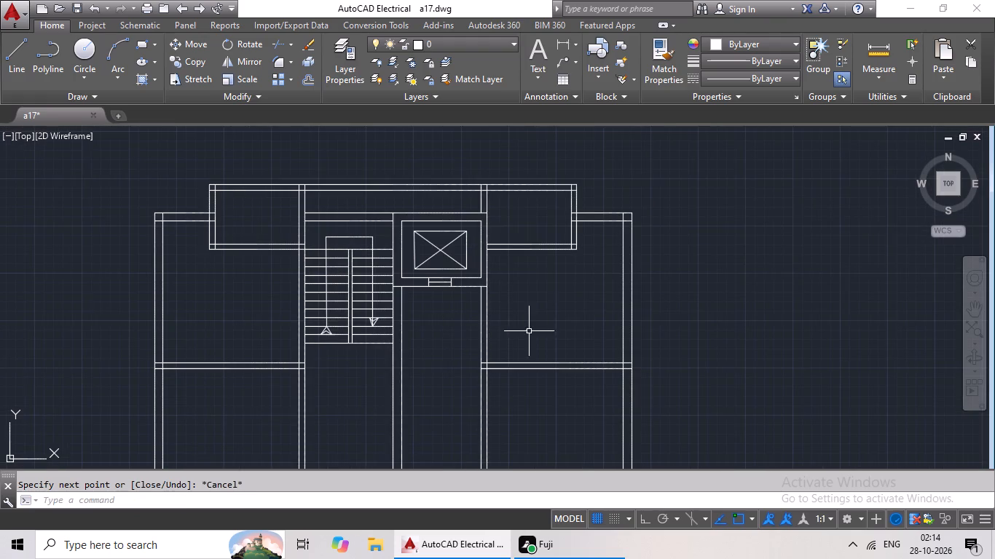
middle_drag(532, 317, 460, 328)
middle_drag(502, 312, 508, 221)
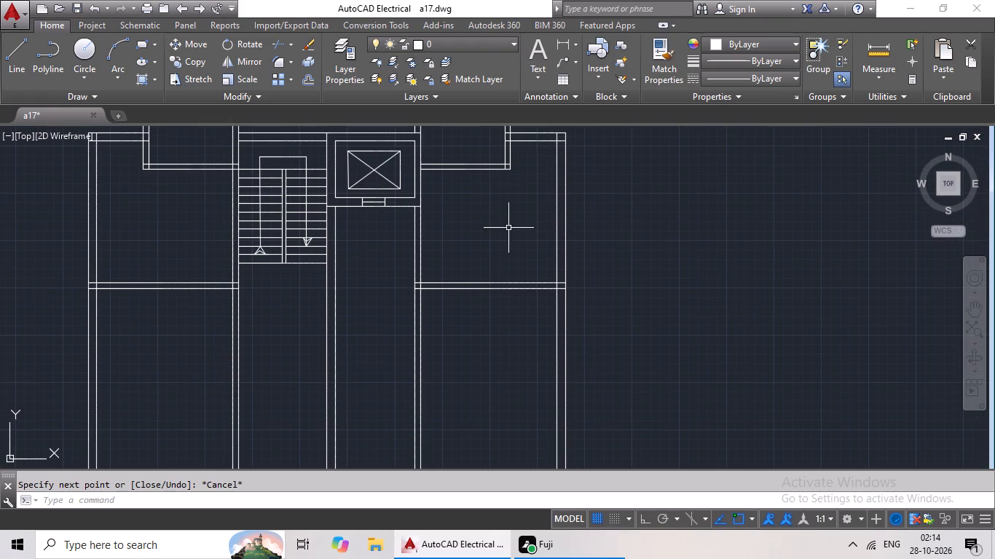
key(Escape)
key(Escape)
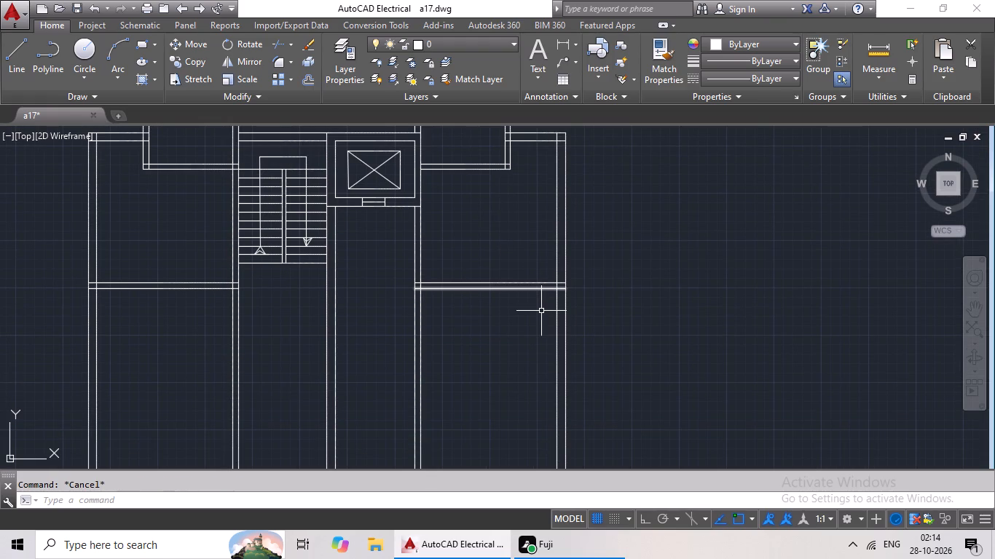
key(Escape)
key(Escape)
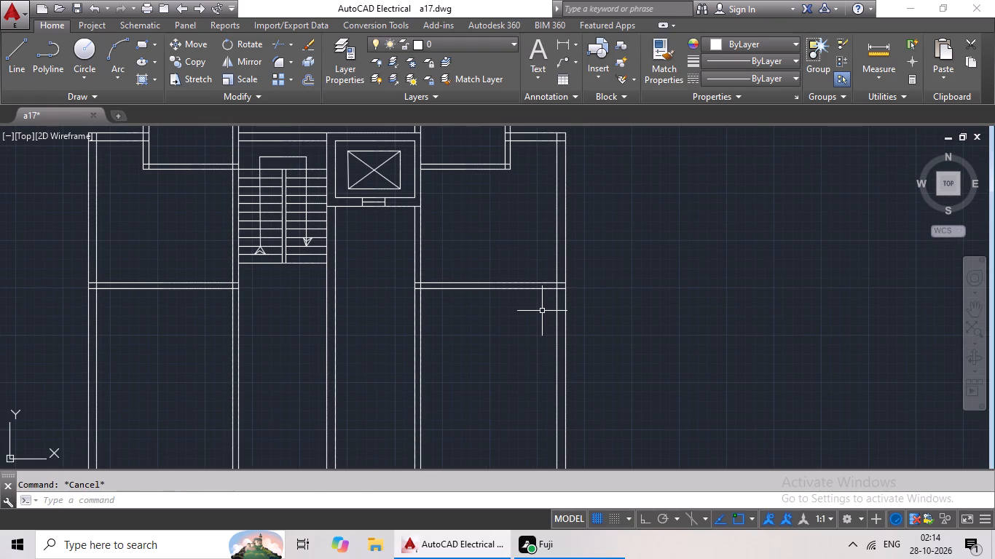
key(o)
key(Return)
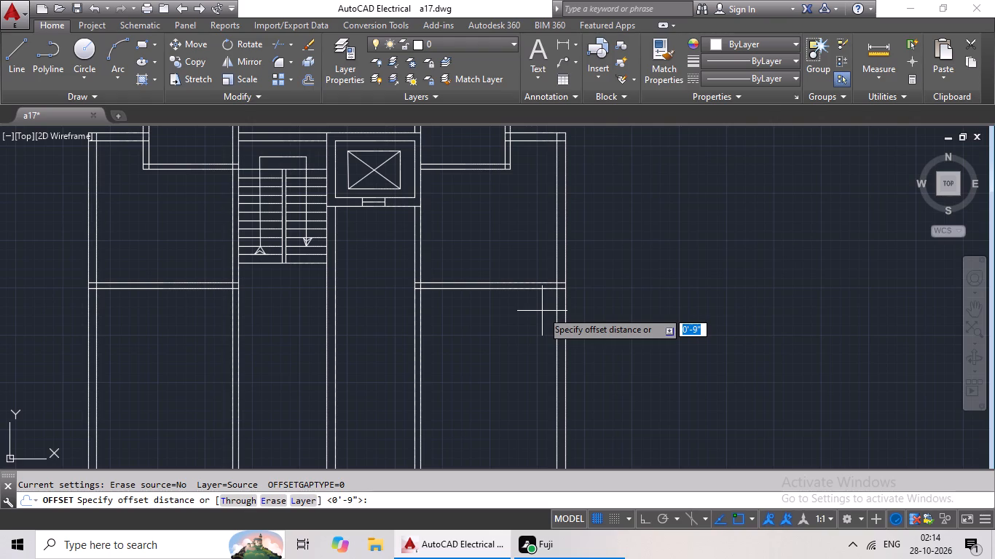
text(7'6)
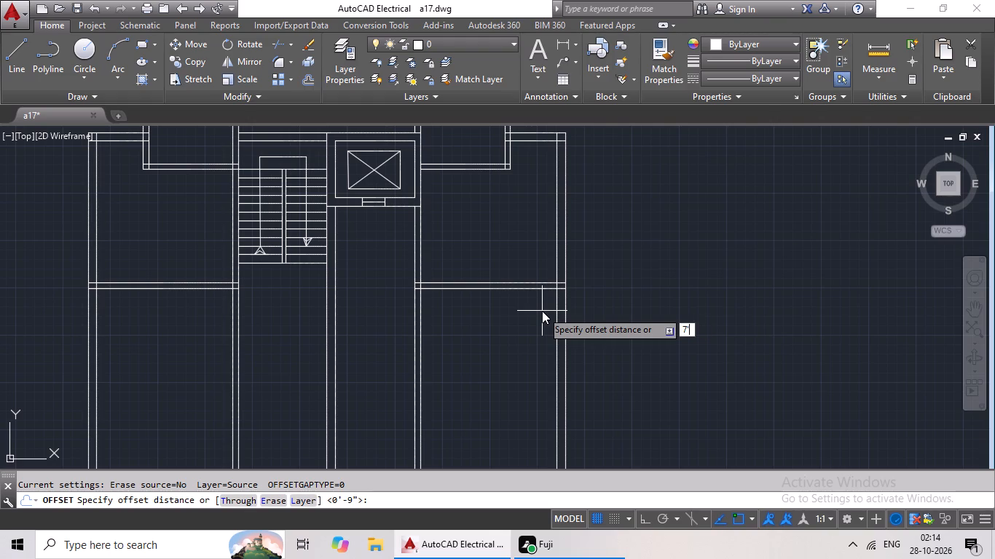
key(shift+quotedbl)
key(Return)
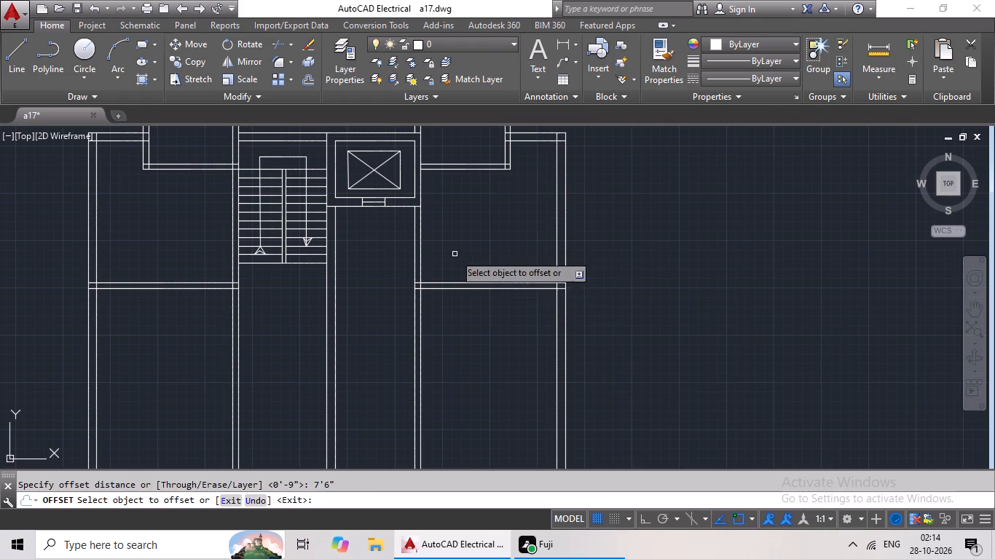
click(94, 385)
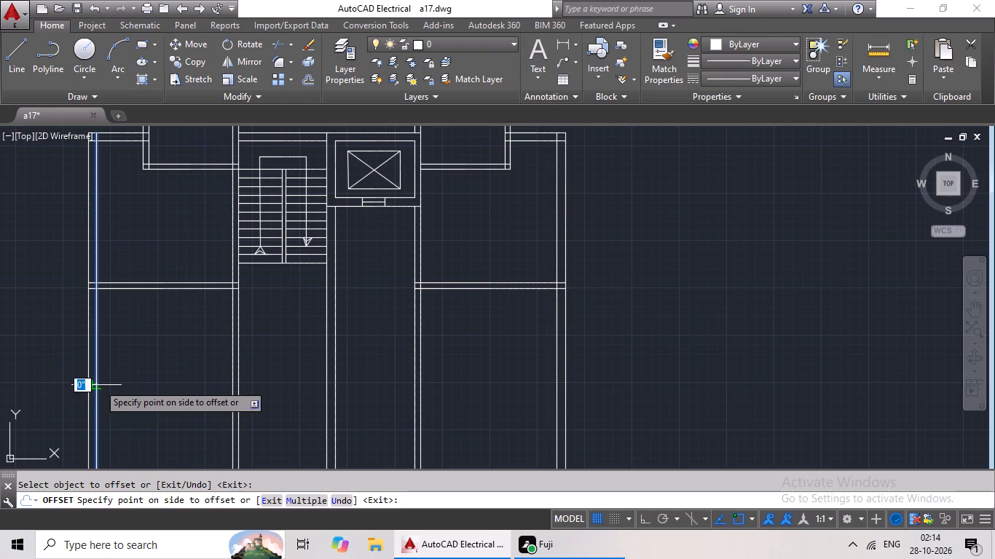
click(157, 386)
key(Escape)
key(Escape)
key(Escape)
Offset the new vertical line 6" to the right to form a partition wall.
key(o)
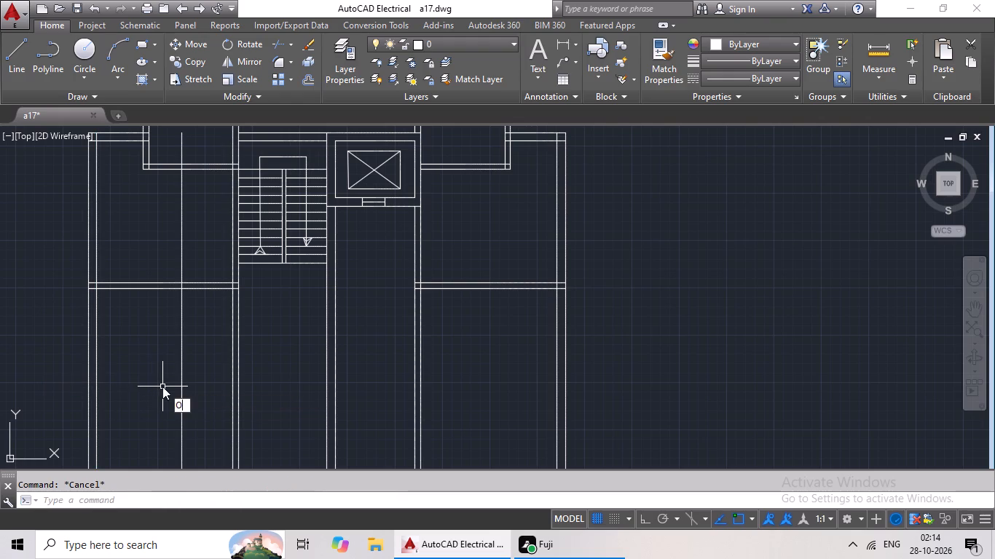
key(Return)
text(6")
key(Return)
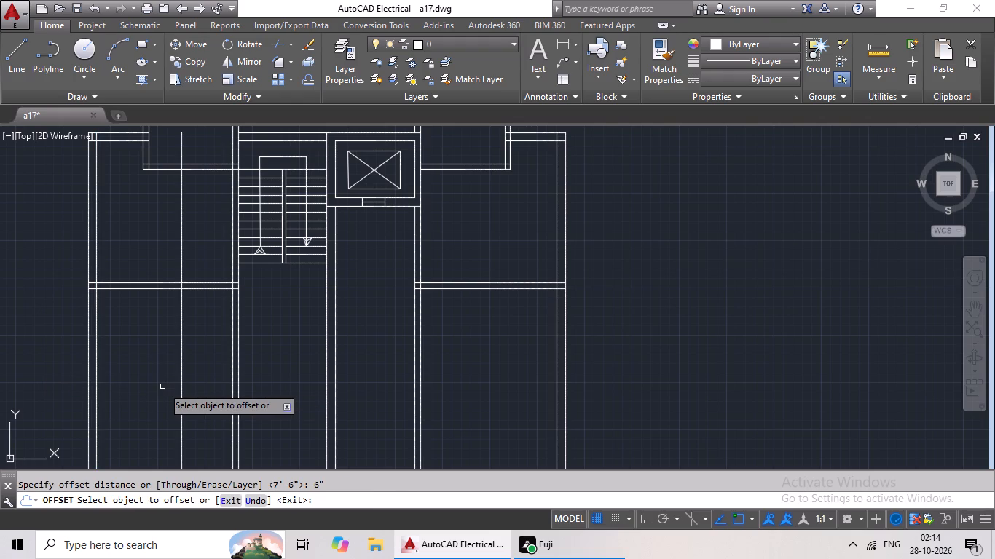
click(180, 373)
click(200, 362)
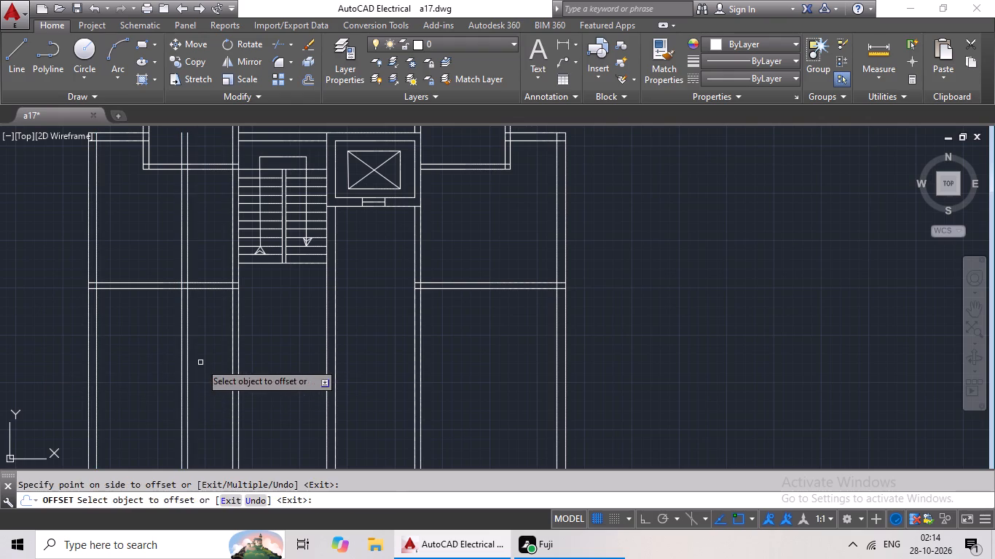
key(Escape)
key(Escape)
key(Escape)
Trim both lines of the new vertical partition above the left horizontal partition wall.
text(TR)
key(space)
key(space)
scroll(191, 242, up, 2)
drag(204, 236, 176, 271)
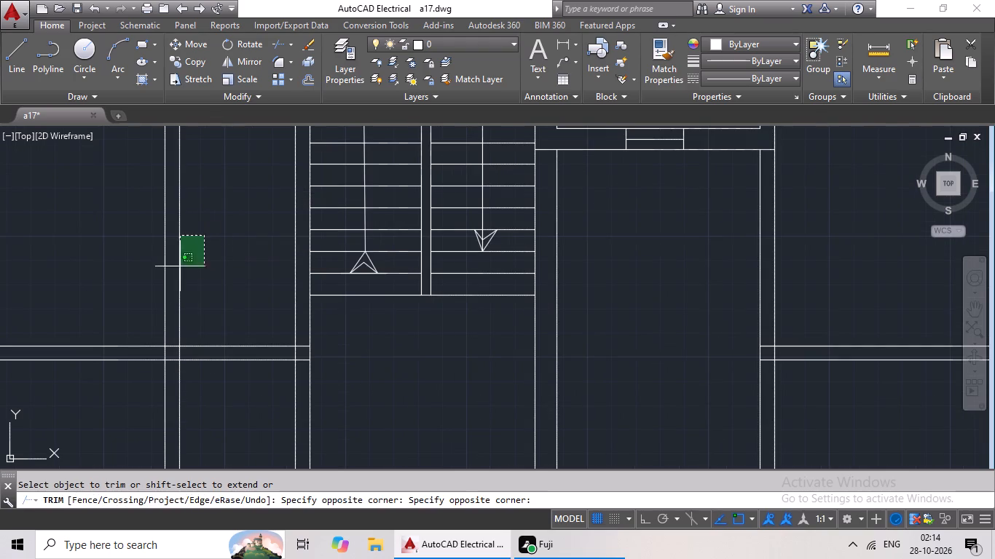
drag(176, 271, 134, 336)
click(135, 336)
scroll(224, 365, down, 2)
middle_drag(228, 382, 246, 288)
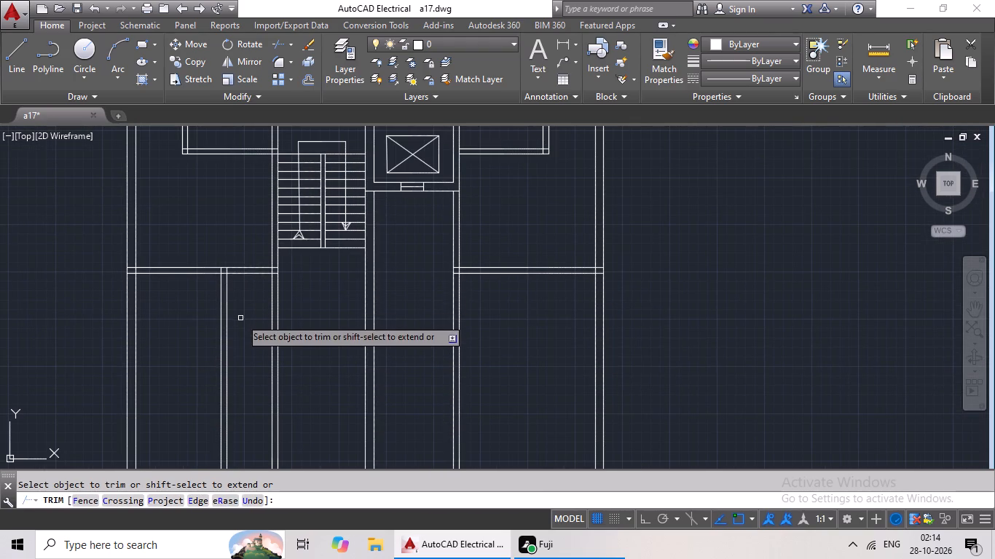
key(Escape)
key(Escape)
key(Escape)
Offset the left horizontal partition's lower line 4' downward.
key(o)
key(Return)
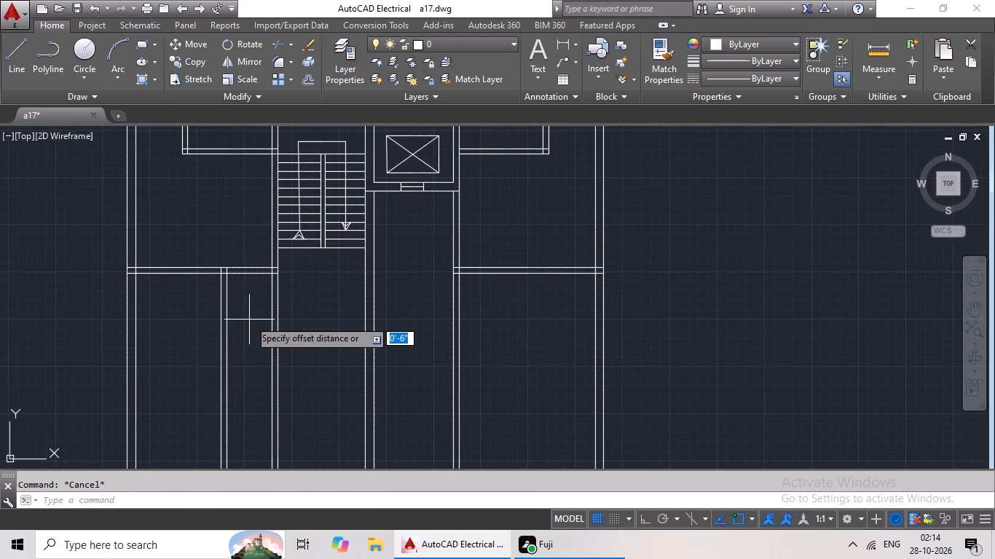
text(4')
key(Return)
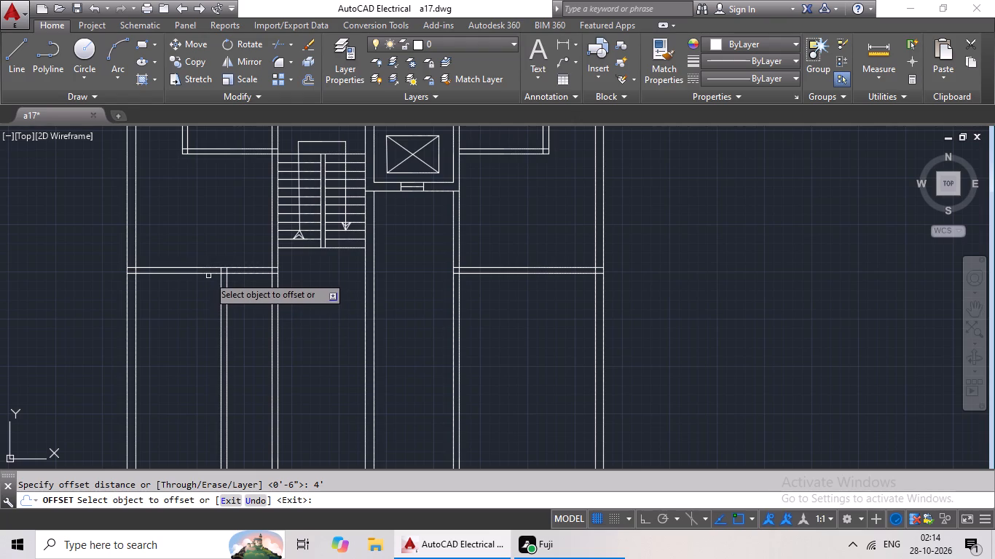
drag(210, 274, 208, 287)
click(200, 323)
key(Escape)
key(Escape)
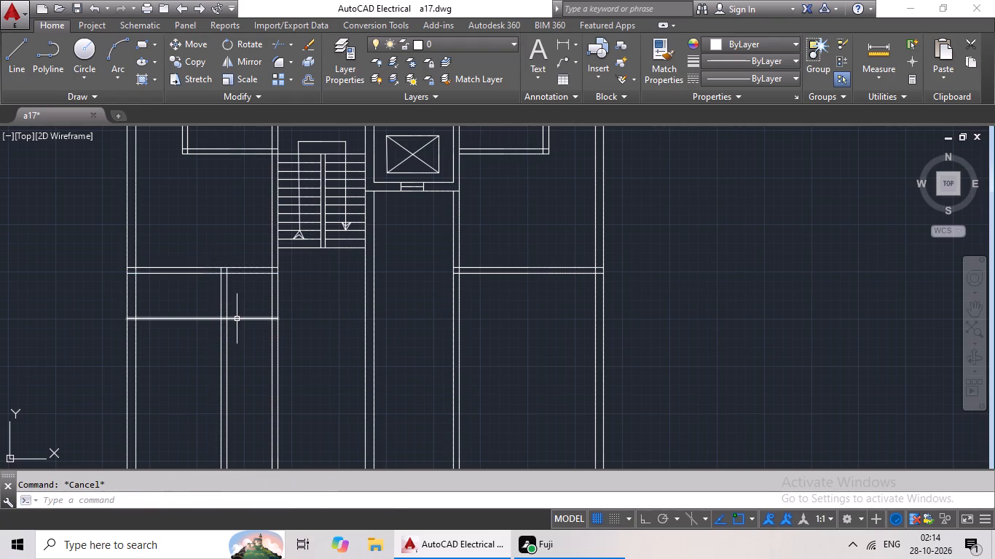
Offset the new horizontal line 6" downward to form a second horizontal partition.
key(o)
key(Return)
text(6")
key(Return)
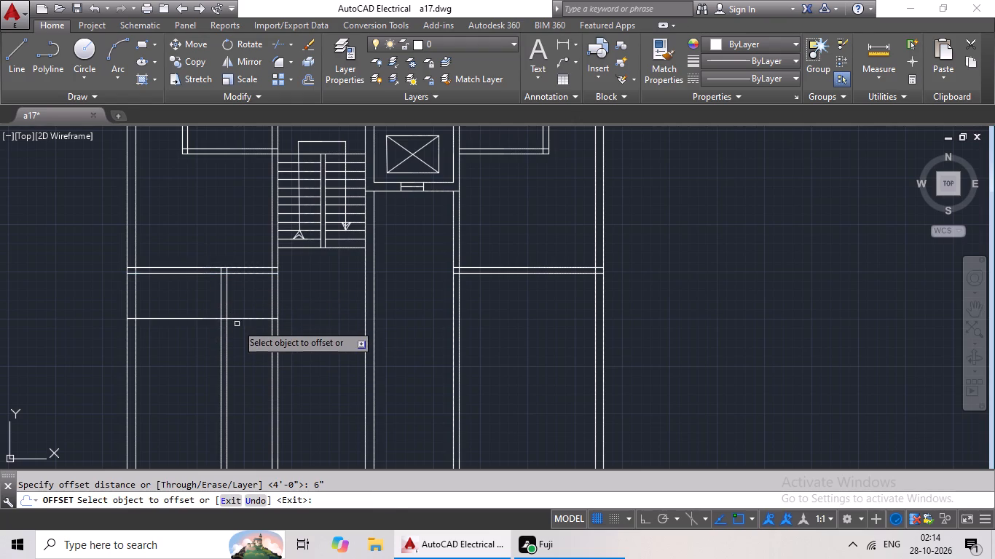
click(240, 320)
click(240, 357)
key(Escape)
key(Escape)
key(Escape)
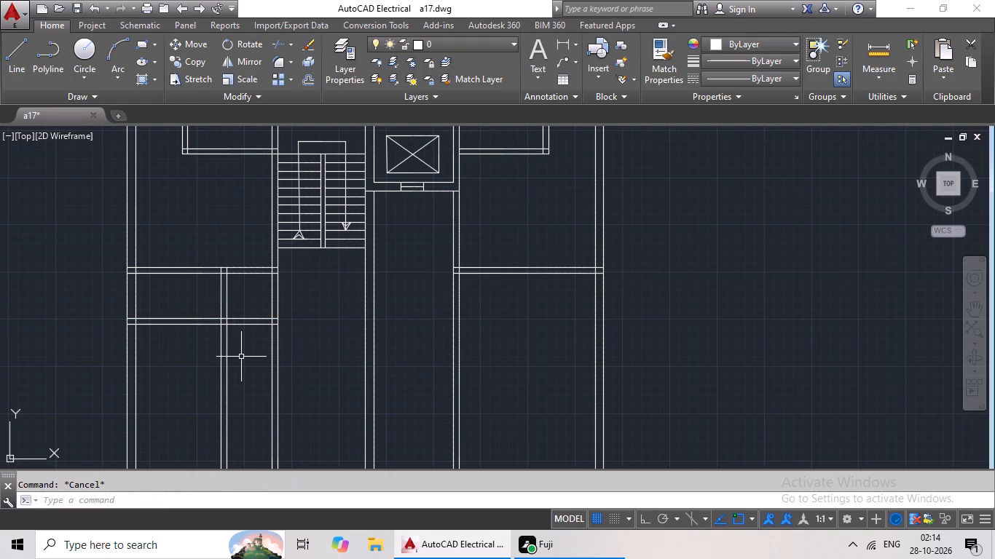
Trim the second horizontal partition's two lines between the new vertical partition and the wall to its right.
text(TR)
key(space)
key(space)
drag(256, 296, 246, 360)
click(246, 360)
middle_drag(249, 368, 282, 287)
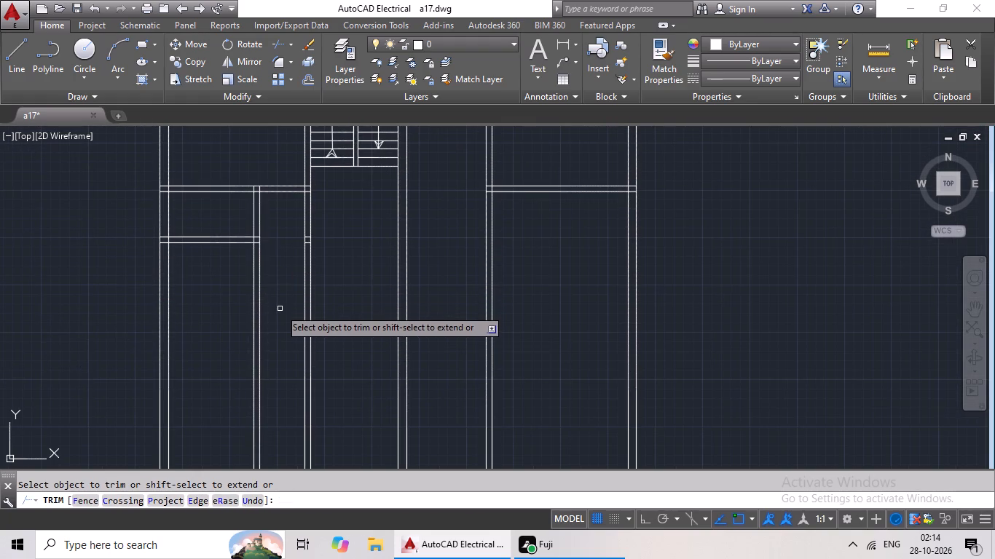
scroll(278, 309, up, 1)
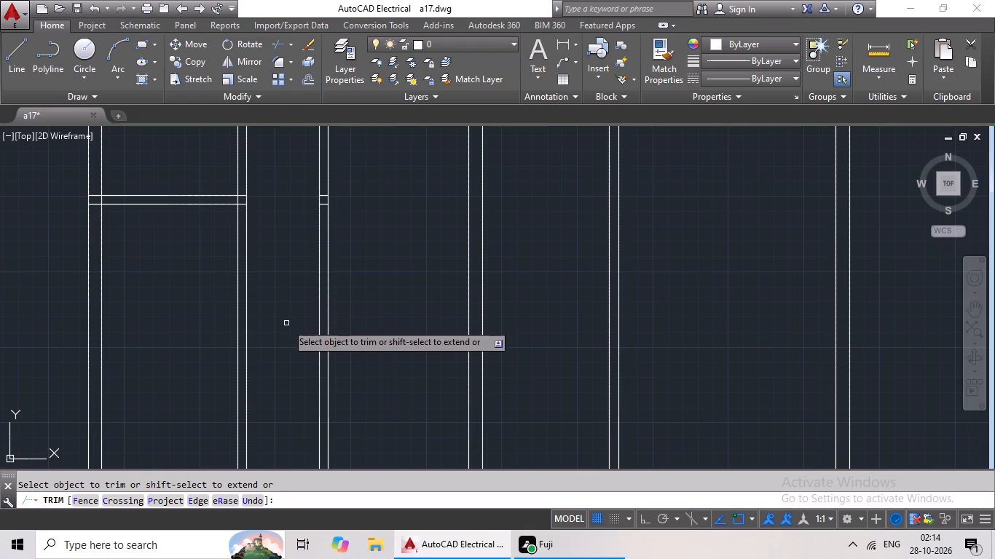
key(Escape)
key(Escape)
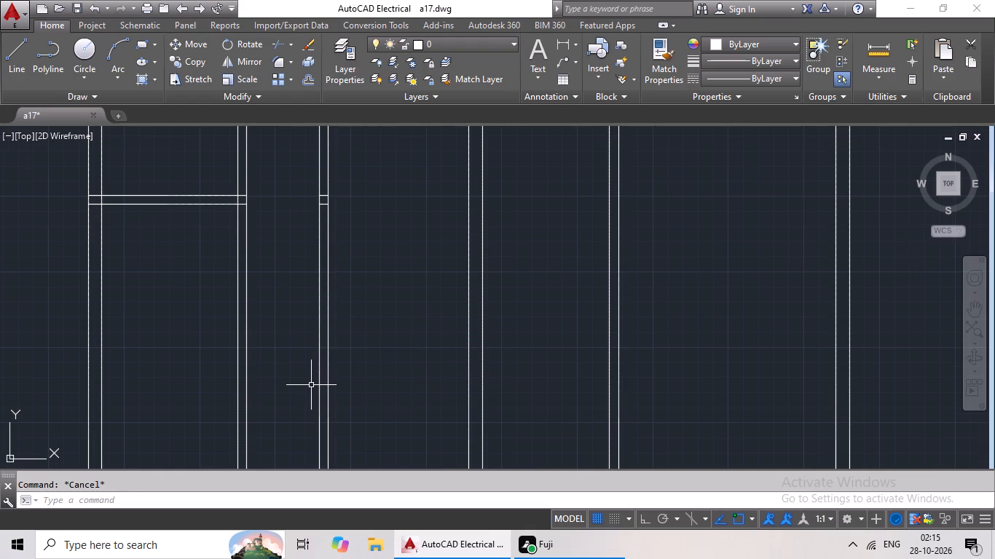
Undo the last trim on the second horizontal partition.
key(ctrl+z)
key(Escape)
key(Escape)
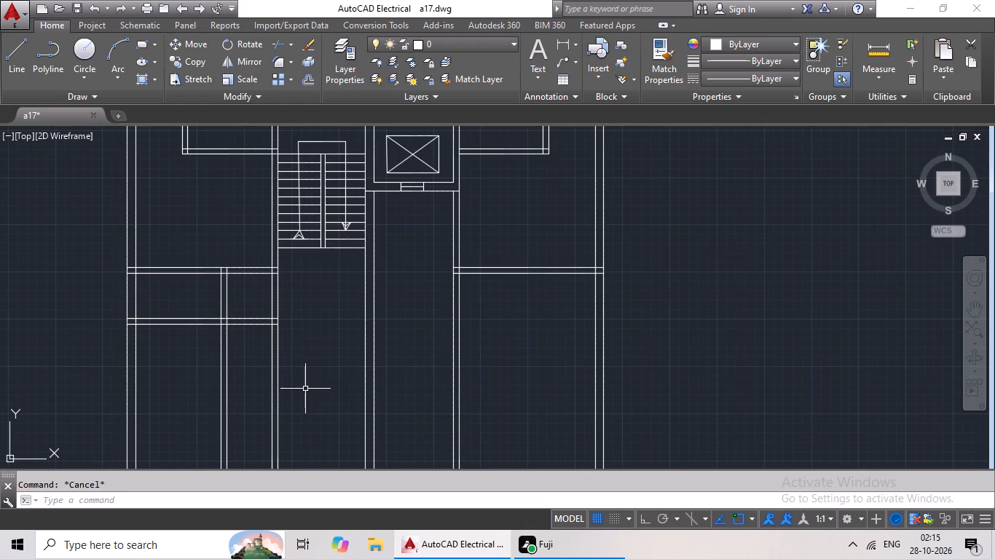
Trim both lines of the vertical partition below the second horizontal partition on the plan's left side.
text(TR)
key(space)
key(space)
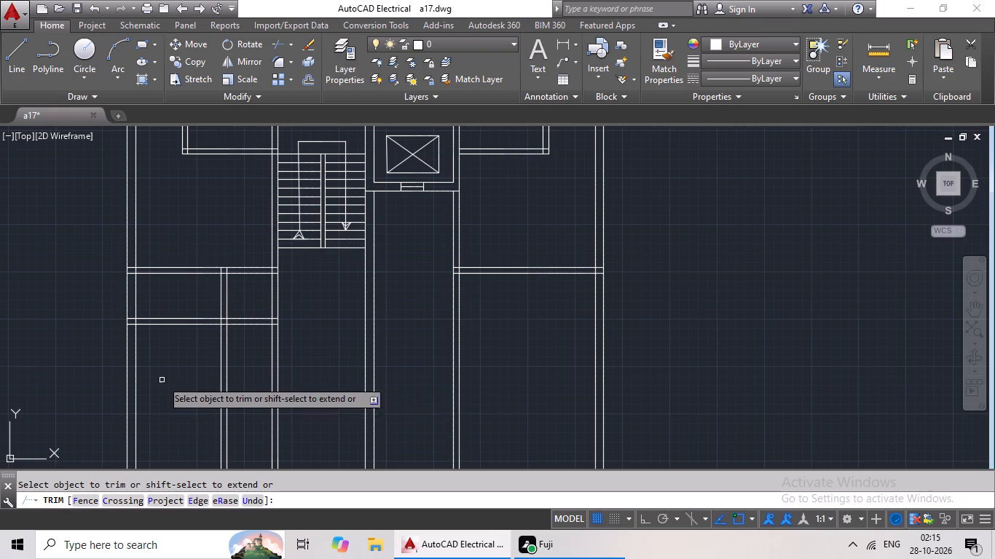
scroll(225, 359, up, 2)
drag(273, 322, 170, 402)
drag(170, 401, 182, 397)
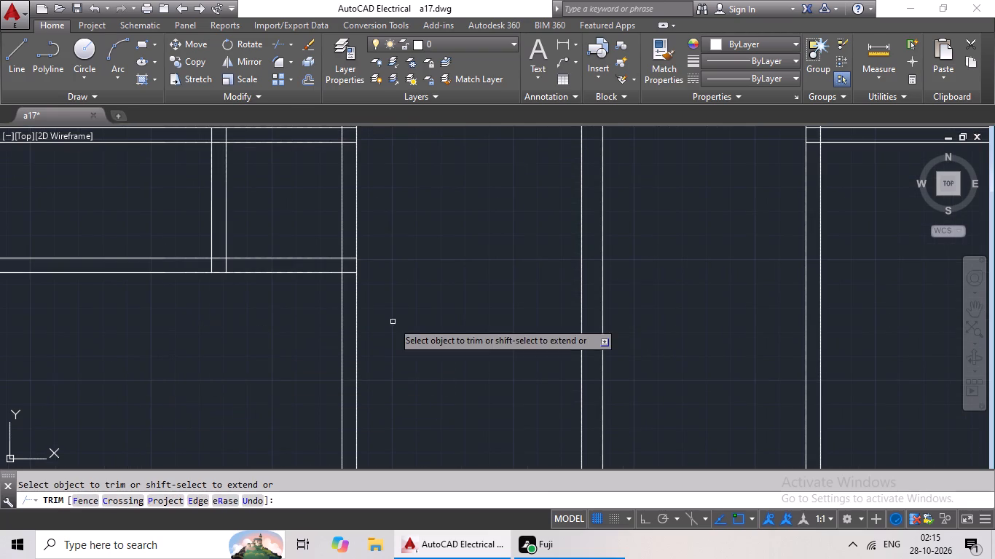
middle_drag(299, 336, 381, 310)
key(Escape)
key(Escape)
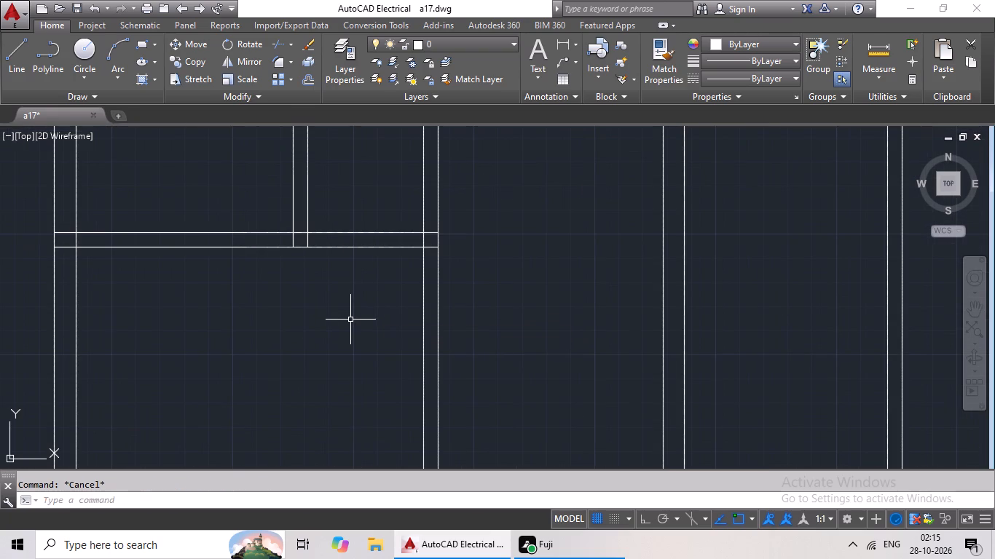
key(Escape)
Offset the second horizontal partition's lower line 12'6" downward.
key(o)
key(Return)
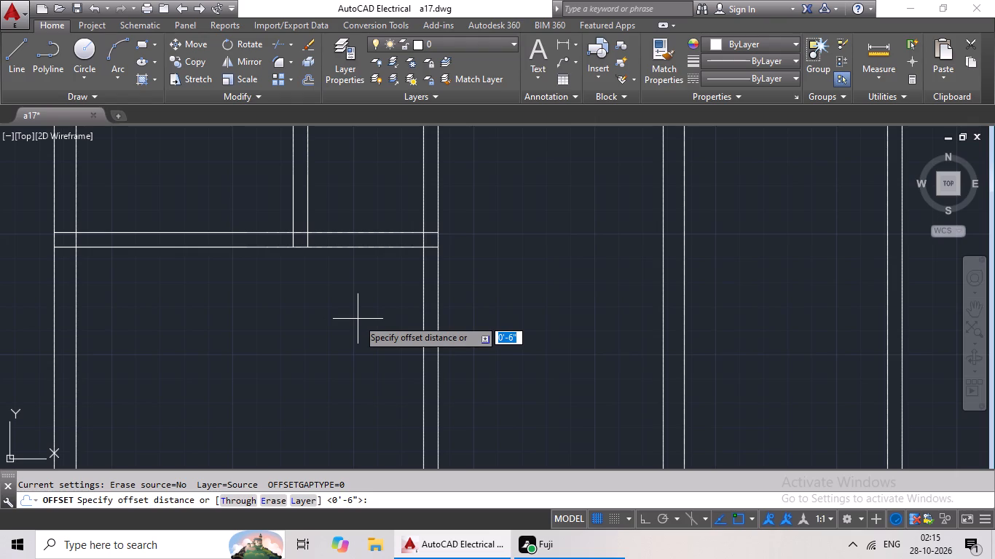
text(12'6)
key(shift+quotedbl)
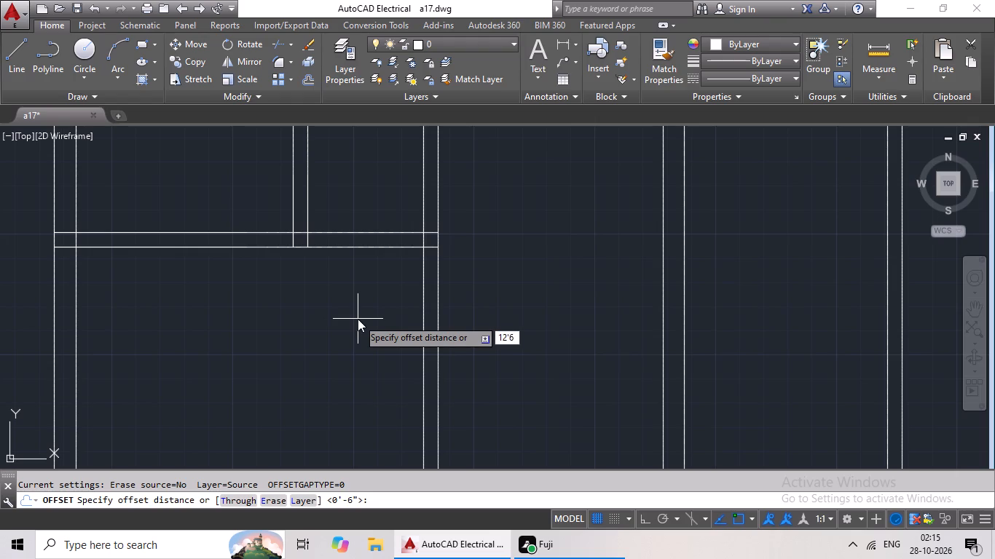
key(Return)
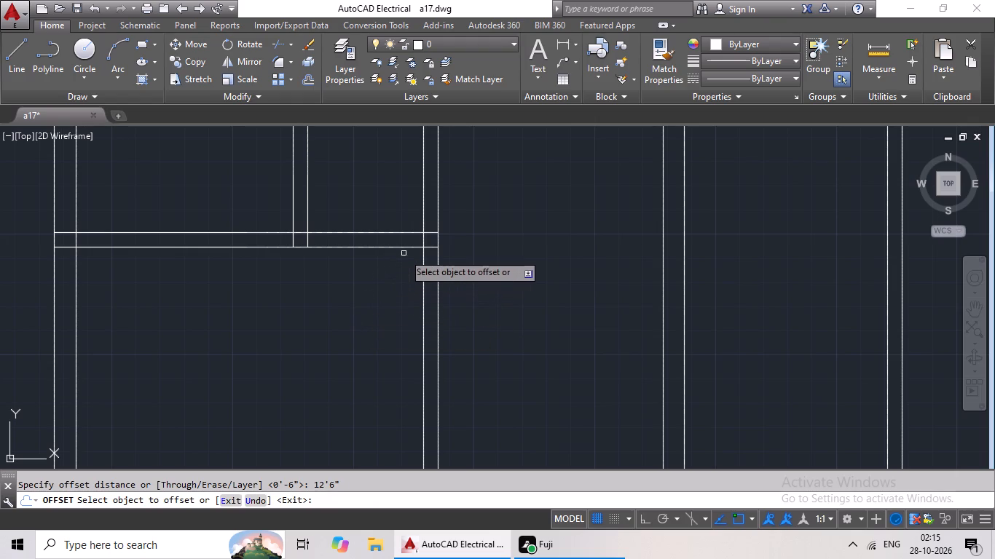
click(407, 247)
click(396, 301)
scroll(396, 301, down, 2)
middle_drag(384, 306, 390, 285)
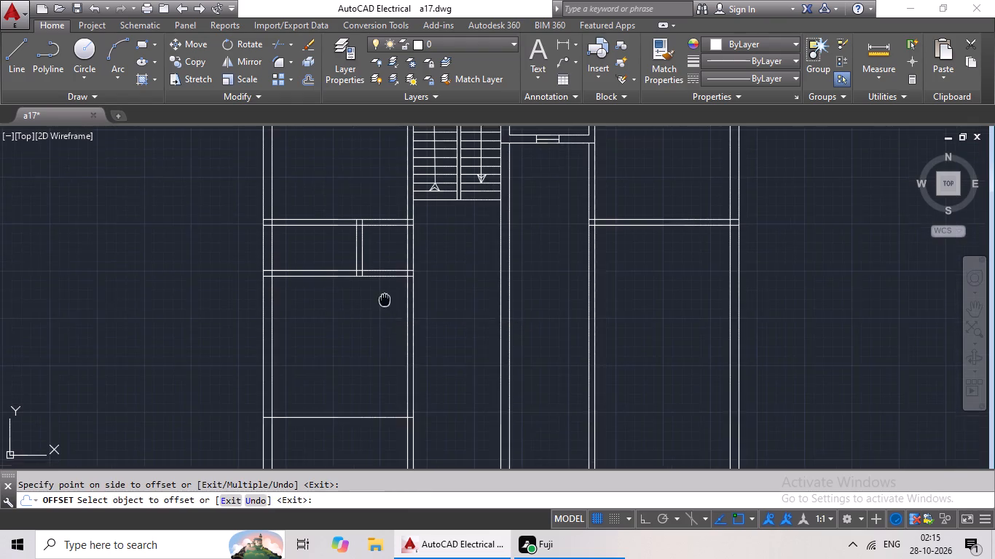
middle_drag(390, 285, 394, 271)
key(Escape)
key(Escape)
Offset the new horizontal line 6" downward to form a third horizontal partition.
key(o)
key(Return)
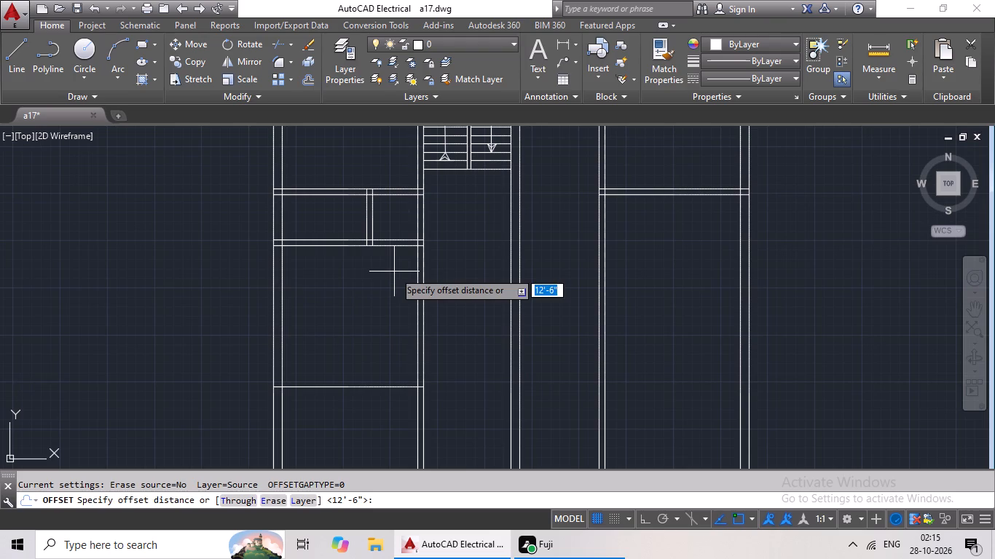
text(6")
key(Return)
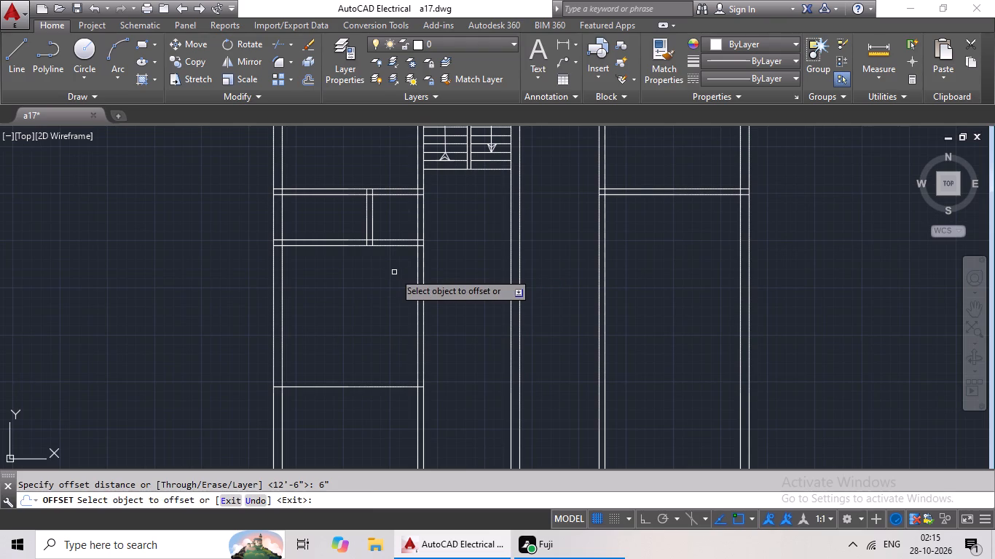
click(379, 387)
click(367, 414)
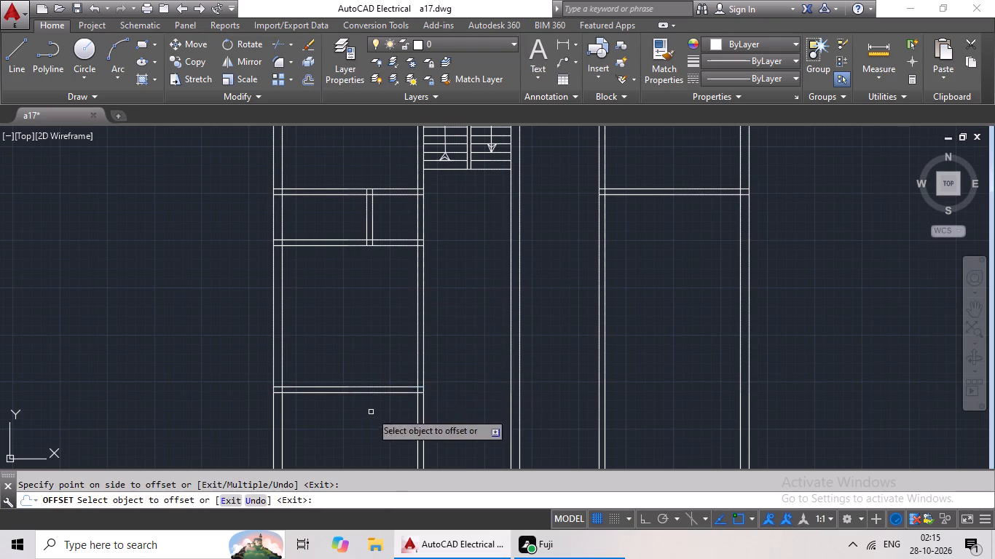
middle_drag(385, 350, 385, 234)
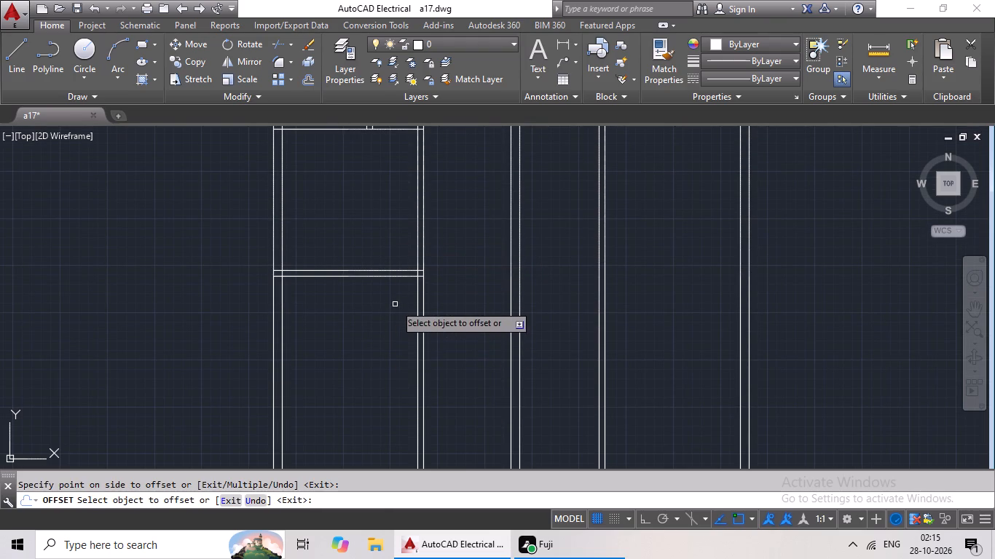
scroll(391, 304, down, 1)
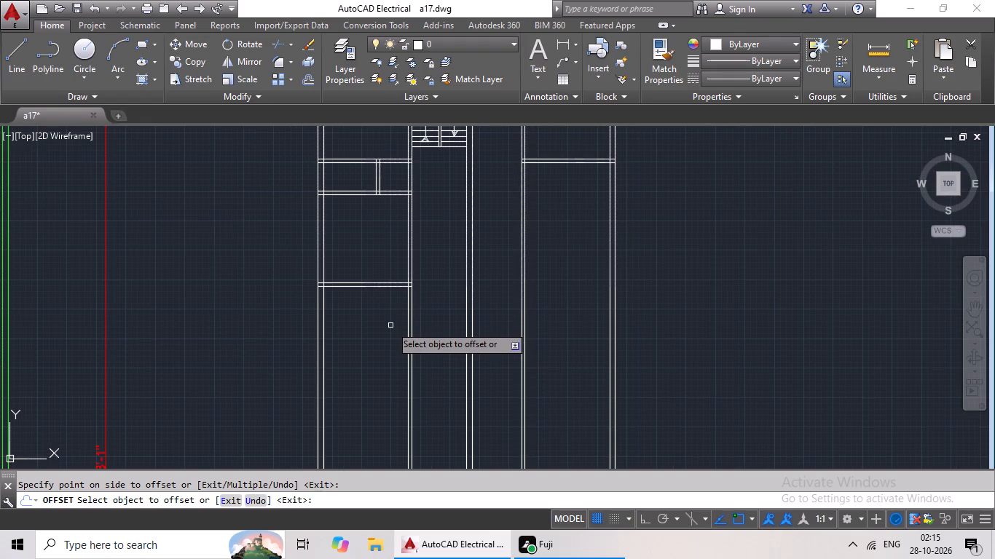
middle_drag(390, 328, 390, 275)
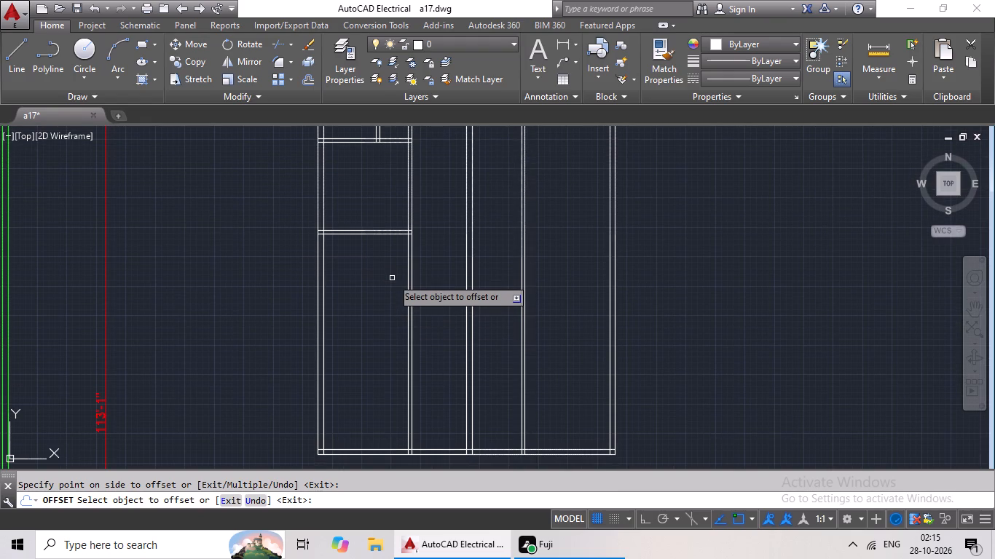
key(Escape)
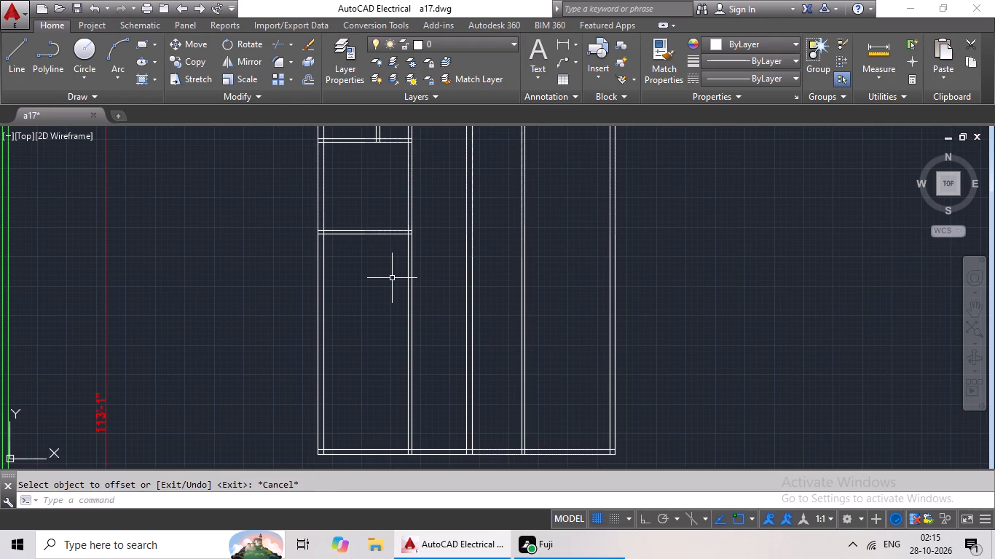
Offset the third horizontal partition's lower line 7'6" downward.
key(o)
key(Return)
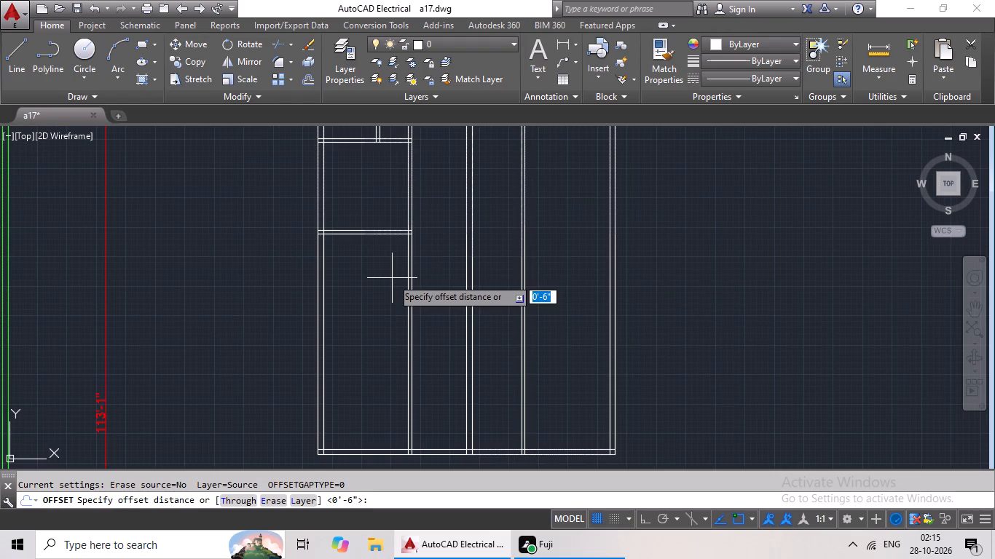
text(7'6)
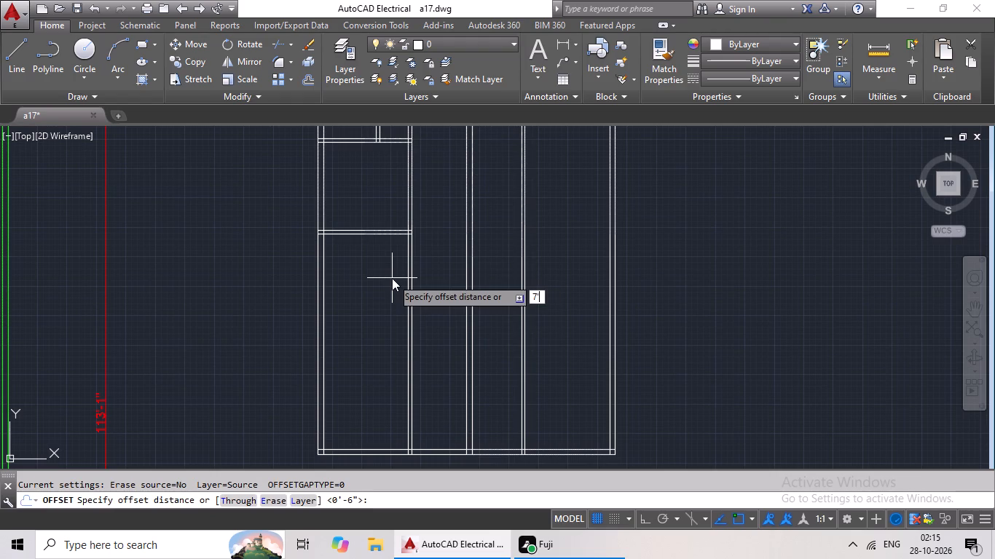
key(shift+quotedbl)
key(Return)
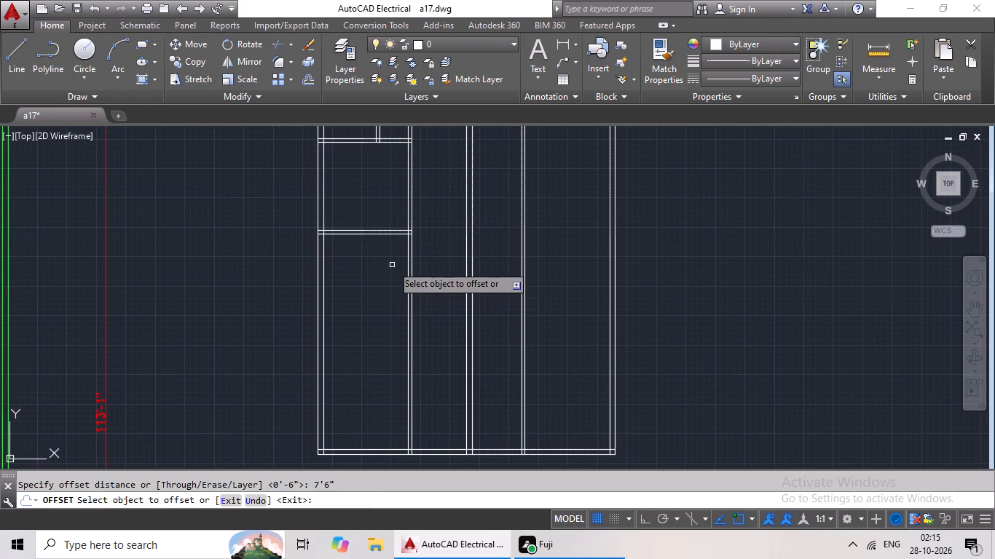
click(394, 235)
click(390, 274)
key(Escape)
key(Escape)
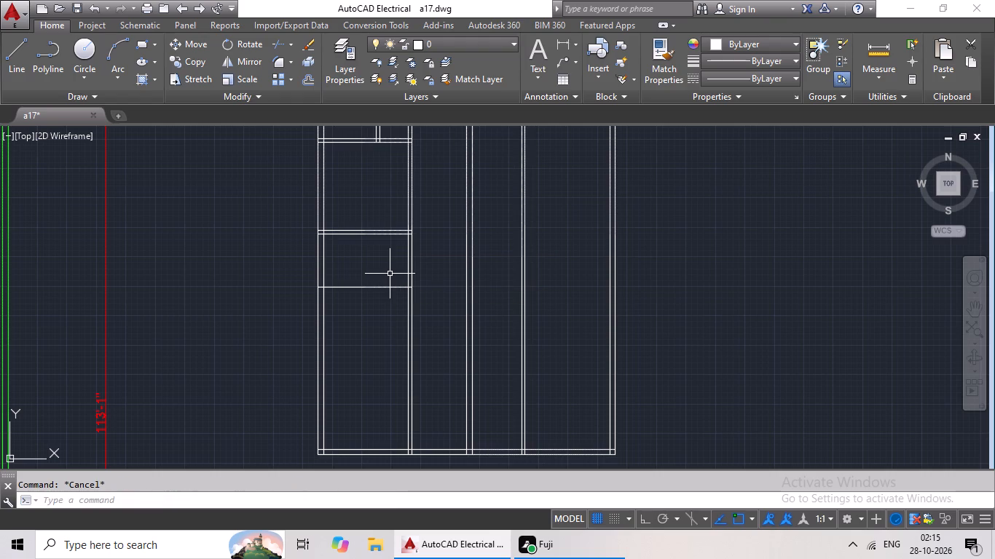
key(Escape)
Offset the new horizontal line 6" downward to form a fourth horizontal partition.
key(o)
key(Return)
key(6)
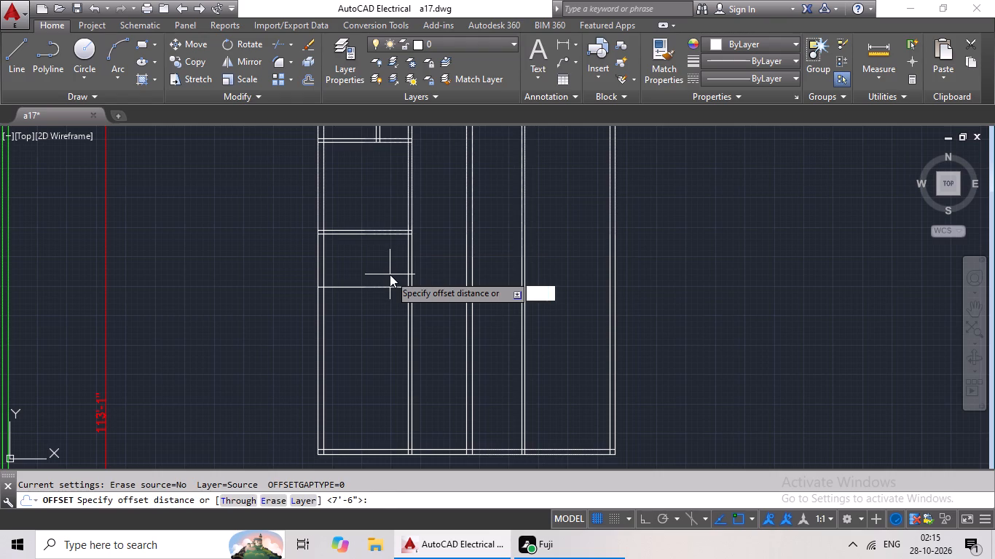
key(shift+quotedbl)
key(Return)
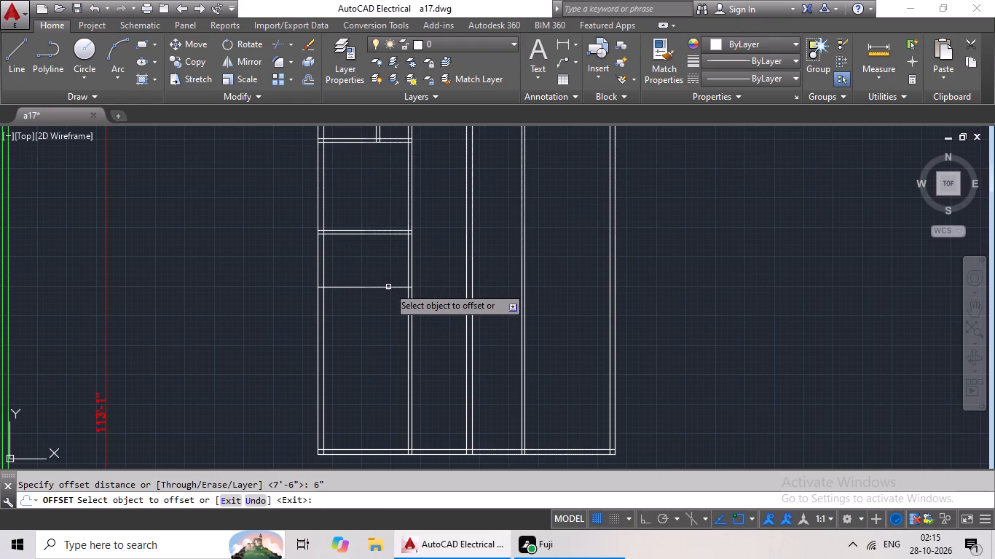
click(388, 287)
click(381, 317)
key(Escape)
key(Escape)
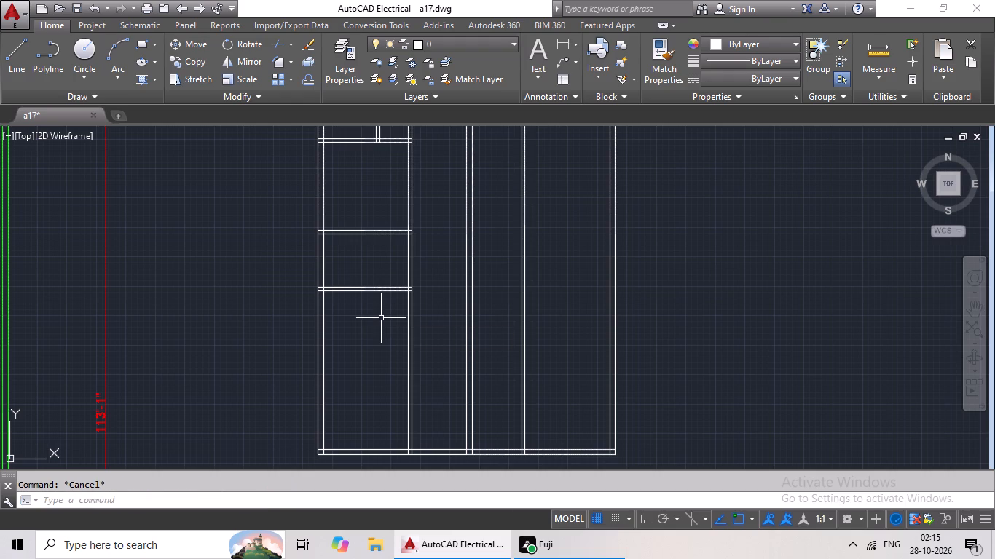
key(Escape)
key(Escape)
Offset the inner line of the left outer wall 6' to the right.
key(o)
key(Return)
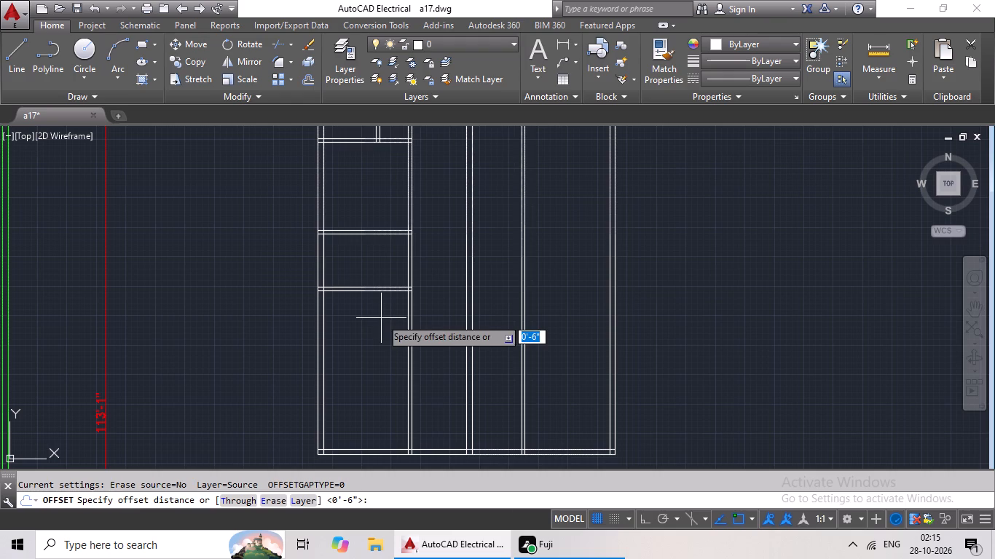
text(6')
key(Return)
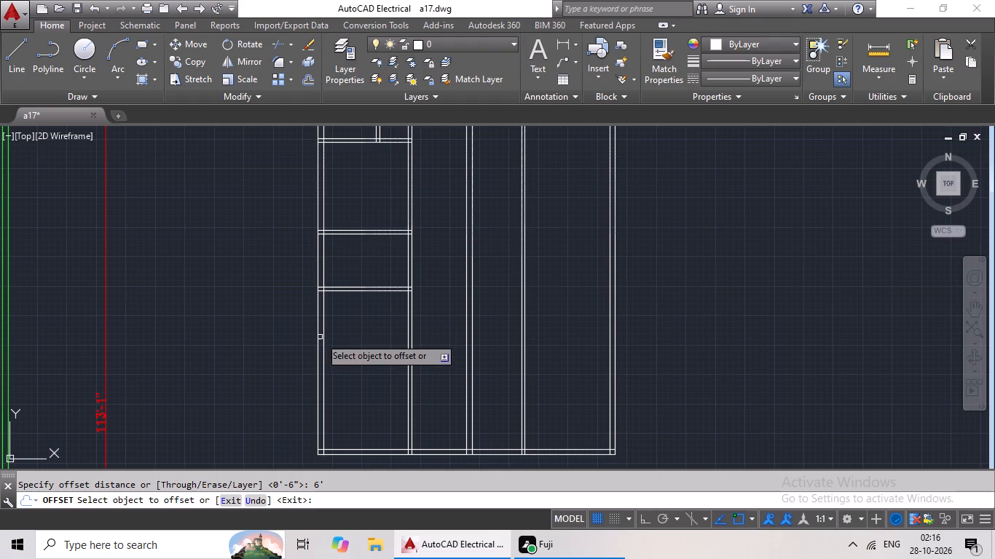
click(324, 331)
click(343, 325)
key(Escape)
key(Escape)
key(Escape)
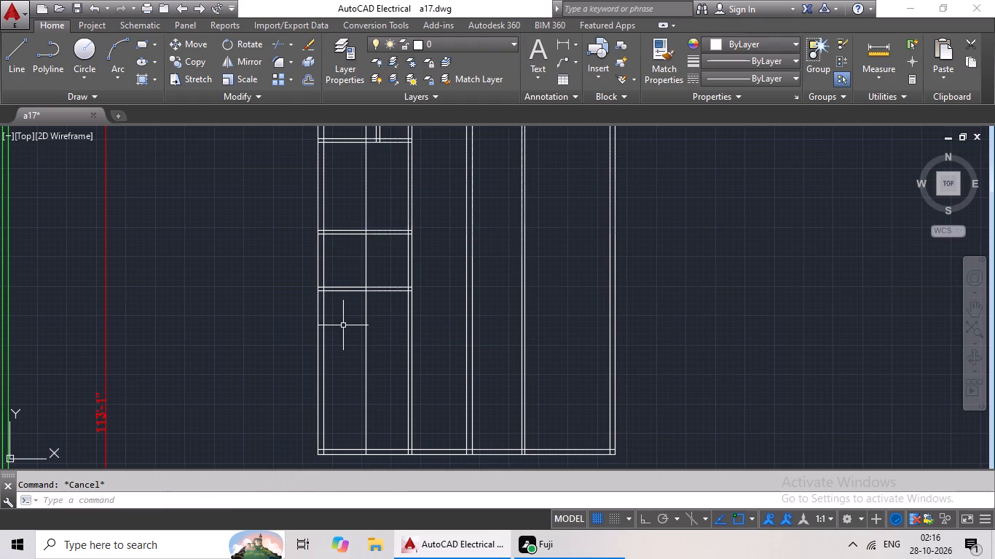
Offset the new vertical line 6" to the right to form a vertical partition.
key(o)
key(Return)
text(6")
key(Return)
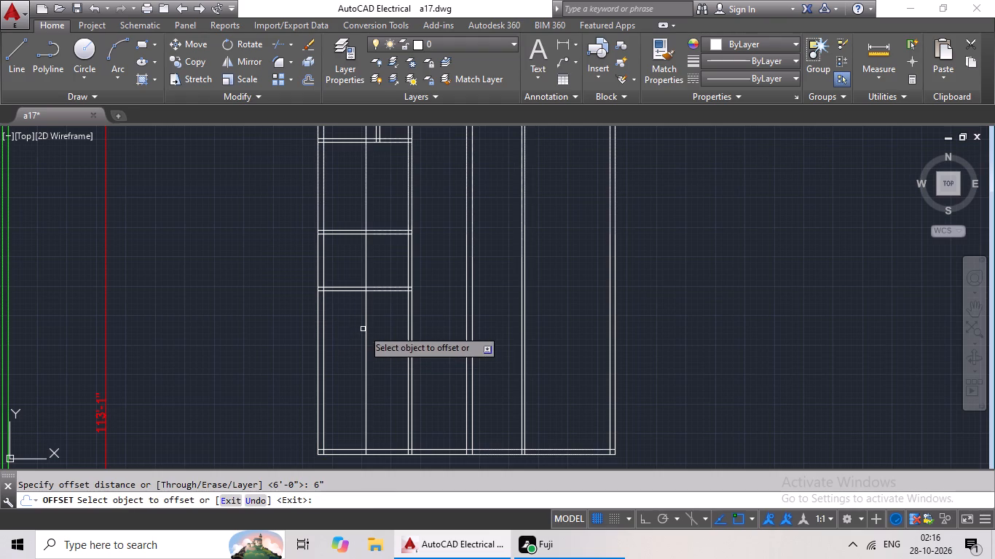
click(364, 324)
click(390, 323)
key(Escape)
key(Escape)
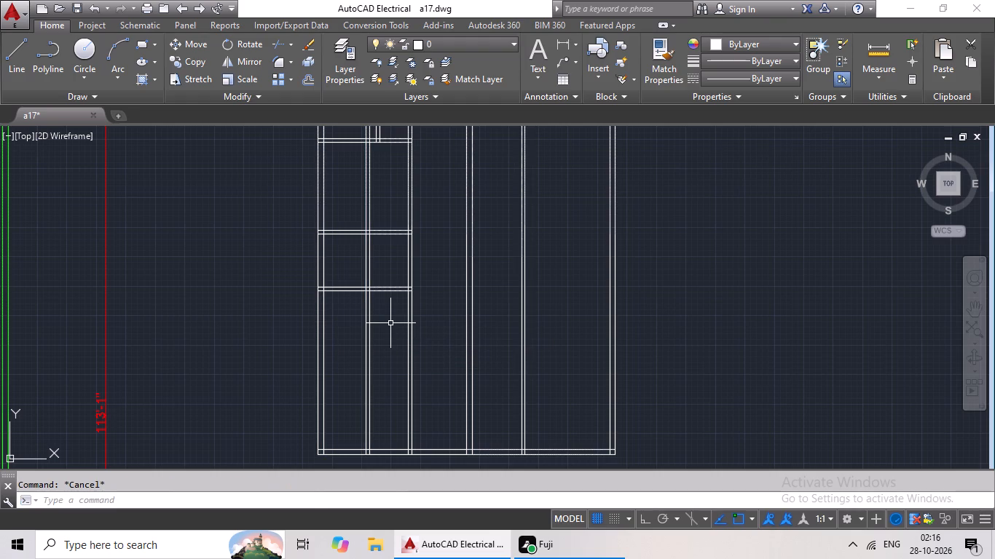
Trim both lines of the new vertical partition between the third and fourth horizontal partitions.
text(TR)
key(space)
key(space)
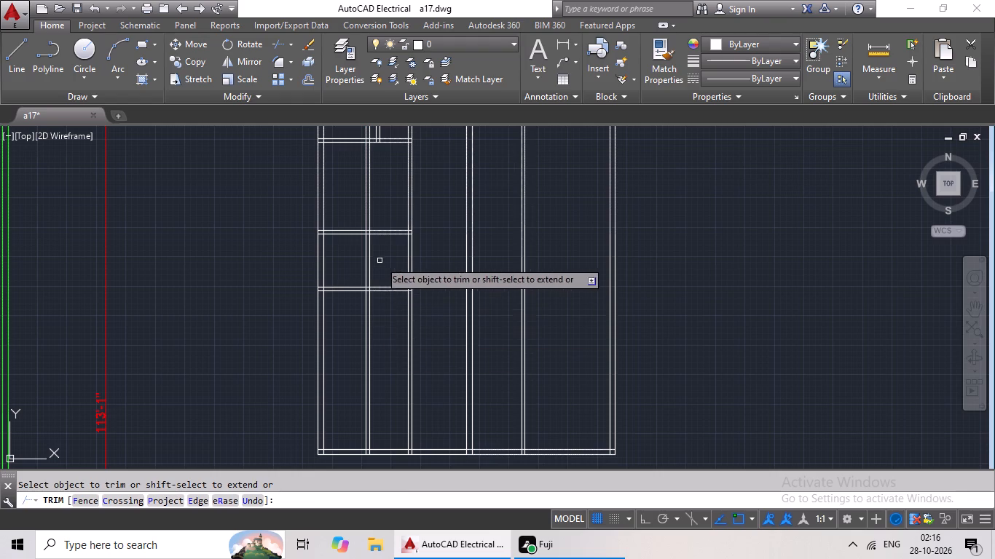
scroll(376, 259, up, 2)
drag(404, 250, 310, 304)
click(310, 304)
key(Escape)
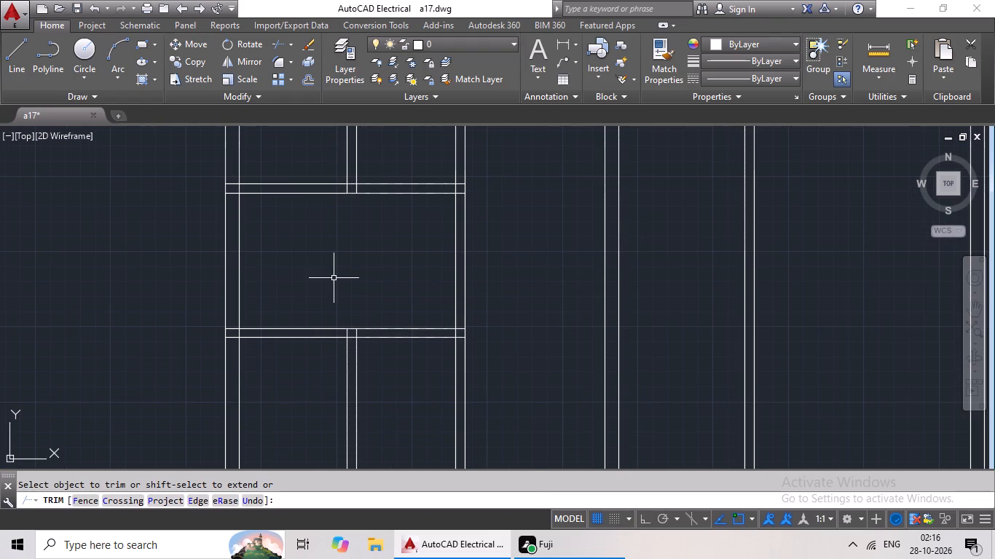
key(Escape)
key(Escape)
Erase the two leftover vertical partition lines above the third horizontal partition's lower line.
drag(396, 159, 335, 175)
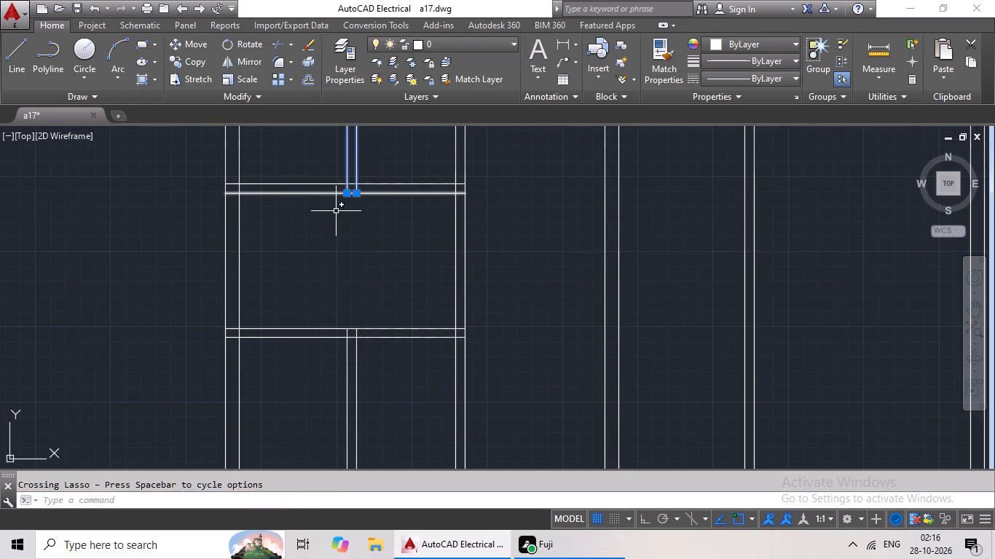
key(Delete)
Offset the fourth horizontal partition's lower line 6' downward.
middle_drag(362, 288, 404, 193)
scroll(334, 399, down, 1)
middle_drag(339, 387, 381, 318)
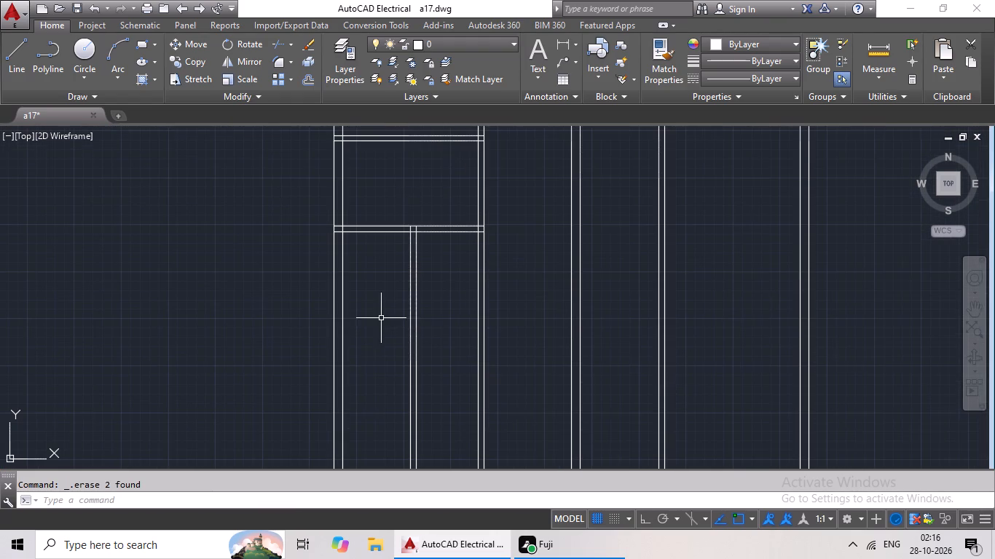
key(Escape)
key(o)
key(Return)
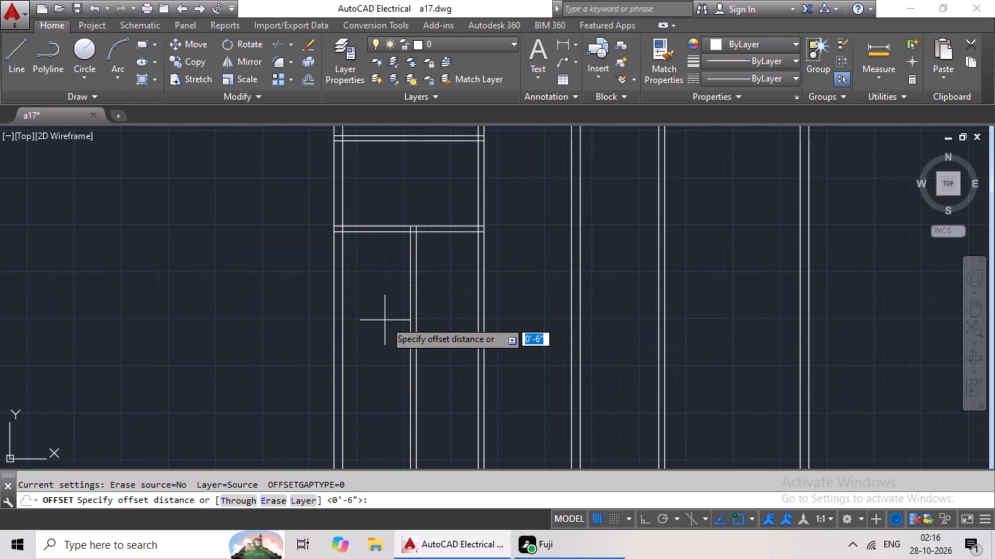
text(6')
key(Return)
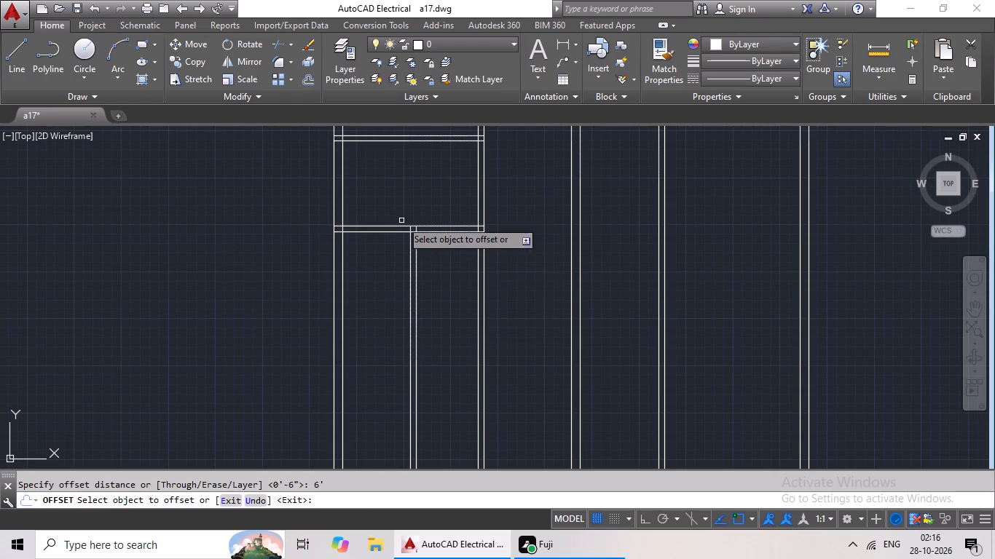
drag(382, 232, 382, 242)
click(387, 277)
key(Escape)
key(Escape)
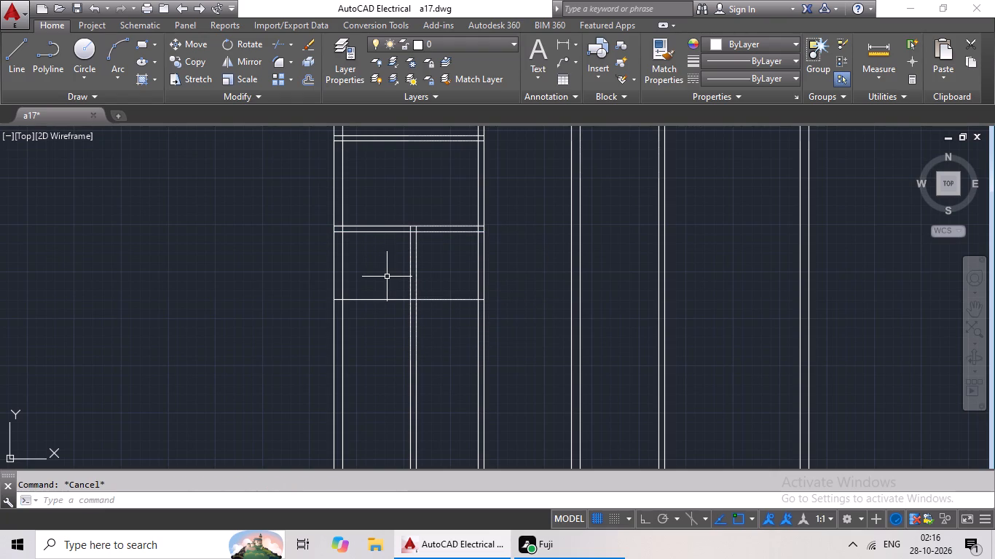
Offset the new horizontal line below the fourth partition 6" downward to form the fifth horizontal partition.
key(o)
key(Return)
key(6)
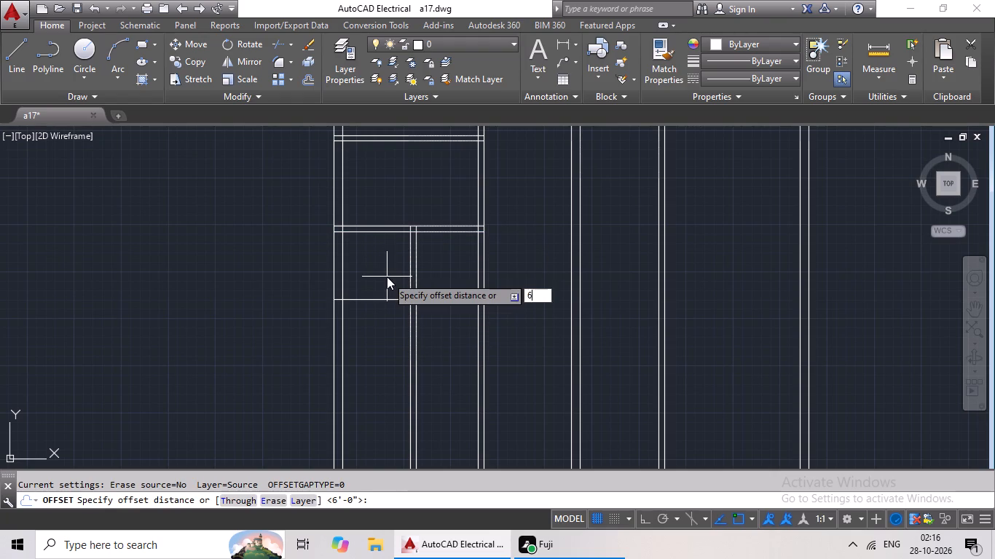
key(shift+quotedbl)
key(Return)
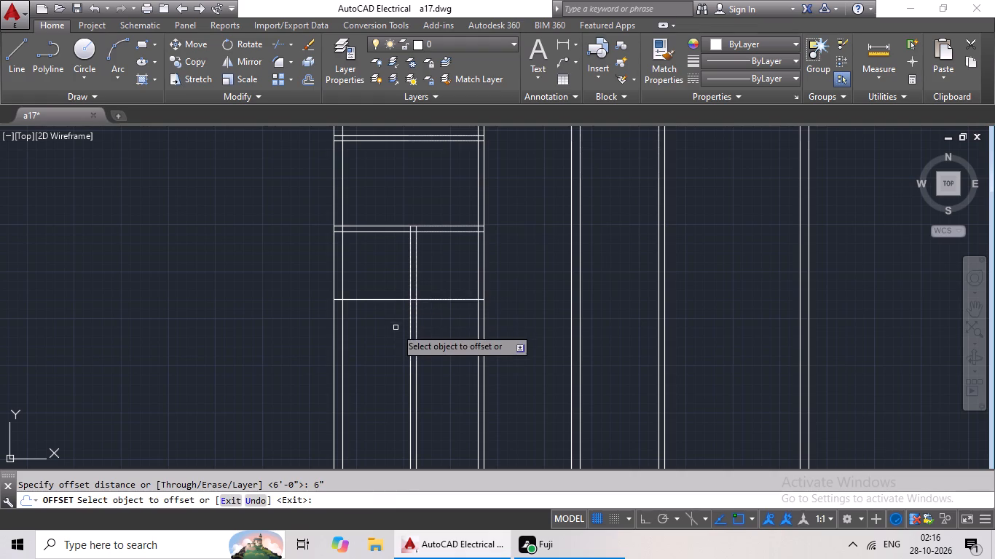
click(399, 298)
click(399, 336)
key(Escape)
key(Escape)
key(Escape)
Trim the fifth partition's lines to the right of the short vertical partition, and the vertical partition's lines below it.
text(TR)
key(space)
key(space)
scroll(439, 278, up, 2)
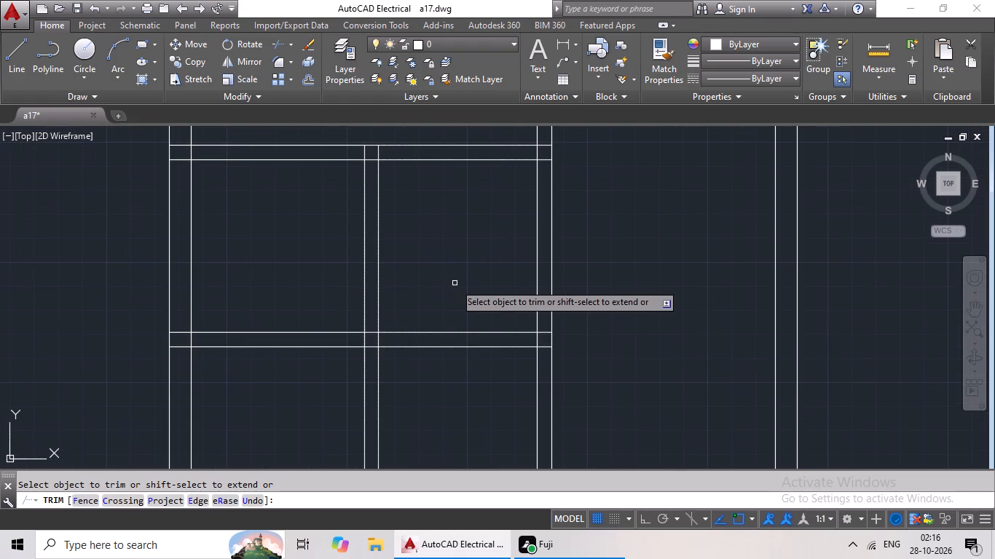
drag(465, 272, 438, 386)
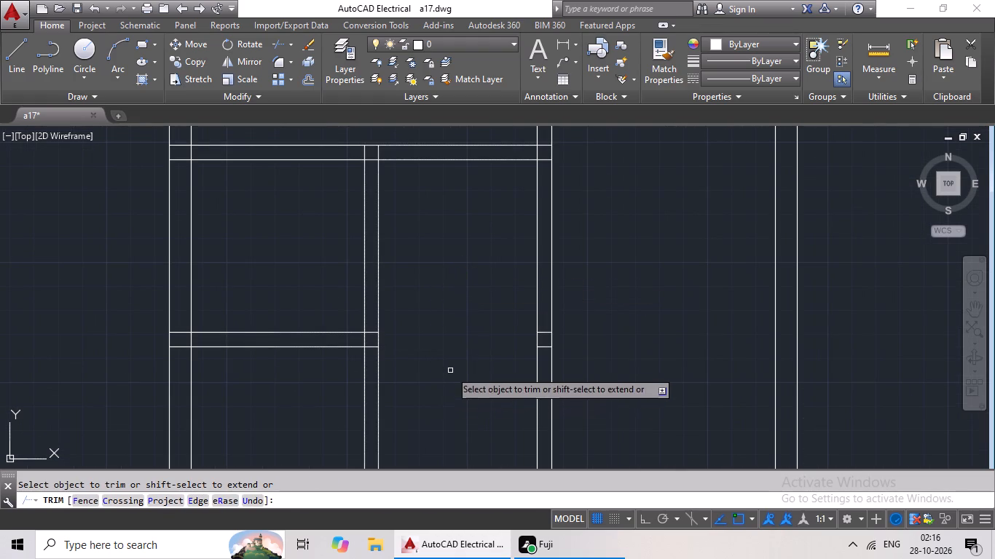
middle_drag(460, 352, 500, 255)
middle_drag(482, 322, 499, 239)
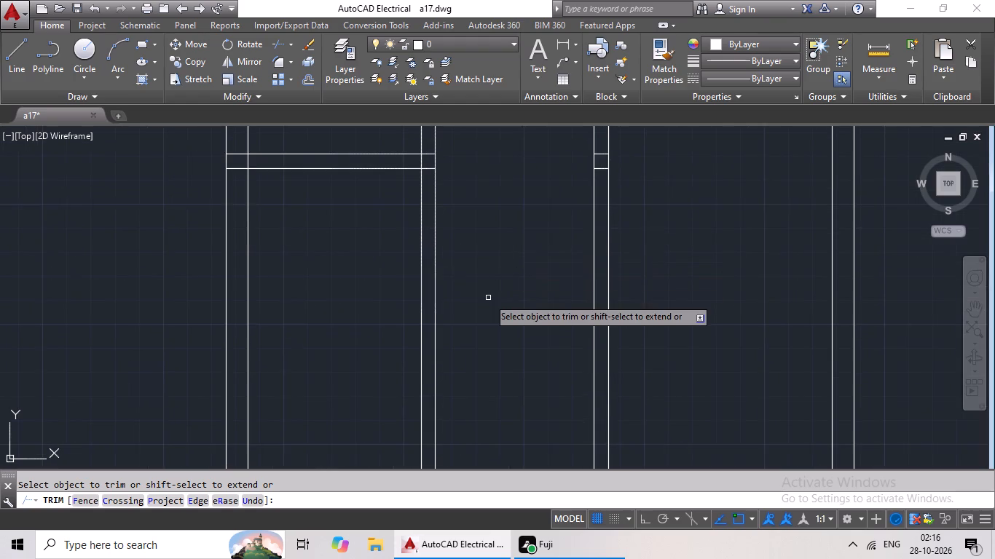
scroll(488, 298, down, 2)
drag(494, 296, 455, 349)
middle_drag(467, 325, 468, 323)
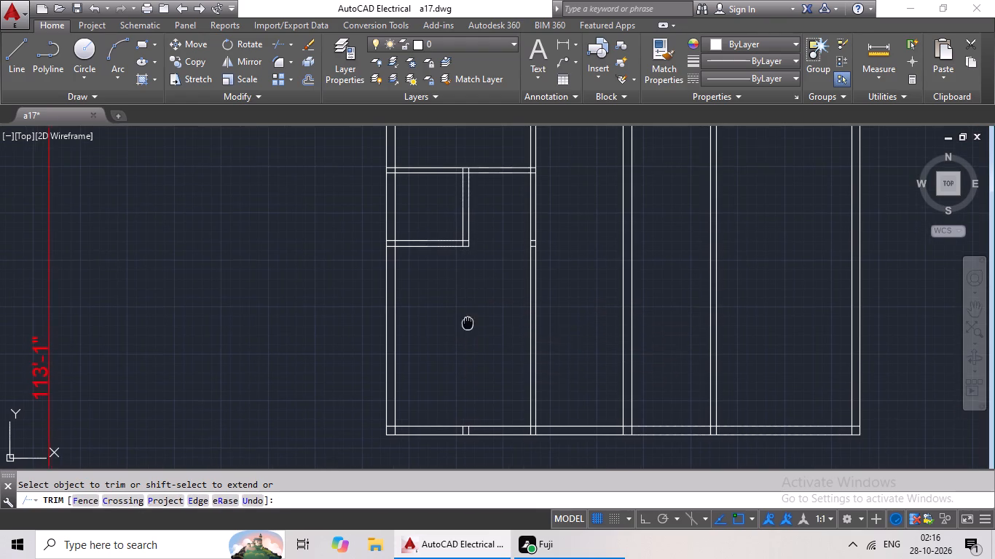
middle_drag(468, 323, 472, 309)
key(Escape)
key(Escape)
key(Escape)
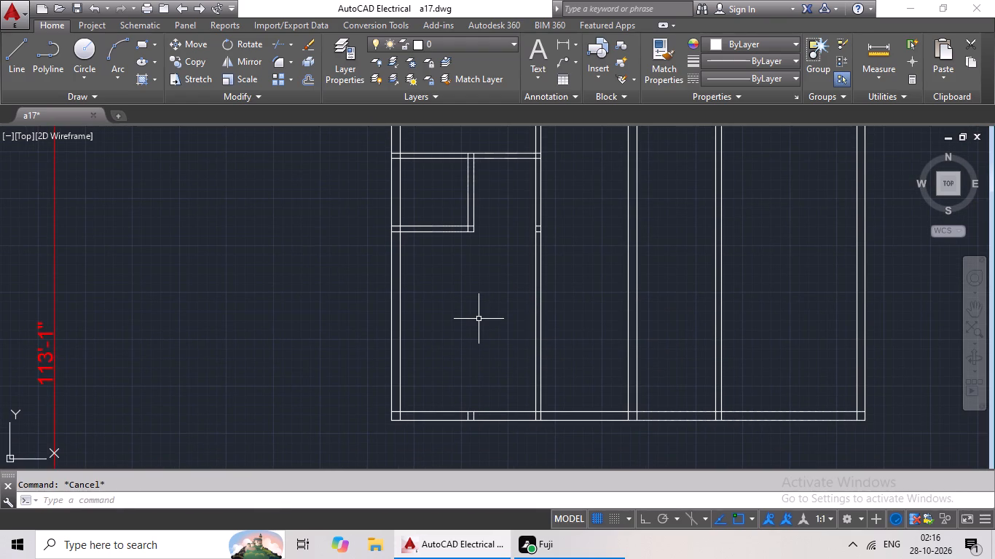
Offset the inner line of the bottom outer wall 3'6" upward.
key(o)
key(Return)
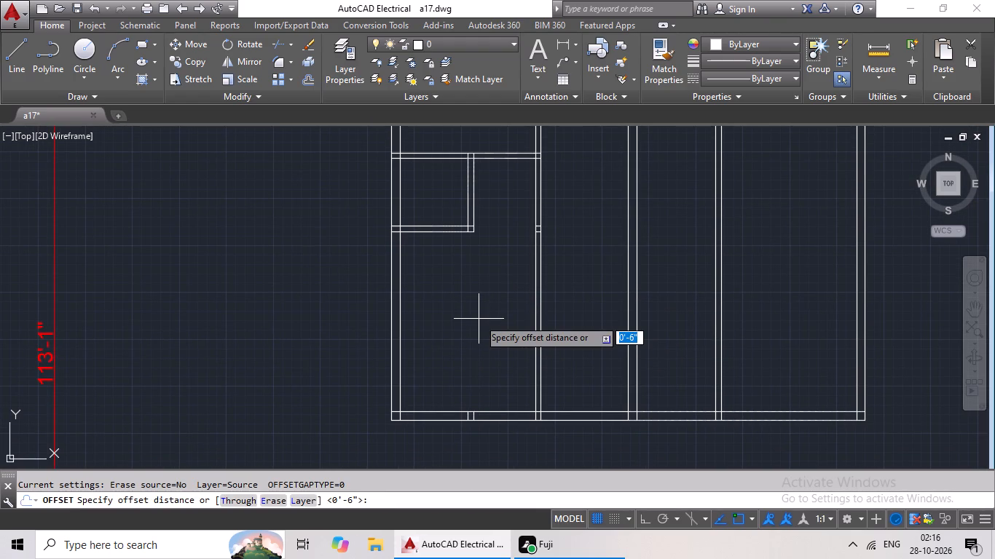
text(3'6)
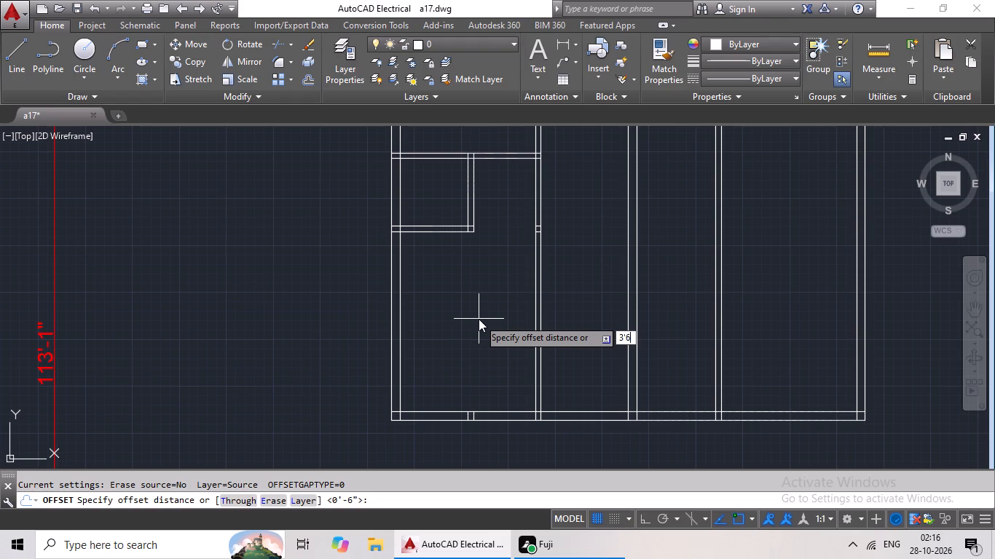
key(shift+quotedbl)
key(Return)
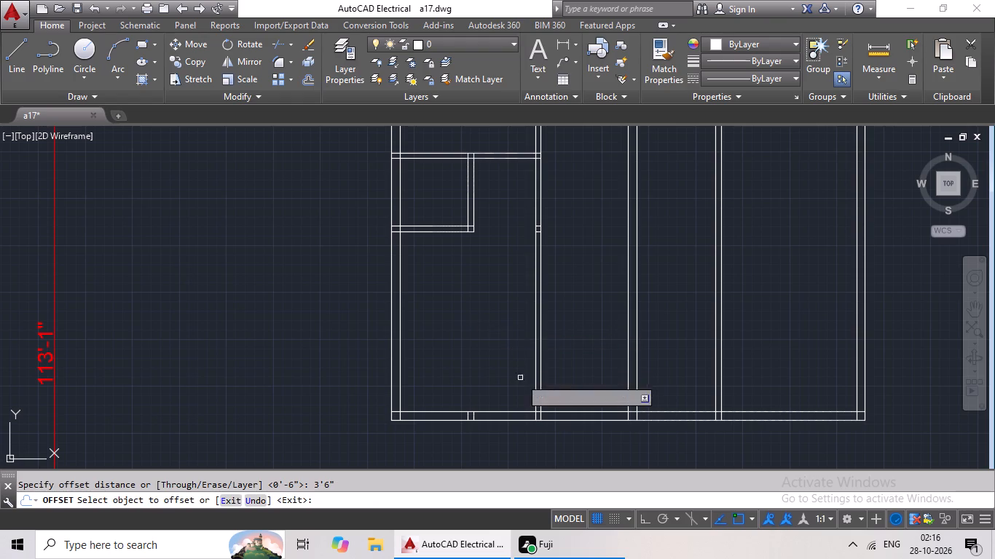
click(506, 412)
click(497, 362)
key(Escape)
key(Escape)
key(Escape)
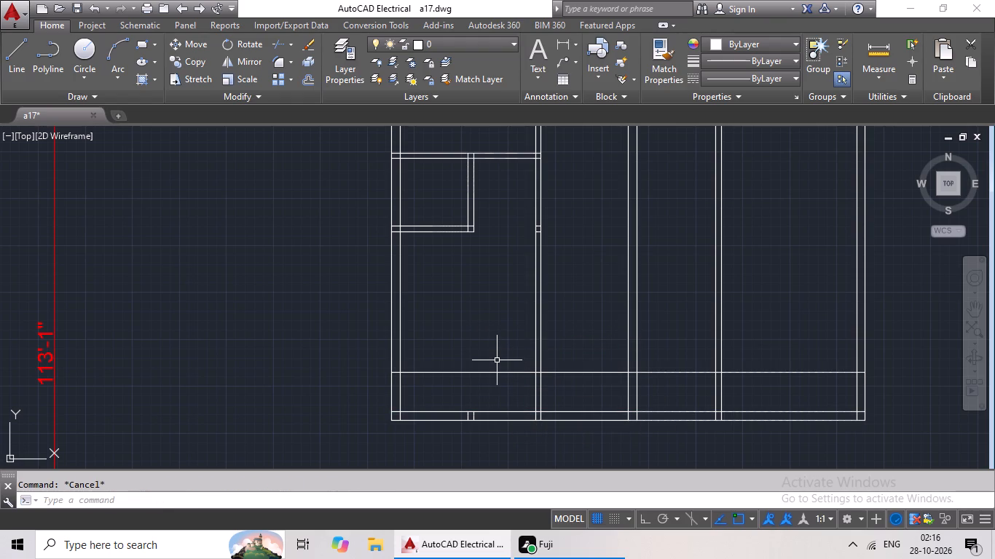
Offset the new horizontal line 6" upward to form the lowest horizontal partition.
key(o)
key(Return)
key(6)
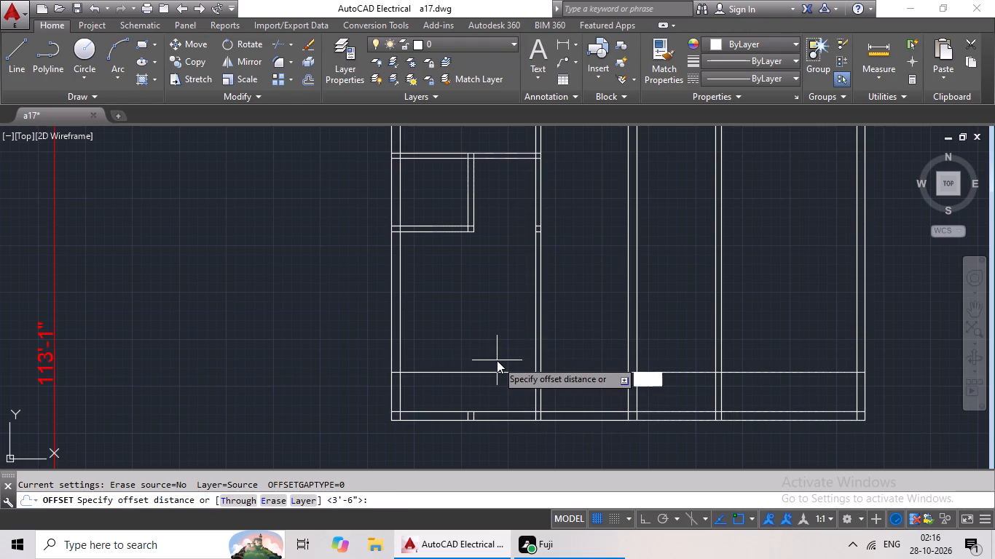
key(shift+quotedbl)
key(Return)
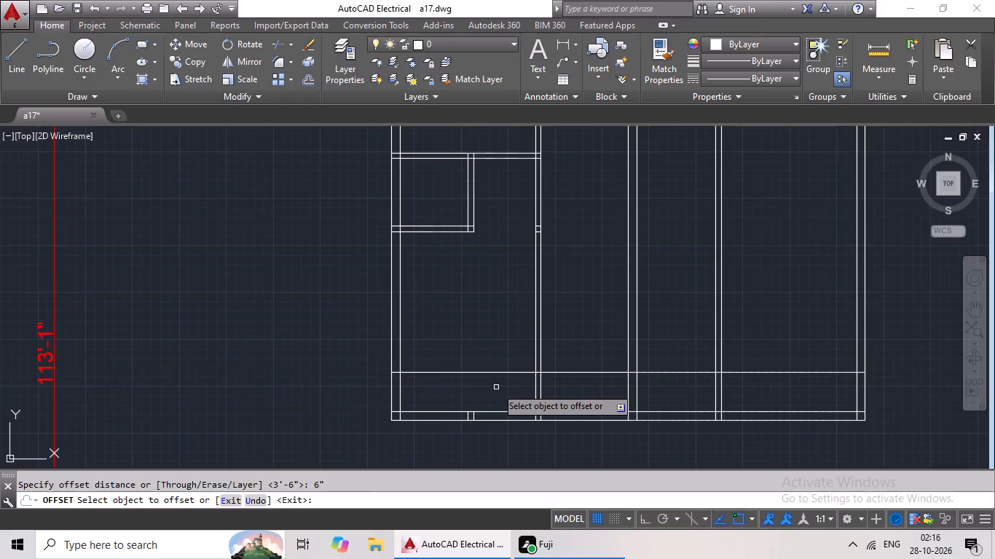
click(506, 372)
click(507, 346)
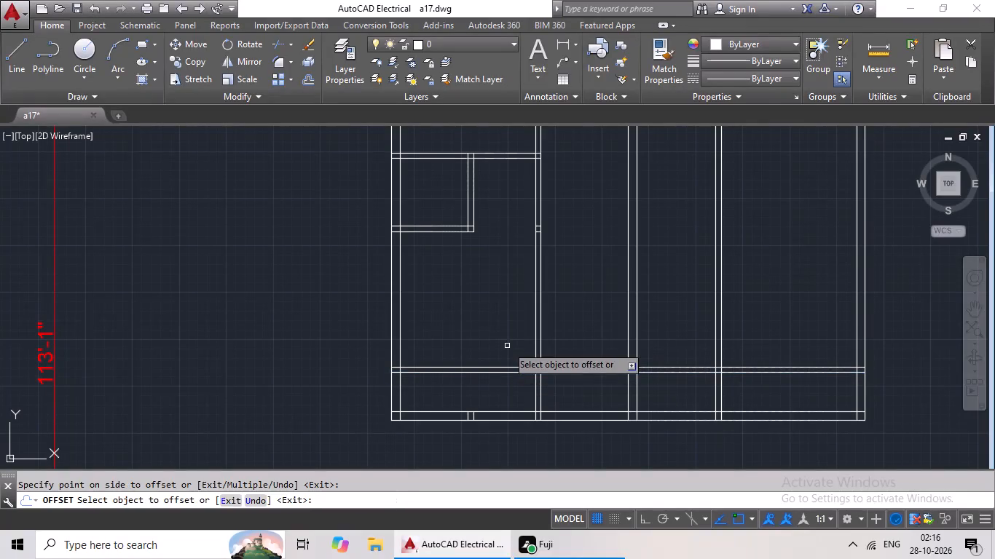
key(Escape)
key(Escape)
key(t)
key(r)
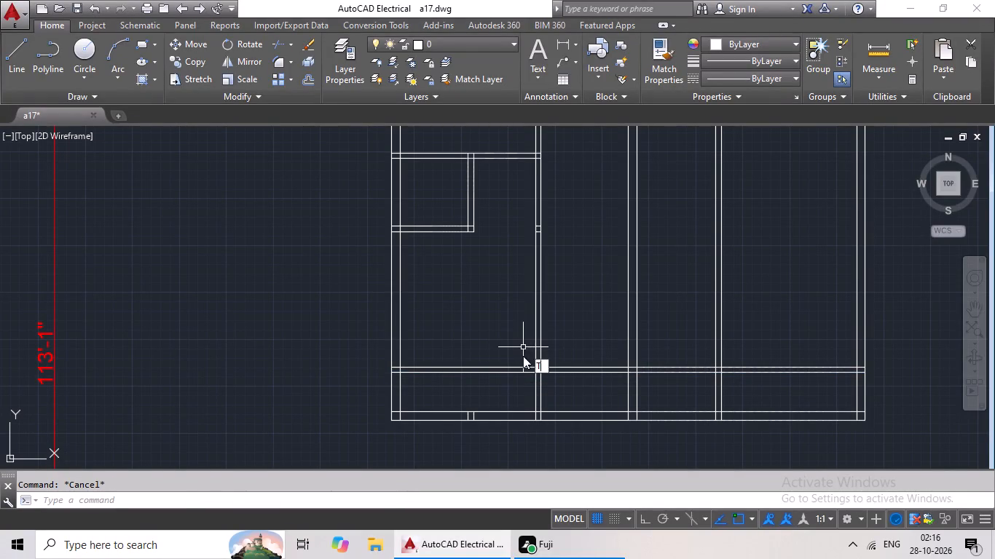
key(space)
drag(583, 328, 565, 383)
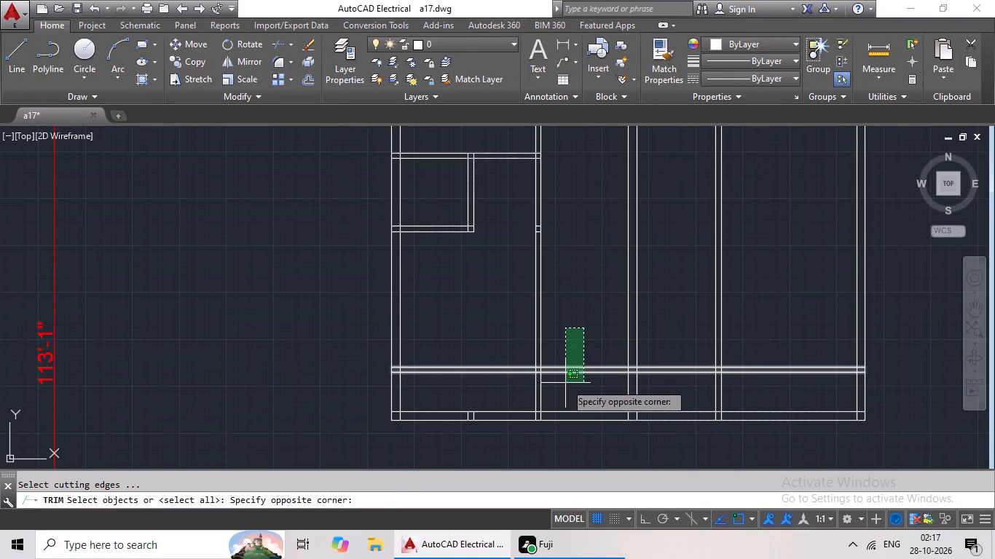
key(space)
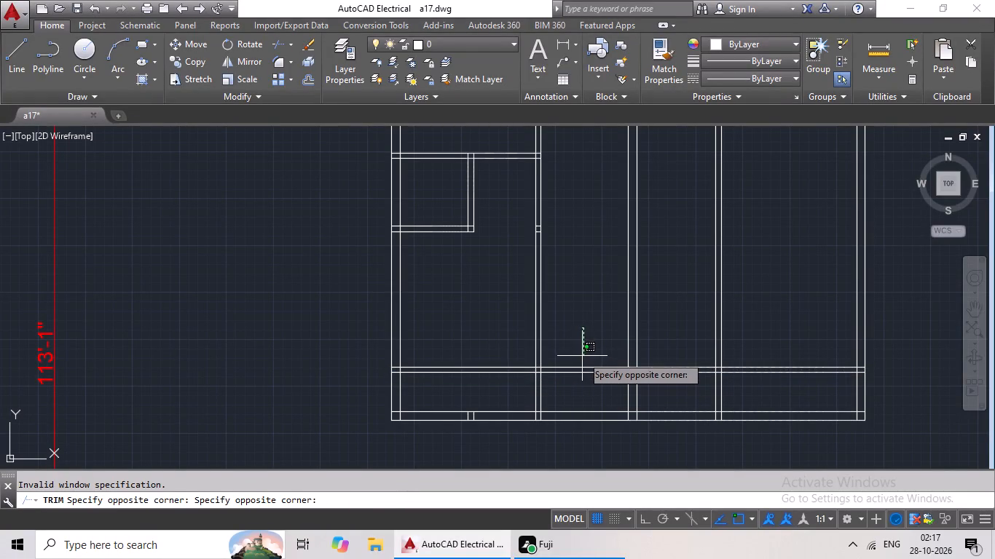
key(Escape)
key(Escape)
Trim the lowest horizontal partition's lines out of the three bays to the right of the left-side rooms.
key(t)
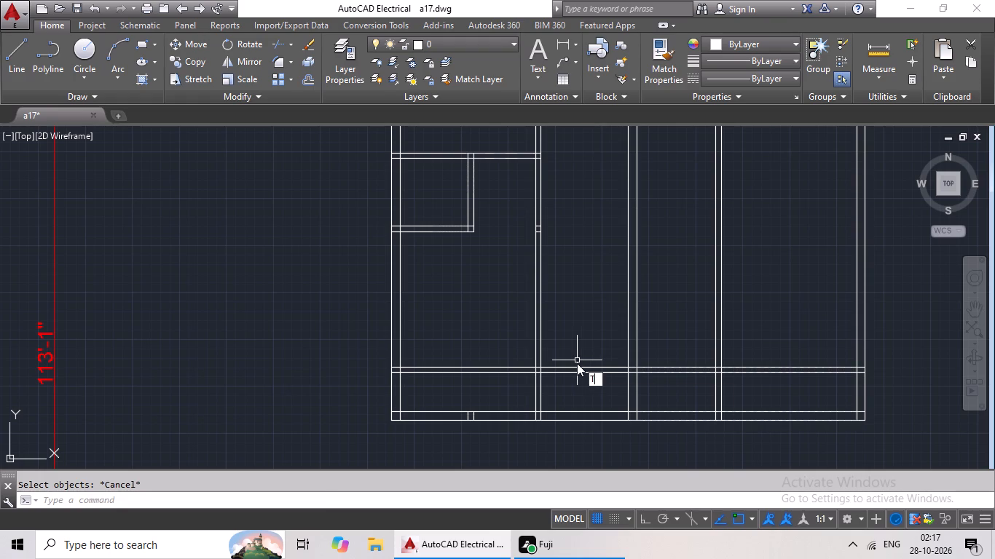
key(r)
key(space)
key(space)
drag(594, 346, 581, 381)
click(581, 381)
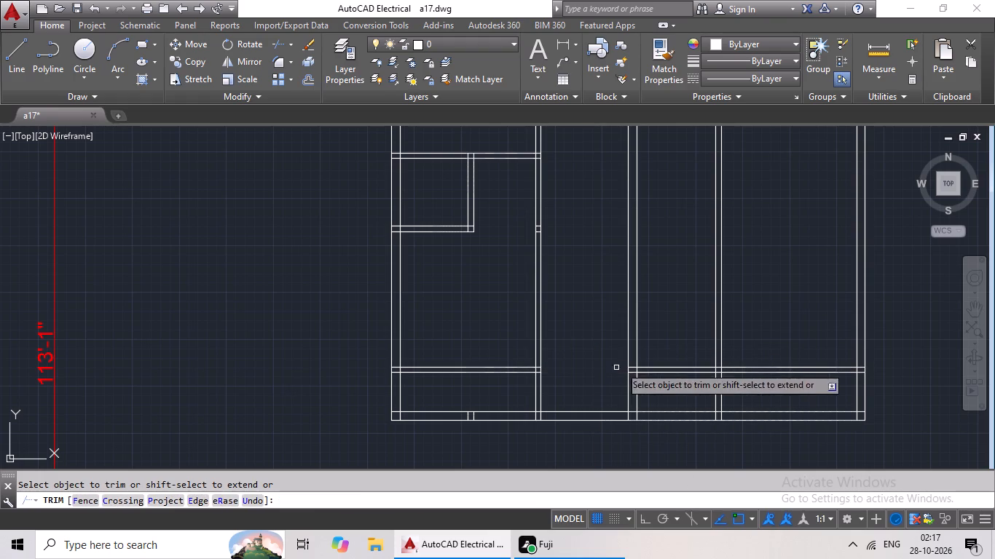
drag(667, 329, 659, 385)
click(660, 384)
drag(801, 328, 782, 392)
click(783, 390)
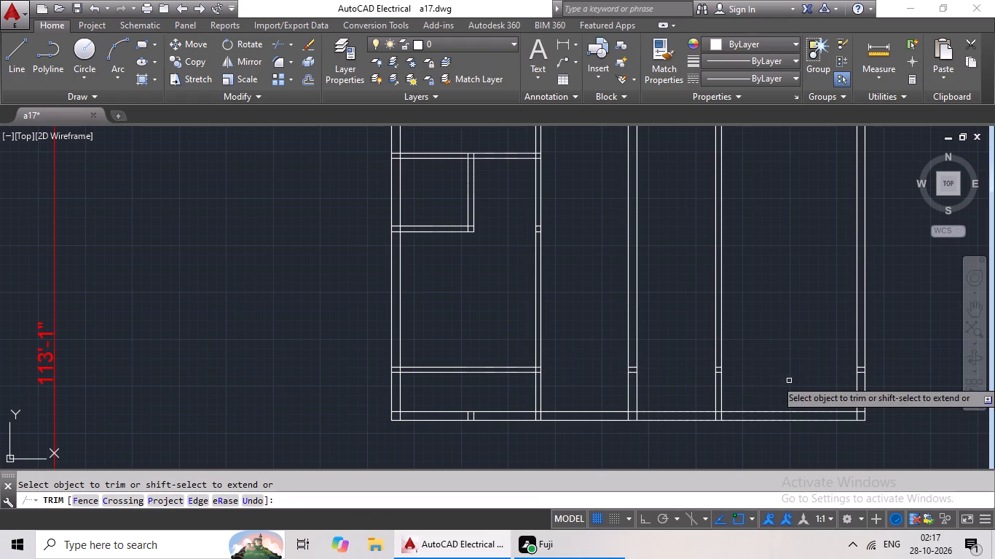
key(Escape)
Erase the partition line stubs inside the three walls right of the left-side rooms and the two vertical stubs in the bottom wall.
scroll(864, 364, up, 2)
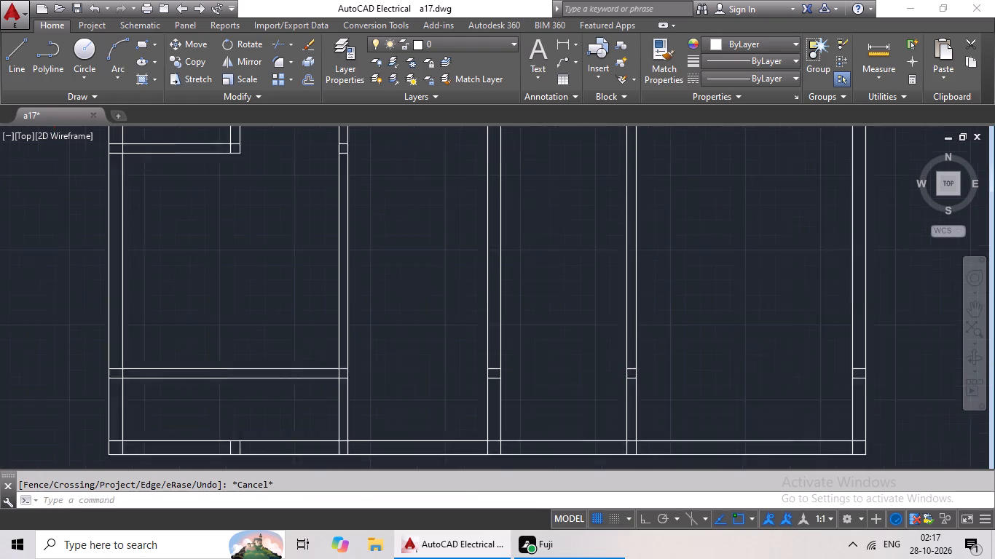
drag(861, 364, 861, 403)
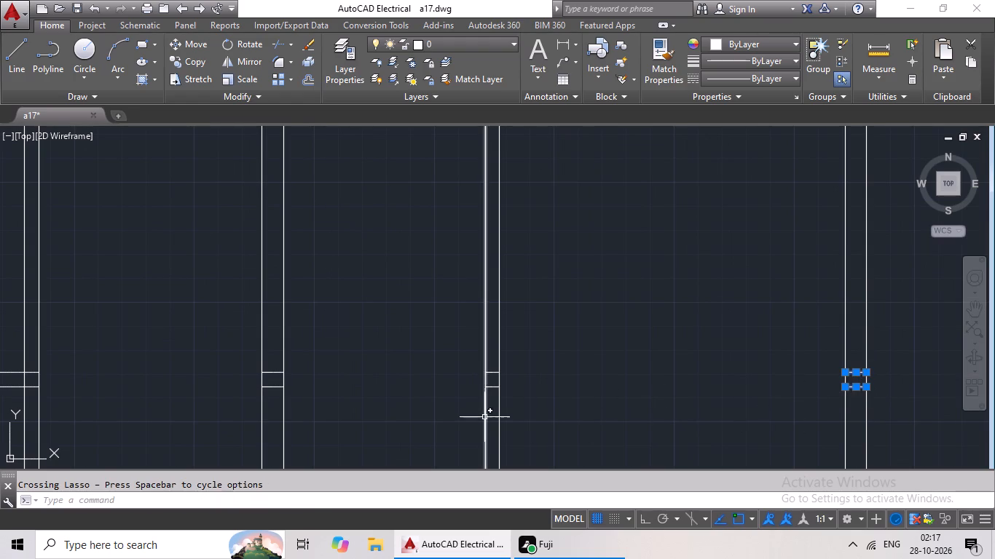
scroll(500, 392, up, 4)
drag(487, 263, 462, 399)
scroll(430, 397, down, 2)
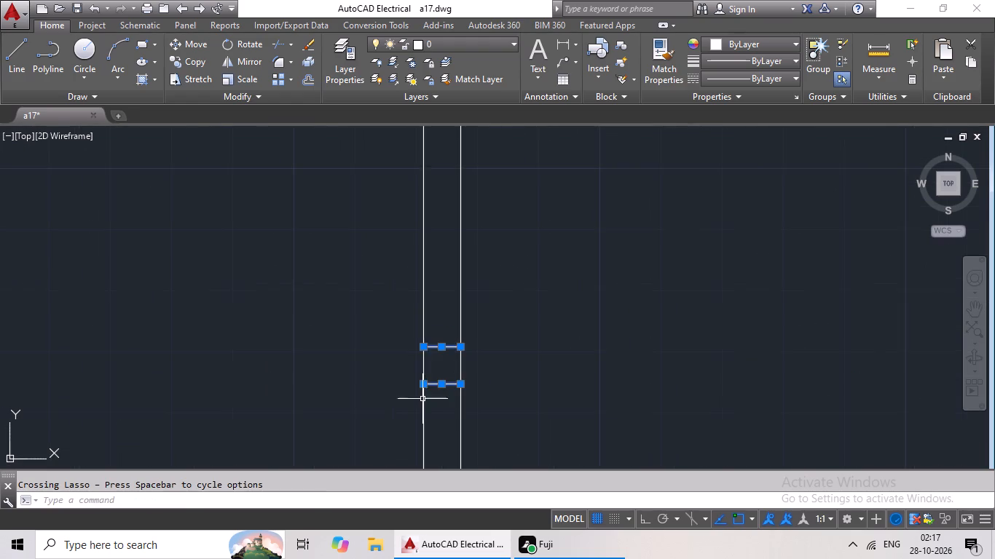
middle_drag(361, 411, 704, 287)
drag(221, 188, 228, 284)
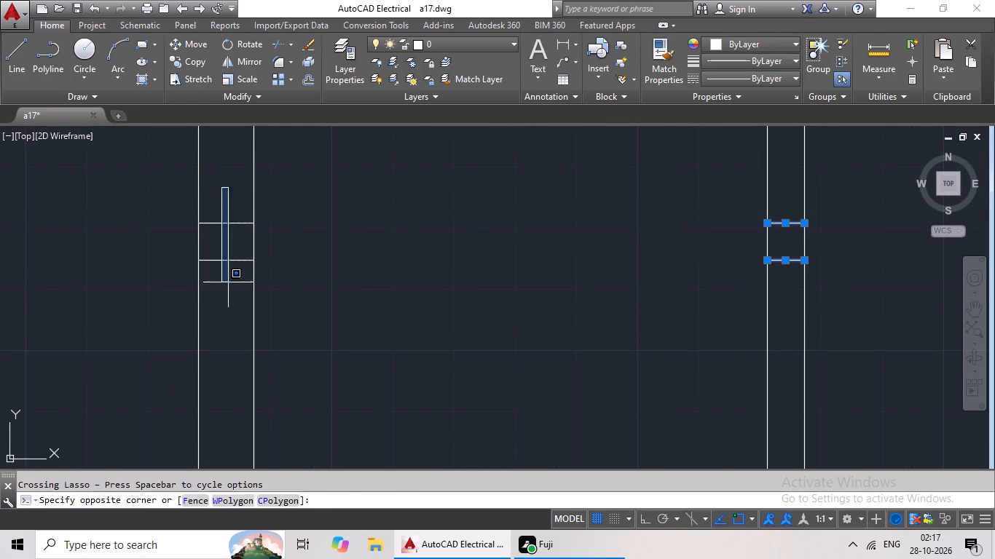
drag(228, 284, 228, 293)
drag(235, 202, 219, 290)
scroll(303, 292, down, 3)
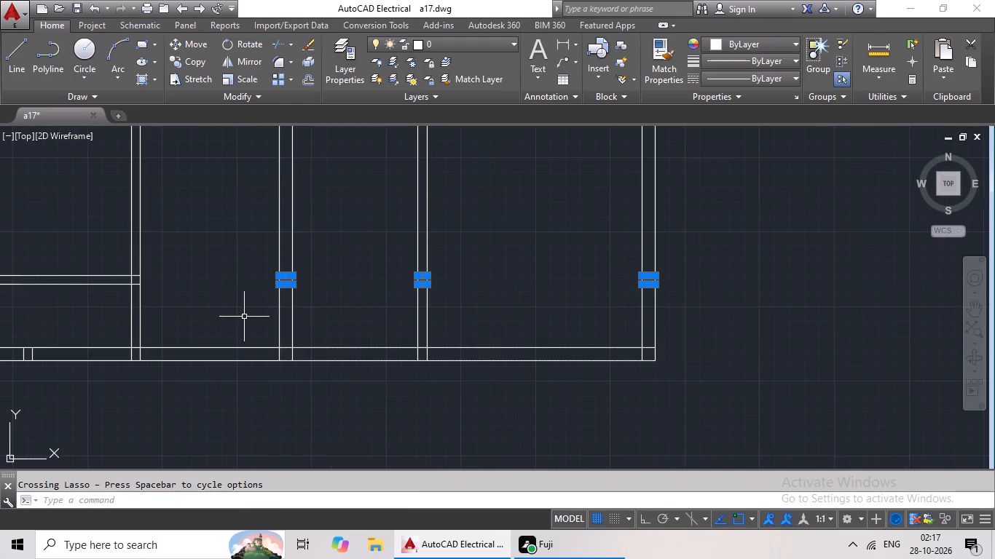
middle_drag(222, 358, 576, 343)
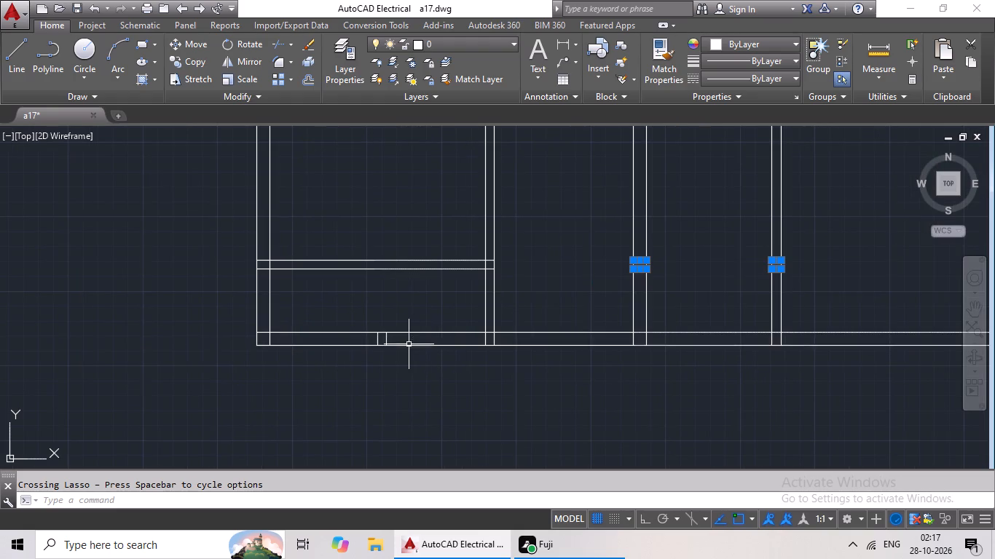
scroll(406, 344, up, 3)
drag(408, 326, 202, 346)
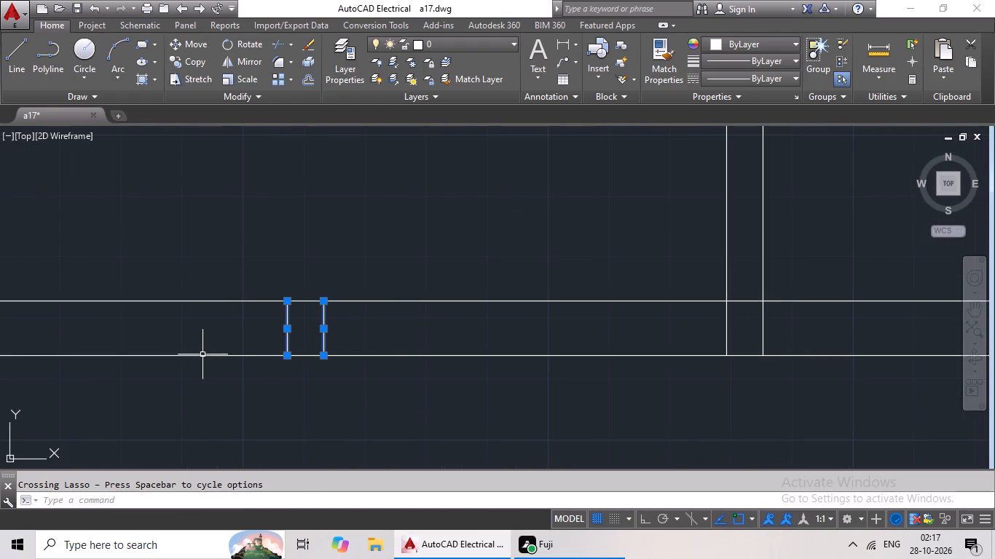
key(Delete)
Erase the two leftover fifth-partition line stubs inside the right wall of the left-side rooms.
scroll(264, 349, down, 4)
scroll(361, 330, down, 1)
middle_drag(377, 299, 377, 337)
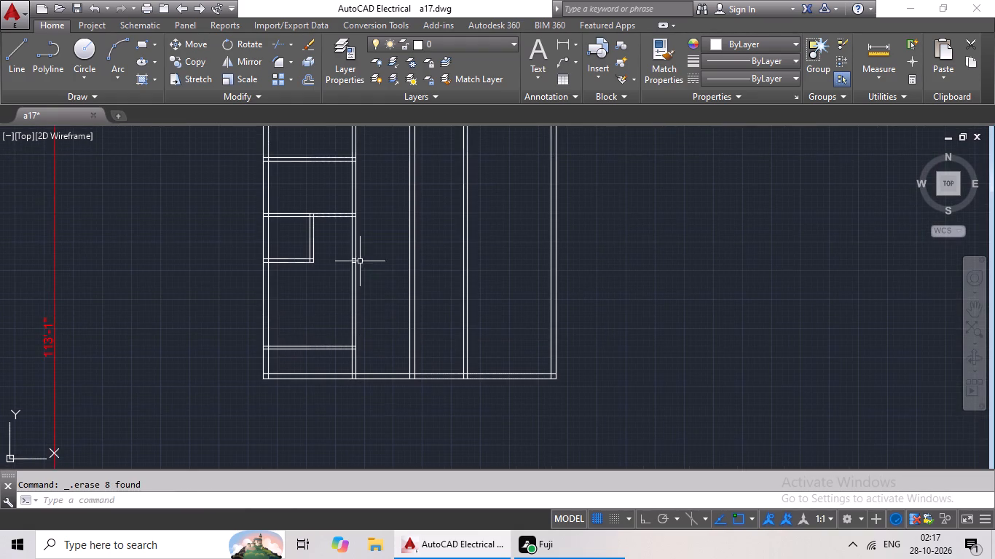
scroll(358, 257, up, 4)
drag(320, 258, 321, 320)
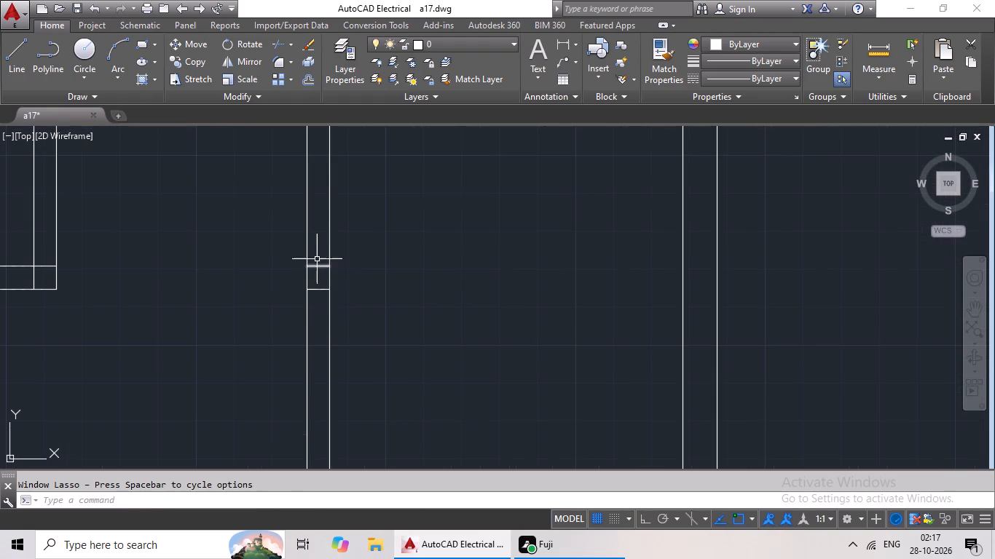
drag(316, 256, 321, 314)
drag(321, 254, 315, 321)
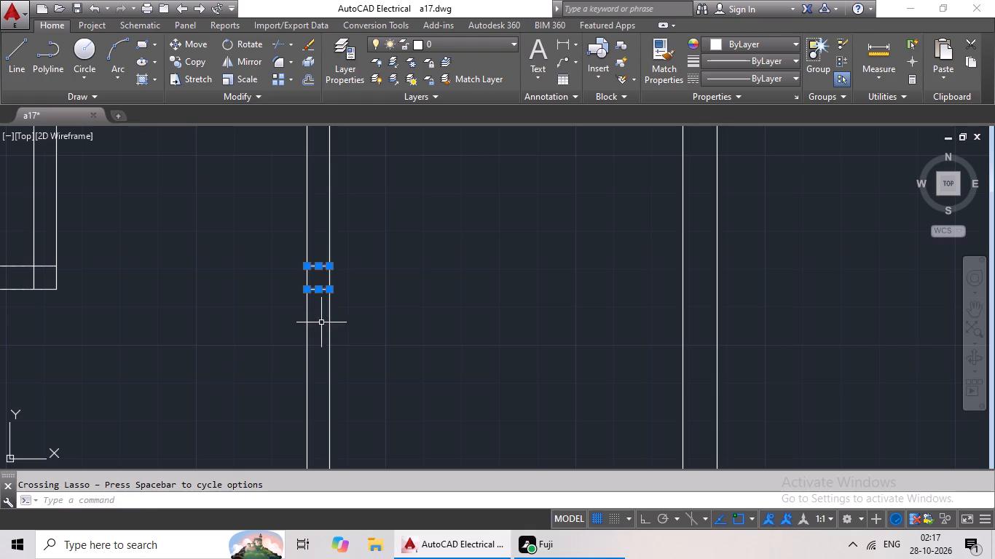
key(Delete)
Draw a short 9" horizontal line across the wall beside the right staircase flight, continuing the tread line just above the lowest one.
scroll(458, 306, down, 5)
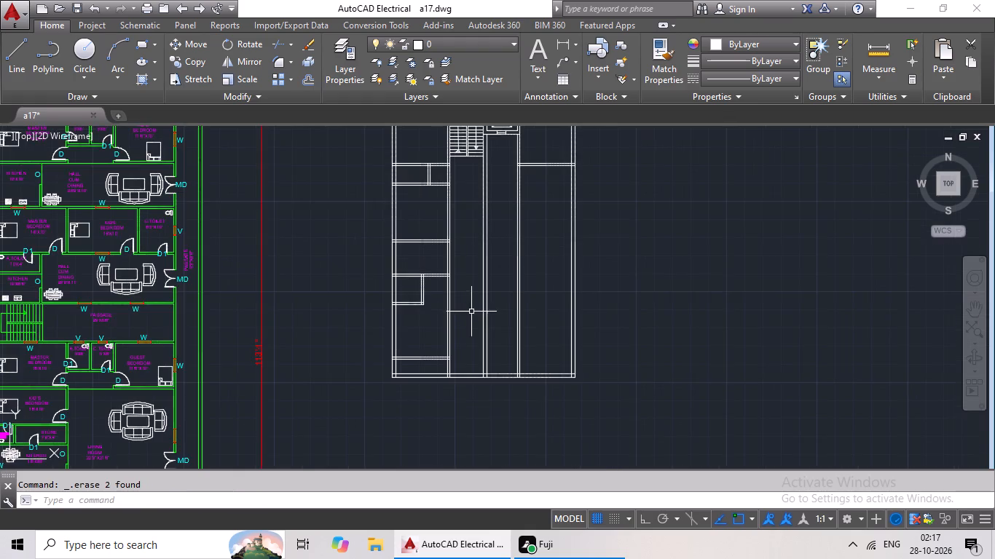
middle_drag(475, 305, 303, 346)
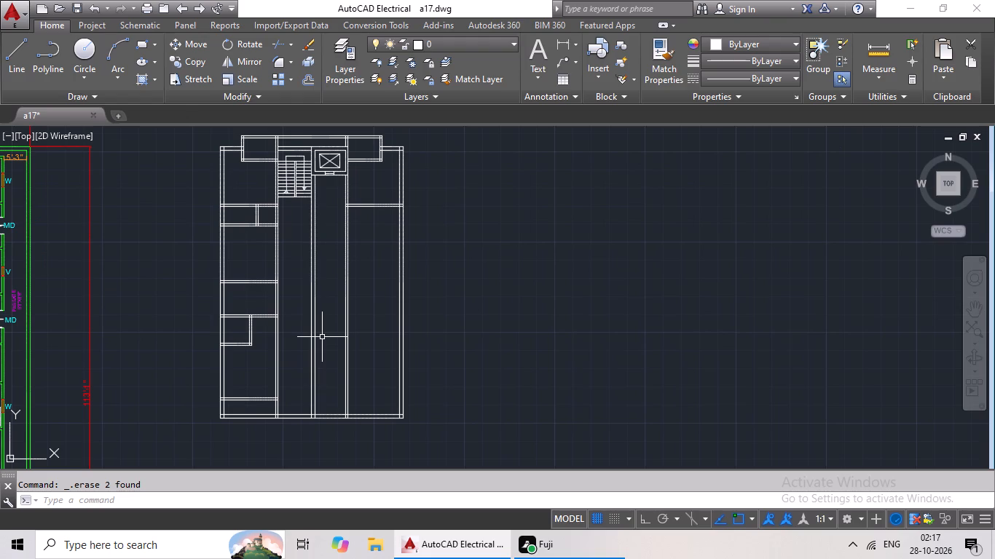
key(Escape)
click(12, 55)
scroll(369, 206, up, 1)
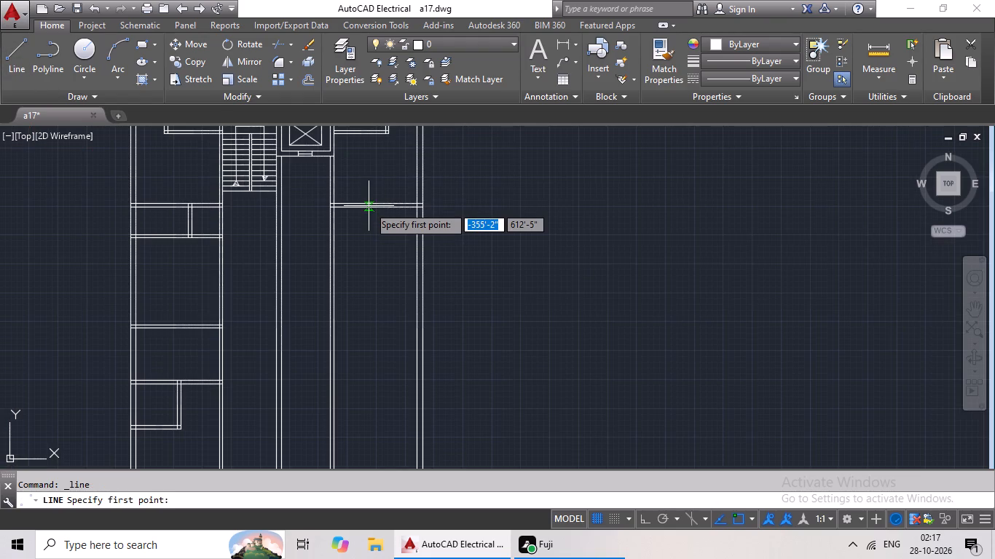
scroll(369, 199, up, 3)
scroll(361, 198, down, 3)
middle_drag(358, 191, 362, 234)
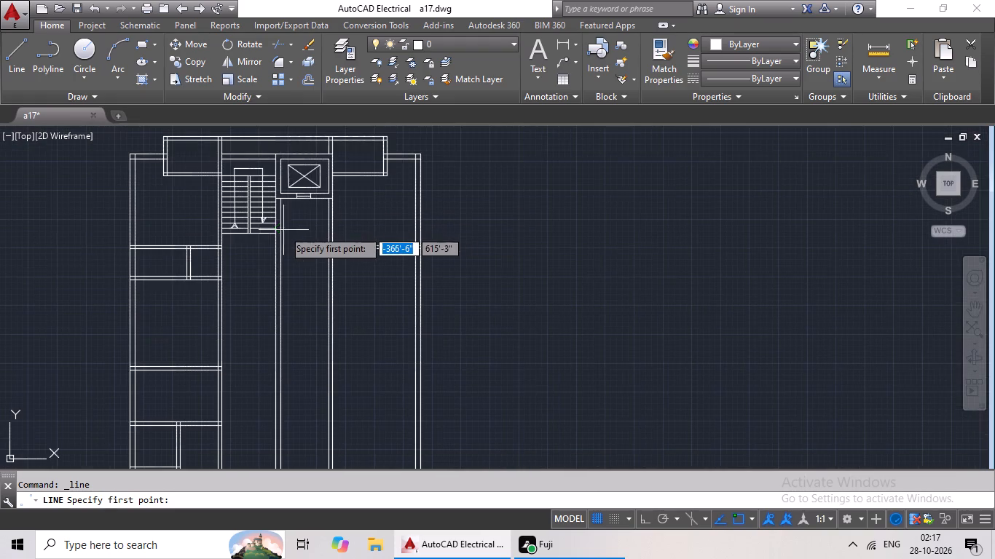
scroll(282, 230, up, 4)
click(239, 210)
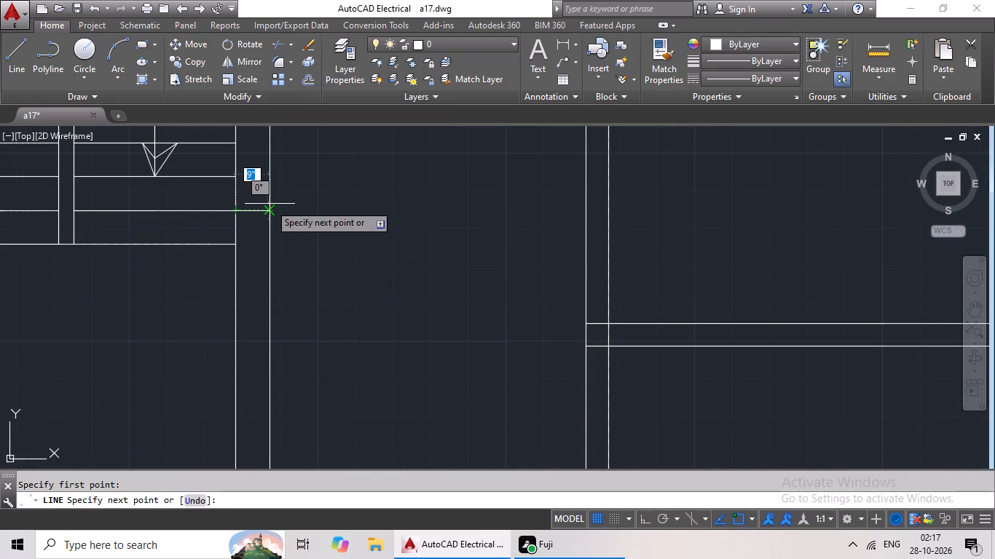
drag(270, 204, 292, 203)
key(Escape)
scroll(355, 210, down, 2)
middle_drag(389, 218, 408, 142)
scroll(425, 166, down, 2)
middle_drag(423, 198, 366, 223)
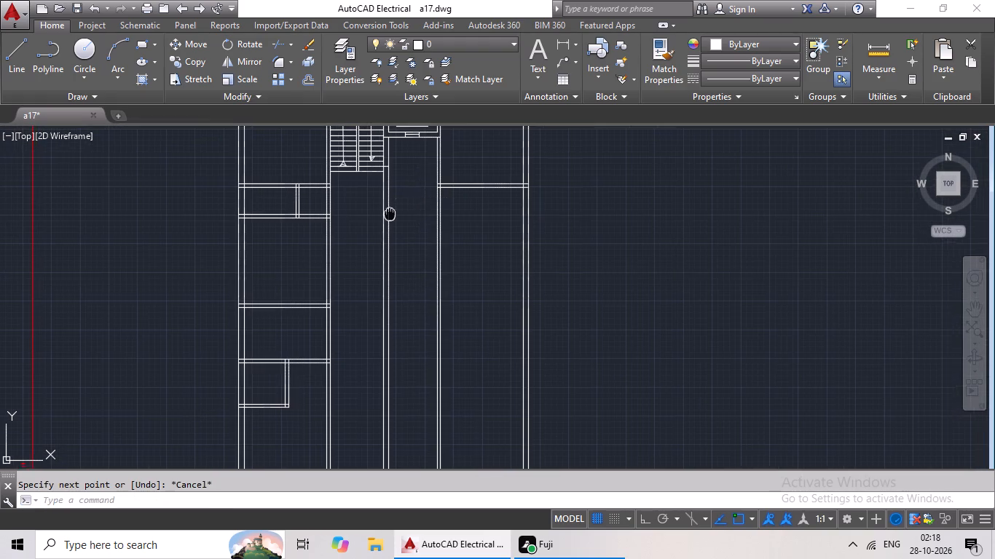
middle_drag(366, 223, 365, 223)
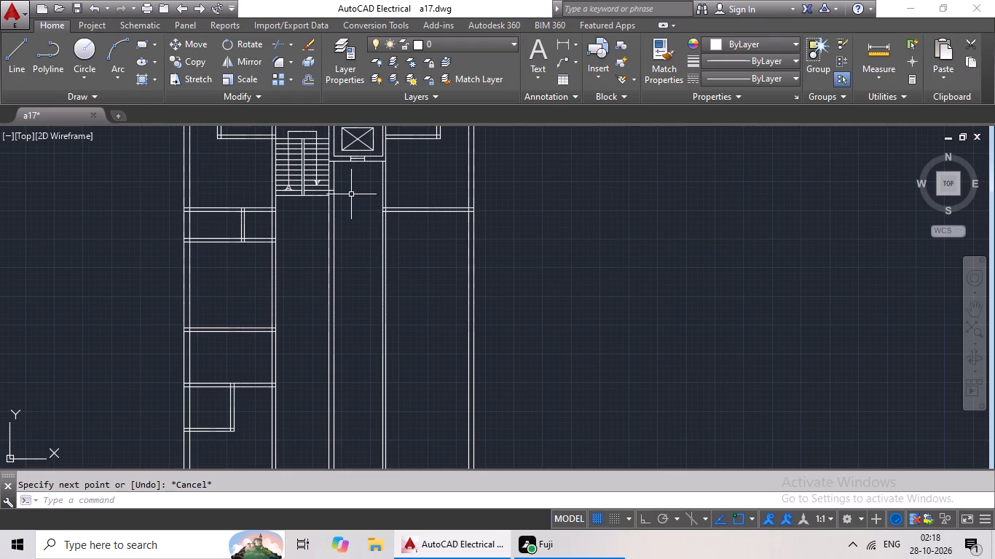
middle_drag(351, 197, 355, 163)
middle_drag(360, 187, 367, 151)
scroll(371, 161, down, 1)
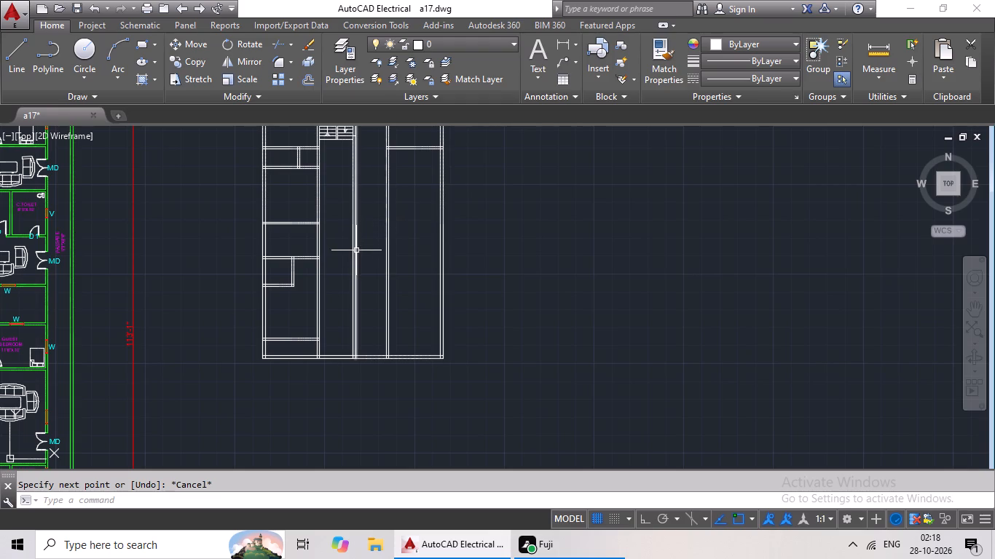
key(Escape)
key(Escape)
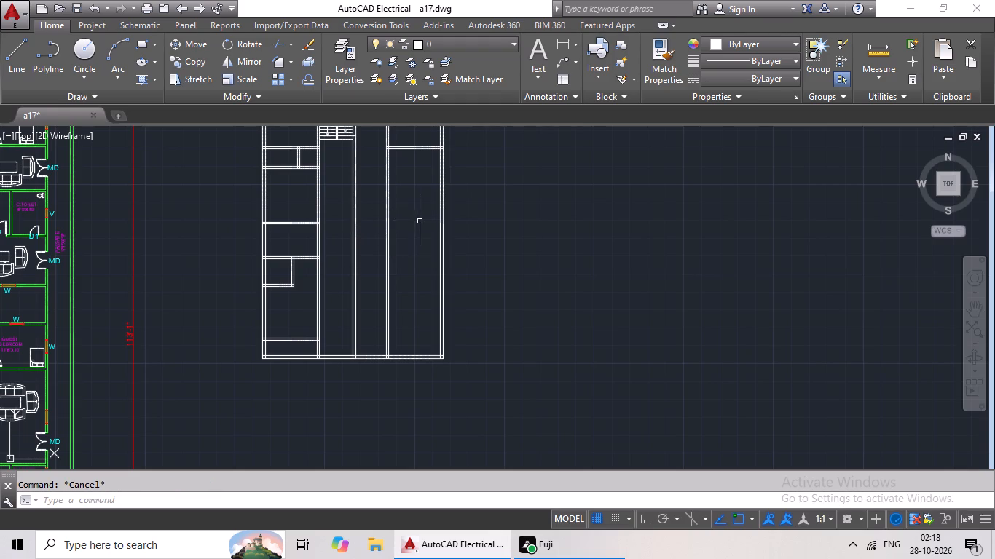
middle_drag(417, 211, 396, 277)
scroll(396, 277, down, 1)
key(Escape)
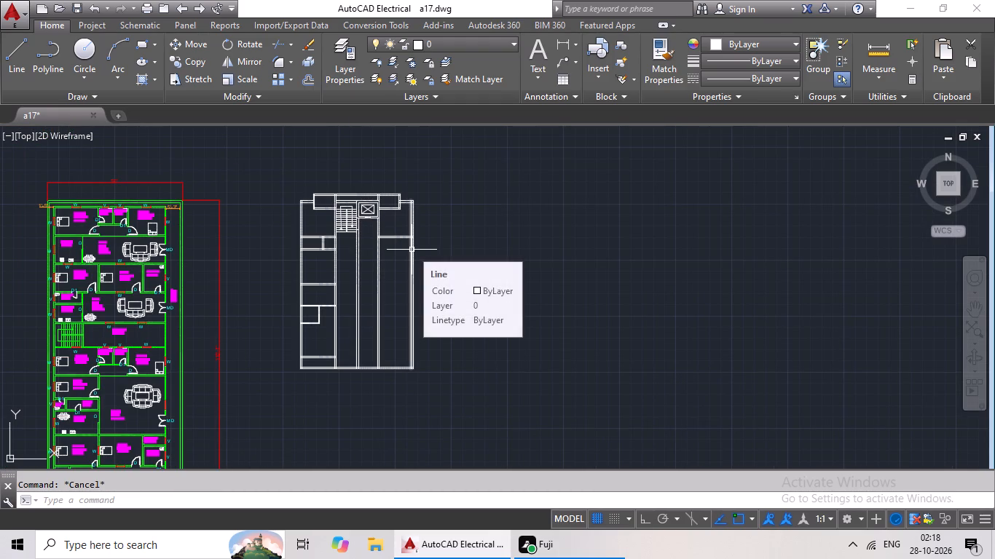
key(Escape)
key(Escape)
Offset the inner line of the right outer wall 7'6" inward.
key(o)
key(Return)
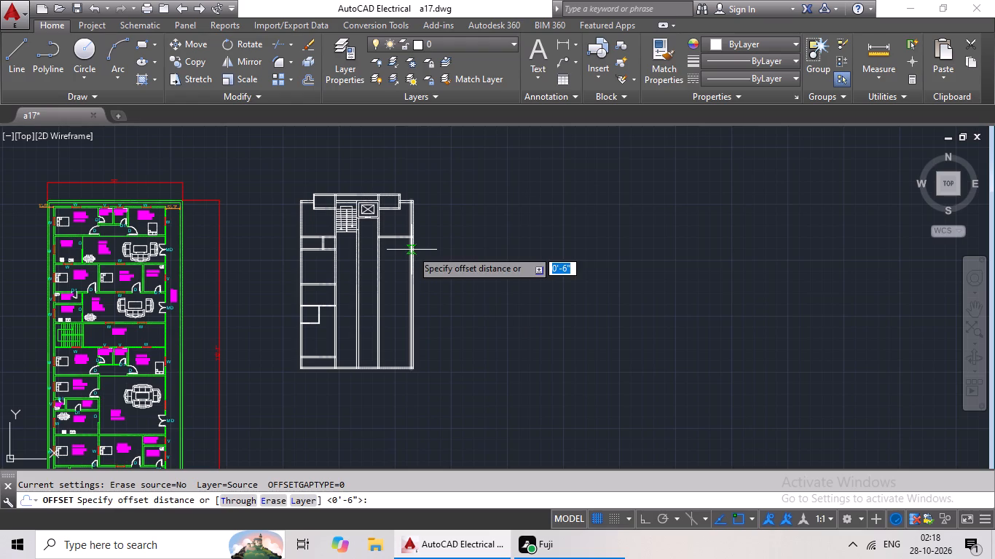
text(7'6)
key(shift+quotedbl)
key(Return)
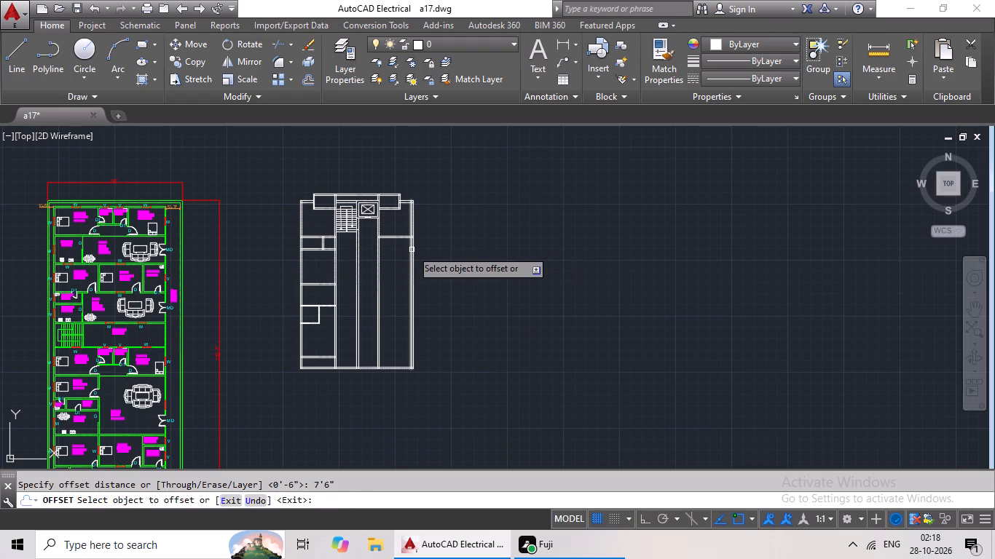
scroll(407, 250, up, 3)
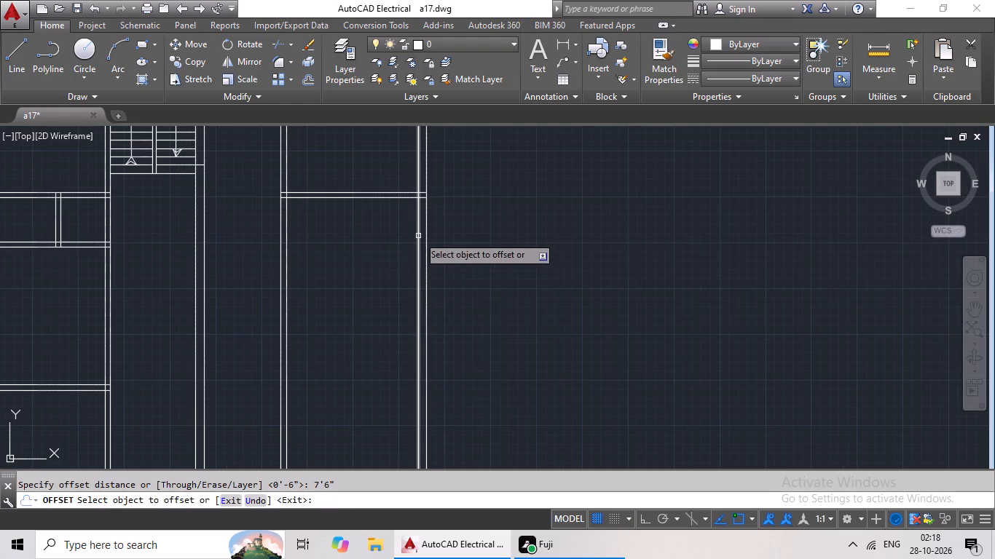
click(420, 234)
click(389, 240)
key(Escape)
key(Escape)
Offset the new vertical line 6" to the left to form a vertical partition in the right-side rooms.
key(o)
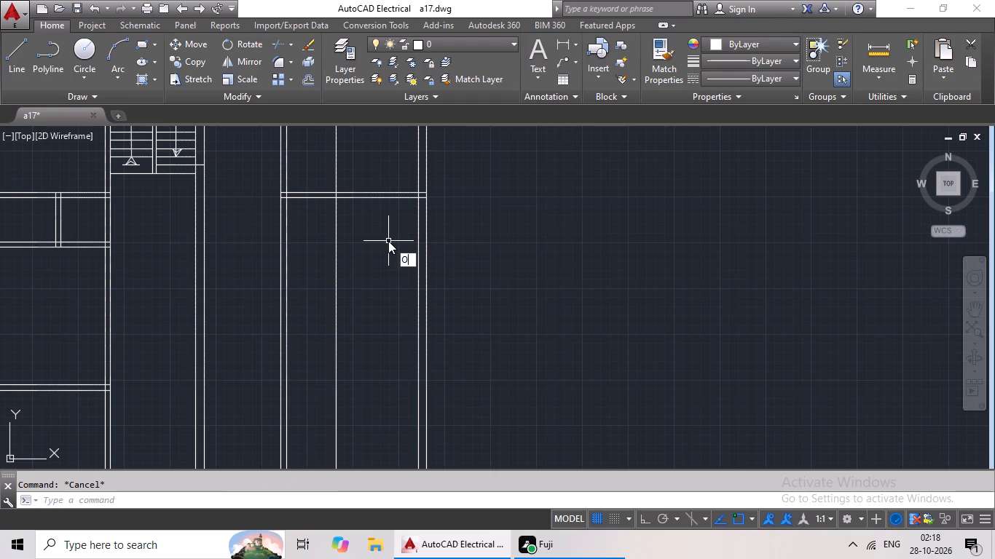
key(Return)
text(6")
key(Return)
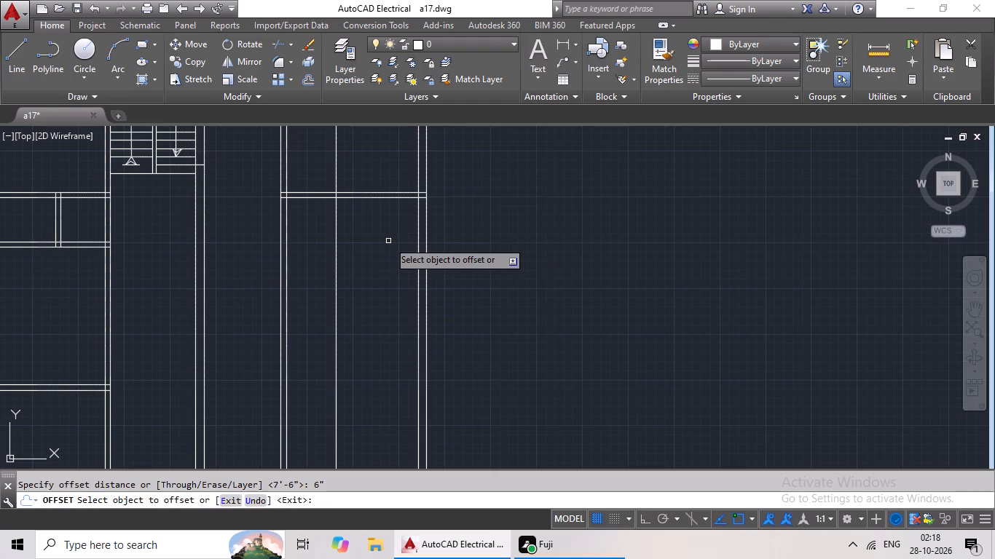
drag(337, 274, 329, 277)
click(304, 279)
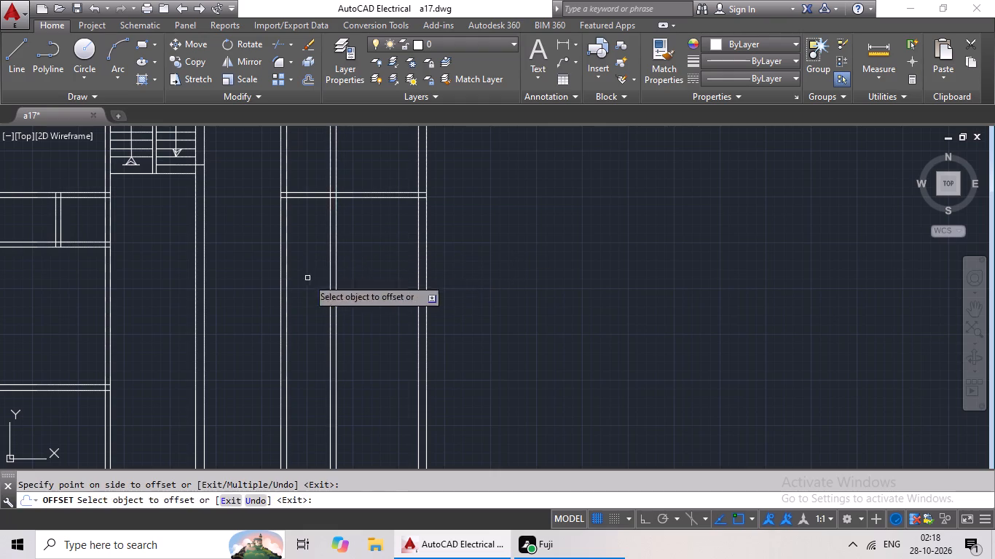
key(Escape)
scroll(363, 268, down, 1)
key(Escape)
key(Escape)
key(Escape)
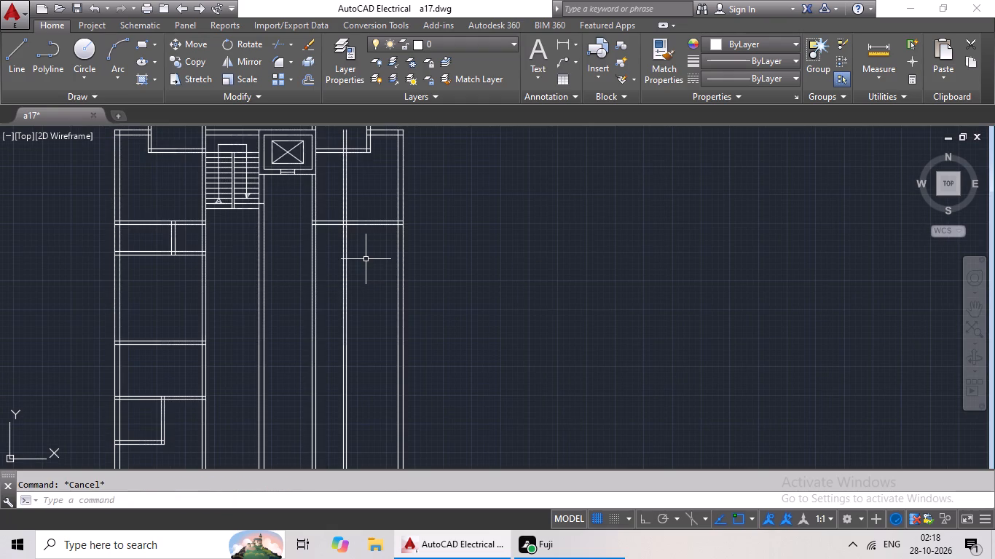
Trim the new vertical partition's two lines above the right-side rooms' horizontal partition.
key(t)
text(R)
key(space)
key(space)
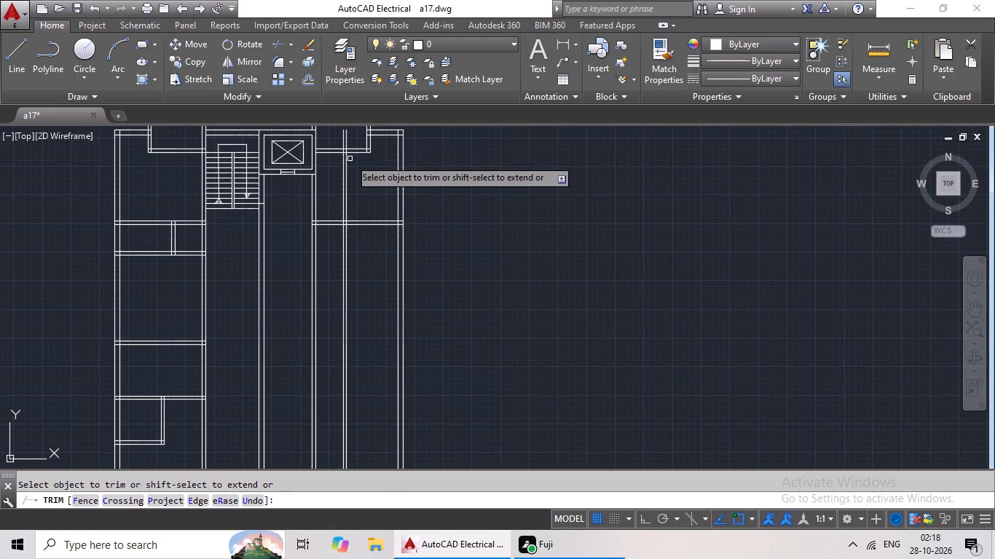
scroll(353, 193, up, 3)
drag(372, 175, 295, 257)
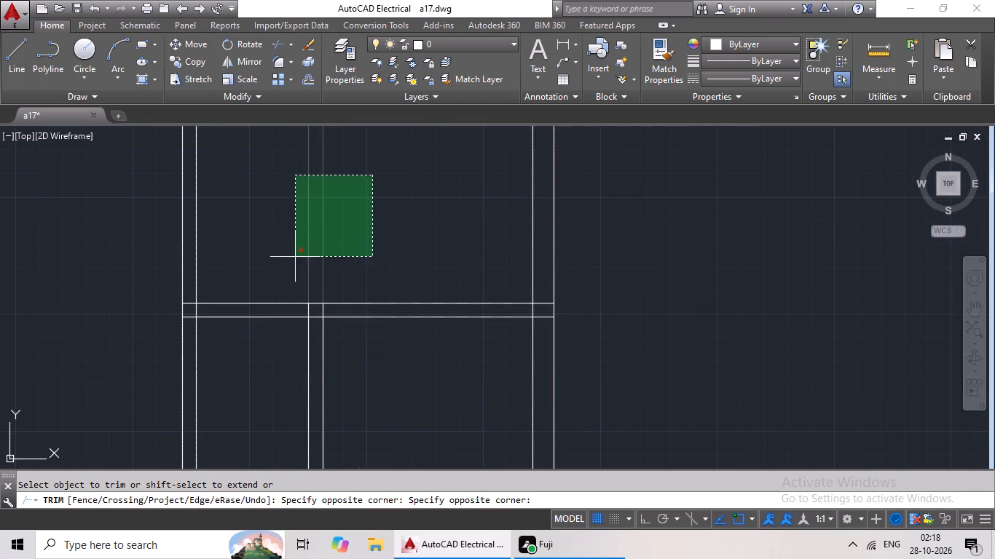
drag(295, 257, 294, 258)
scroll(309, 249, down, 3)
scroll(329, 287, up, 3)
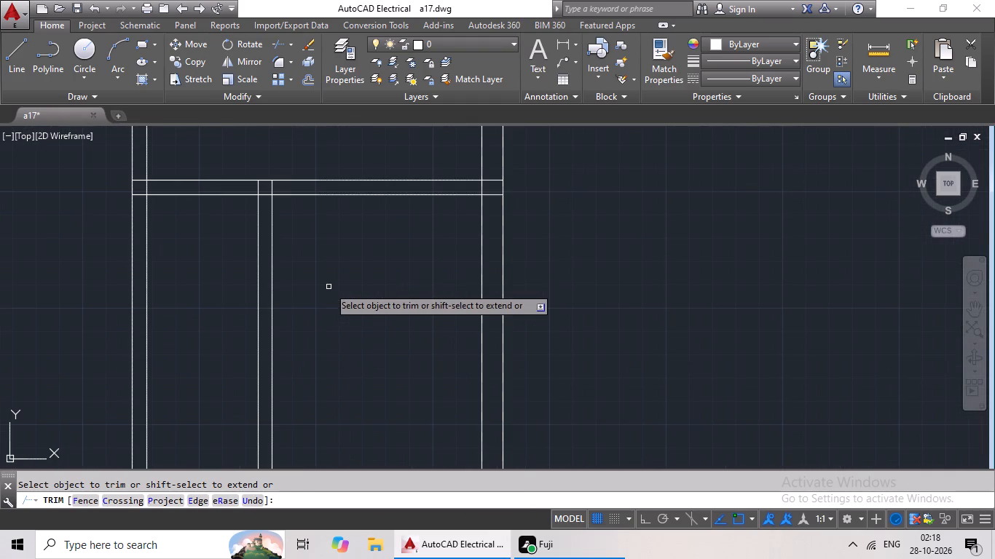
key(Escape)
key(Escape)
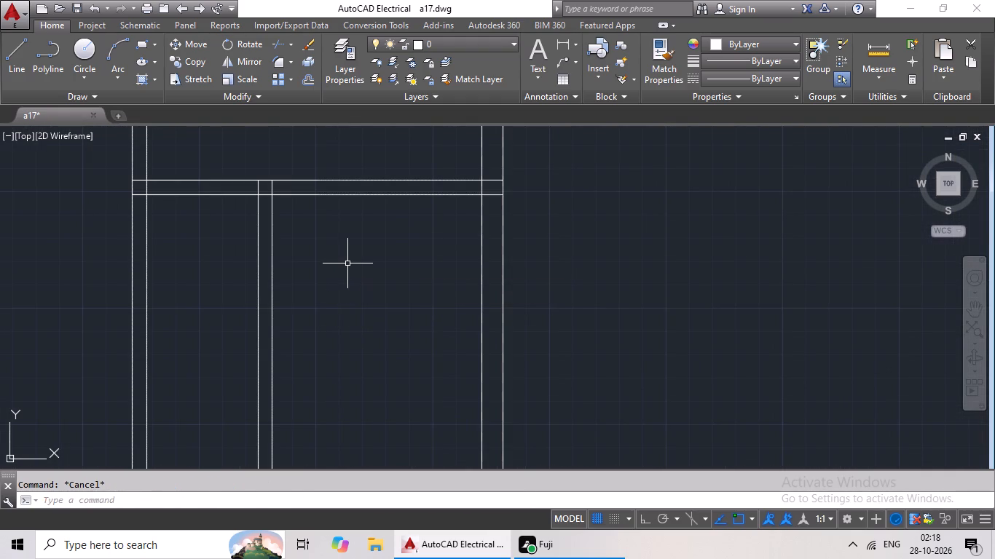
Offset the lower line of the right-side rooms' horizontal partition 4' downward.
key(o)
key(Return)
text(4')
key(Return)
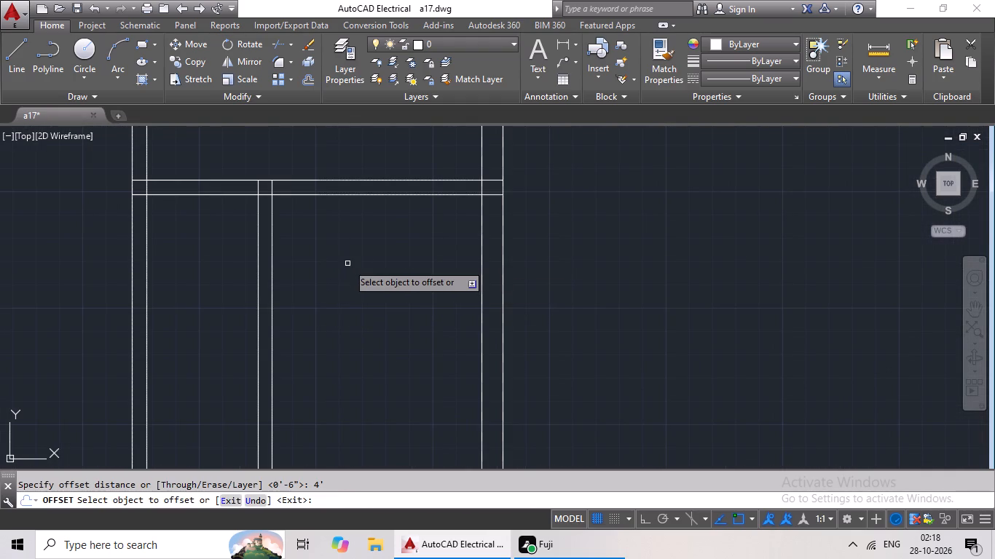
drag(421, 194, 420, 209)
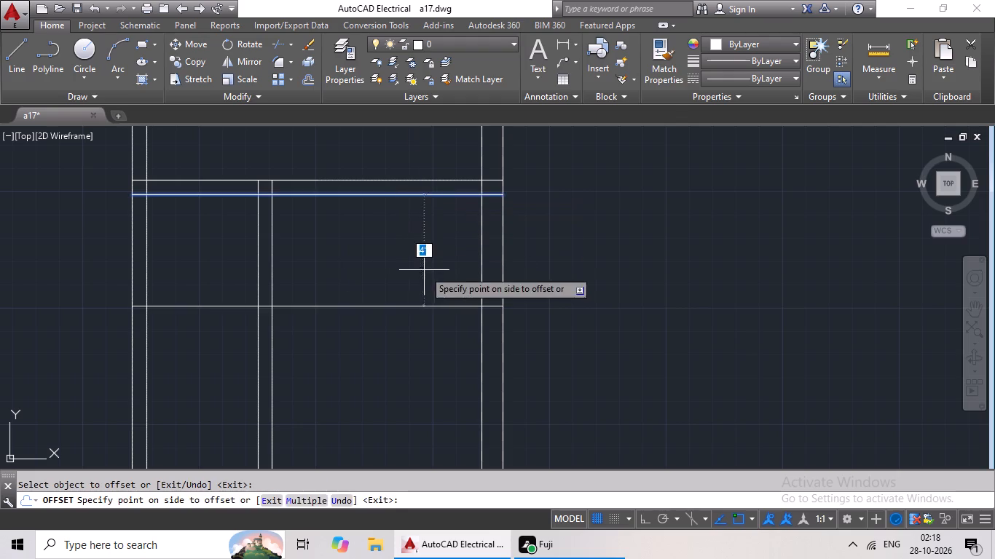
click(424, 270)
key(Escape)
key(Escape)
key(Escape)
Offset the new horizontal line 6" downward to form the right side's second horizontal partition.
key(o)
key(Return)
text(6")
key(Return)
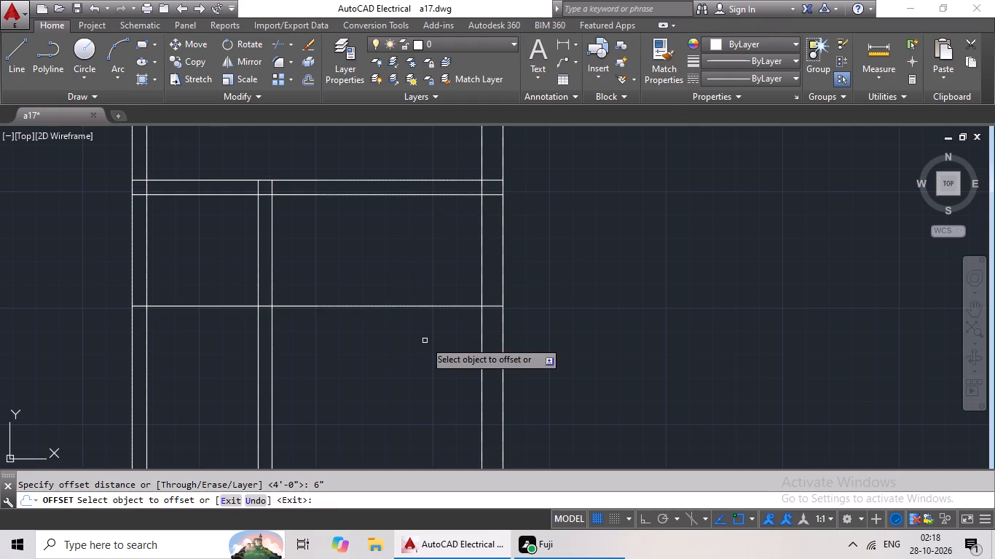
drag(431, 306, 433, 312)
click(441, 357)
key(Escape)
key(Escape)
key(Escape)
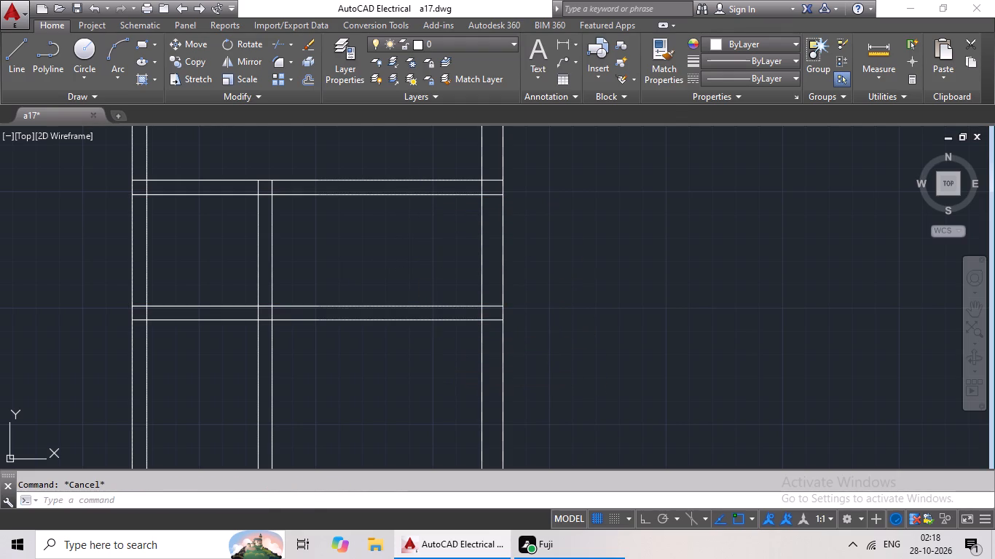
Trim the vertical partition's two lines below the right side's second horizontal partition.
key(t)
key(Escape)
key(Escape)
middle_drag(456, 358, 470, 283)
key(Escape)
key(Escape)
key(Escape)
key(t)
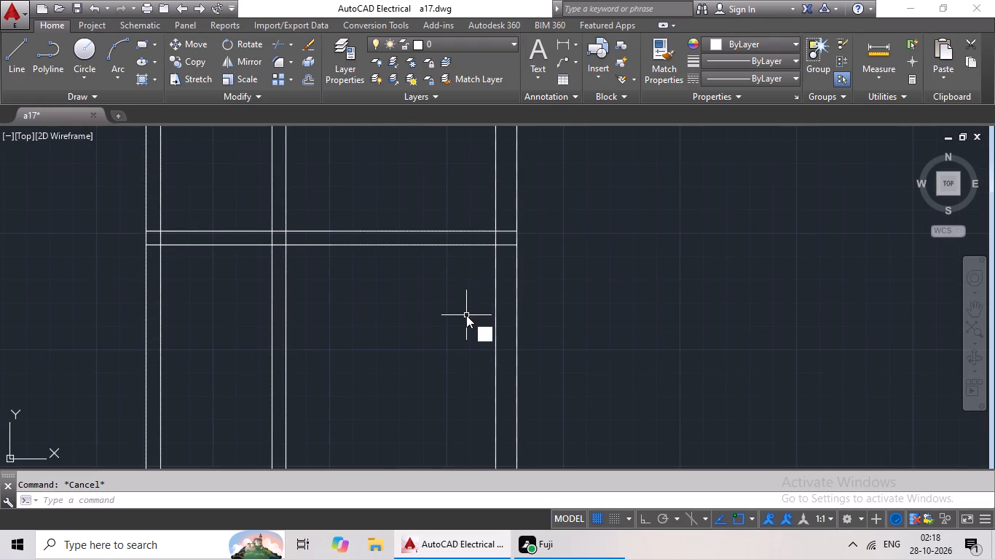
key(r)
key(space)
key(space)
drag(420, 293, 247, 391)
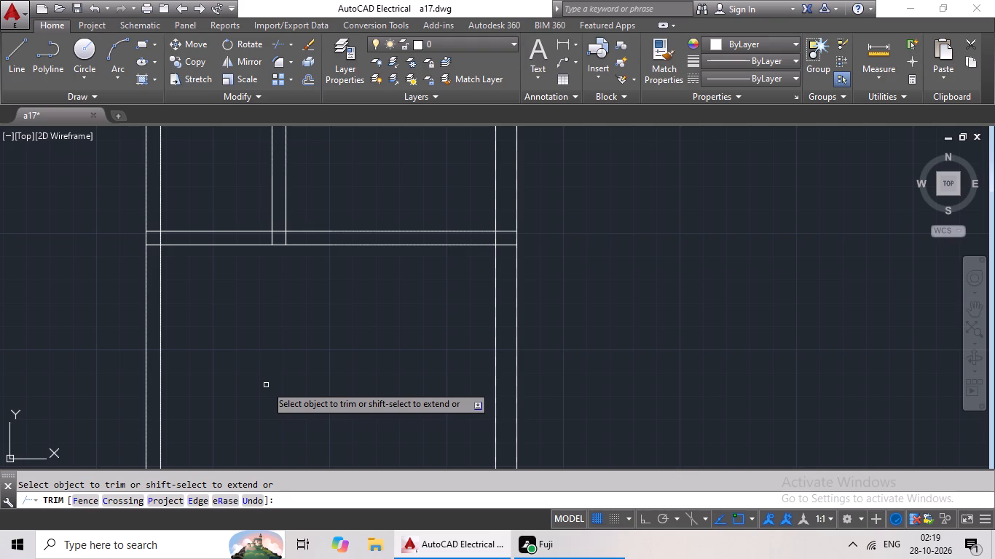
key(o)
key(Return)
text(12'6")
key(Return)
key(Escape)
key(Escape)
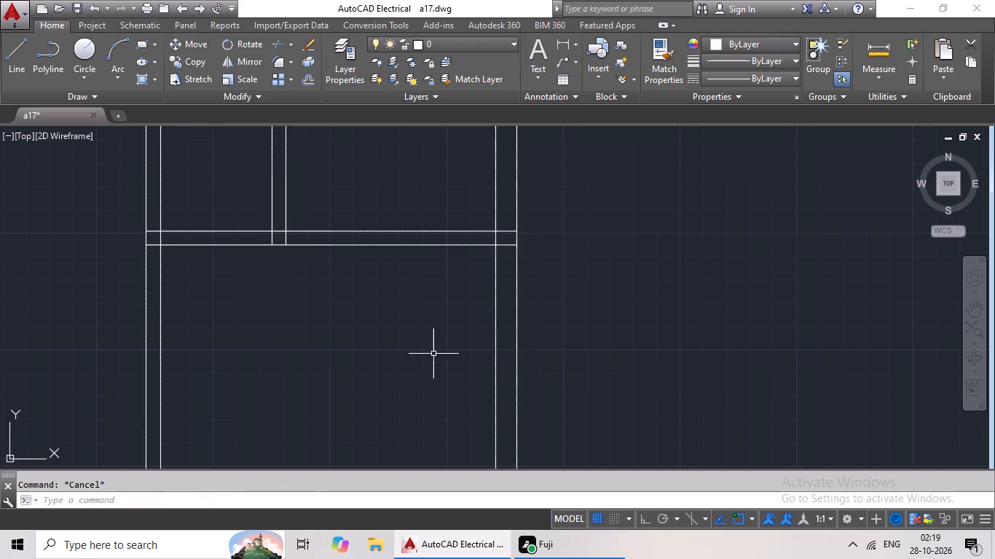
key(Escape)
Offset the lower line of the right side's second horizontal partition 12'6" downward.
key(o)
key(Return)
text(12'6)
key(shift+quotedbl)
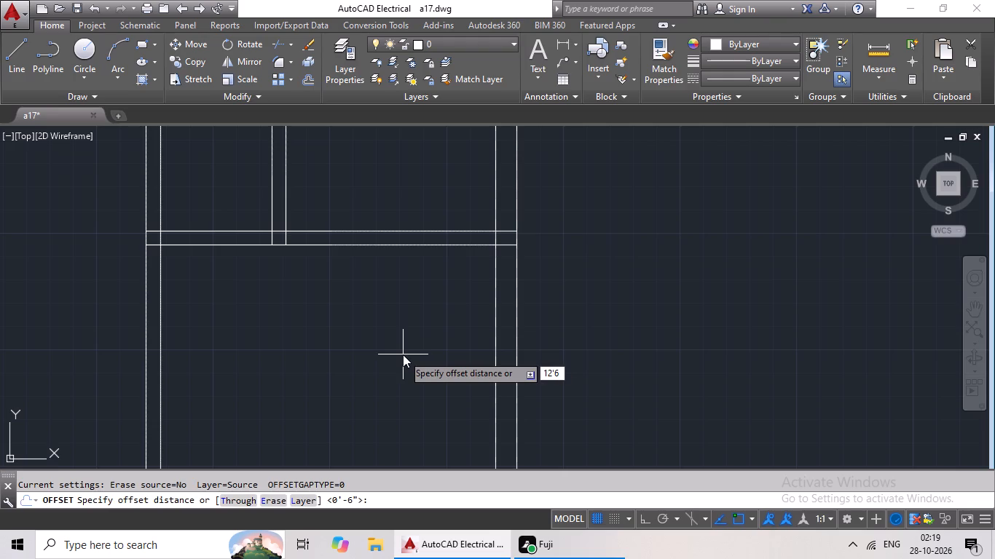
key(Return)
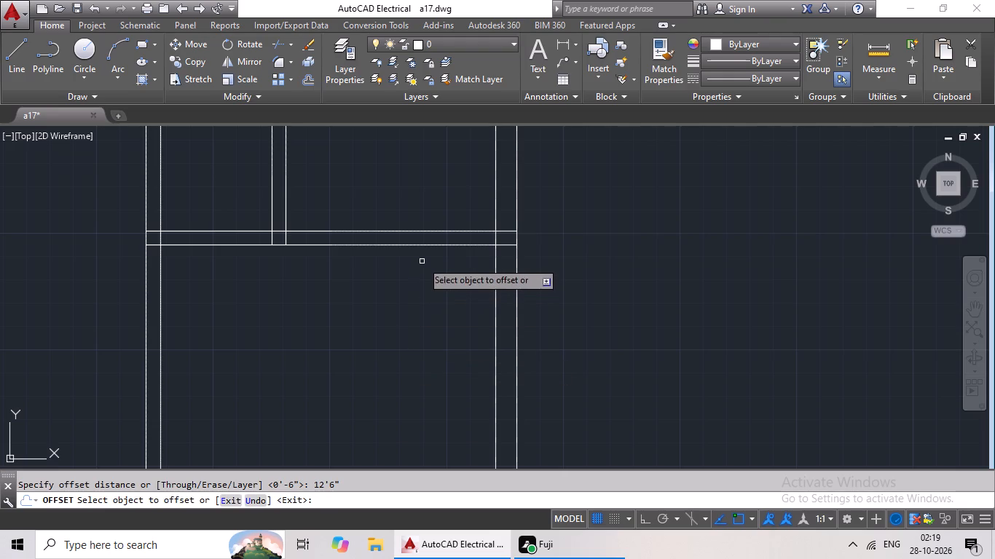
click(433, 245)
click(427, 312)
scroll(420, 290, down, 3)
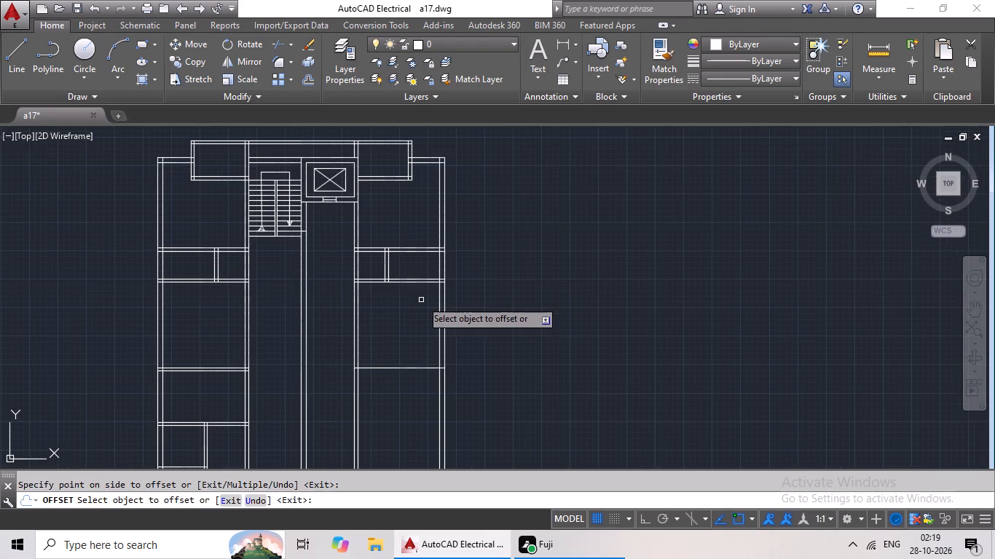
key(Escape)
key(Escape)
Offset the right side's newest horizontal line 6" downward to form the third horizontal partition.
key(o)
key(Return)
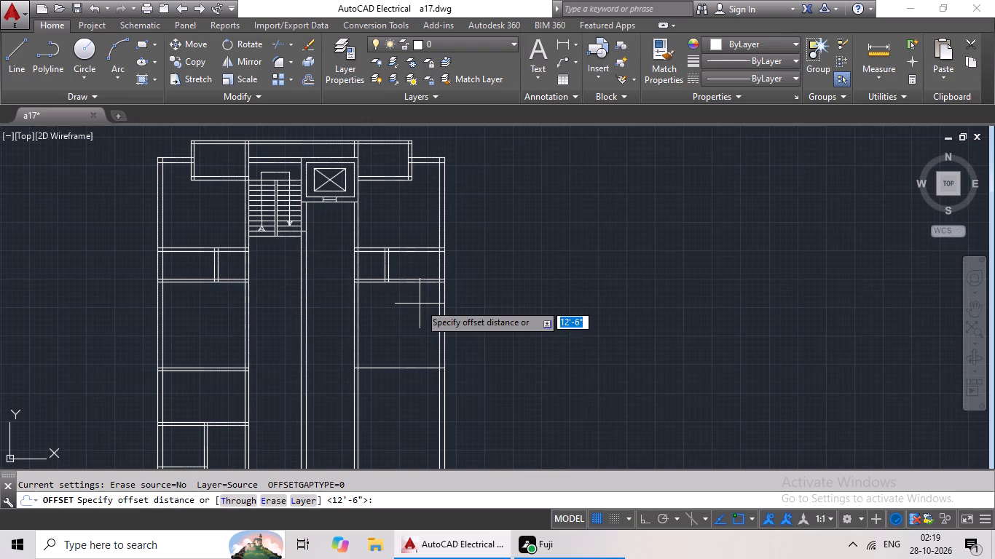
text(6")
key(Return)
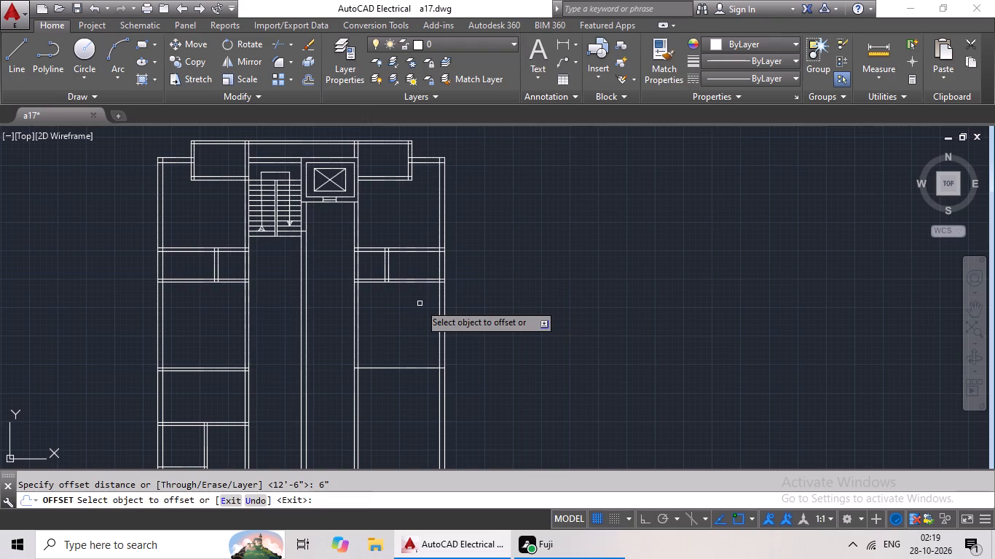
drag(419, 368, 417, 375)
click(417, 407)
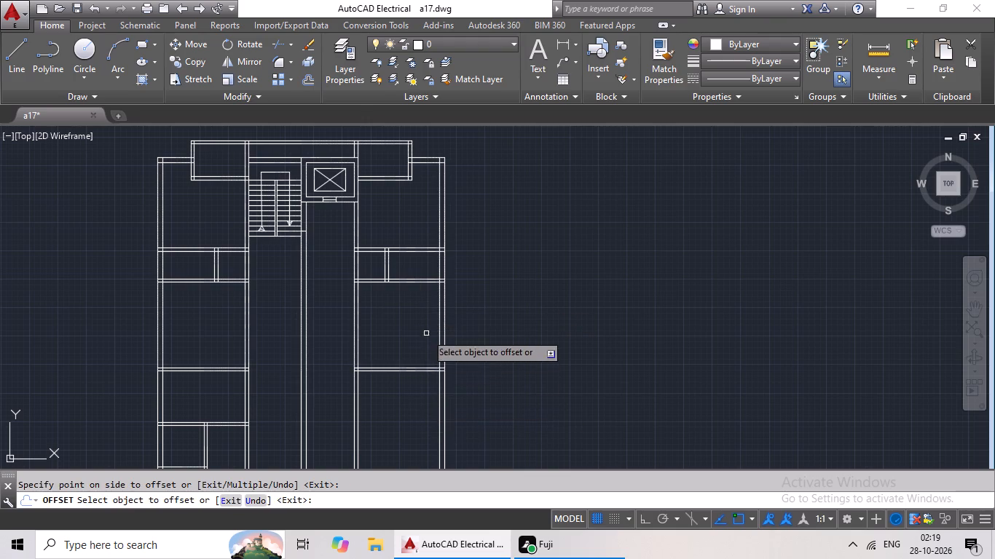
middle_drag(426, 333, 426, 312)
key(Escape)
key(Escape)
key(Escape)
key(Escape)
key(Escape)
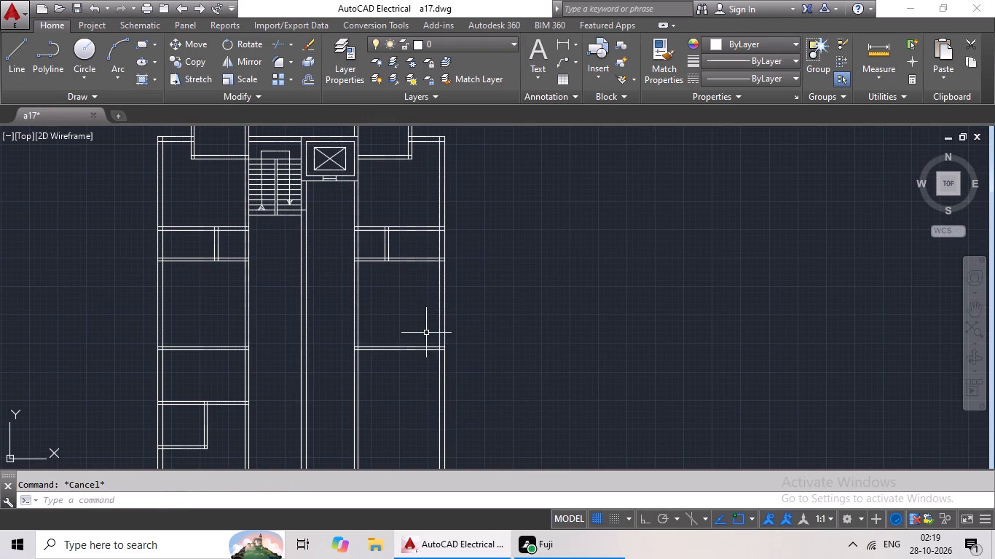
Offset the lower line of the right side's third horizontal partition 7'6" downward.
key(o)
key(Return)
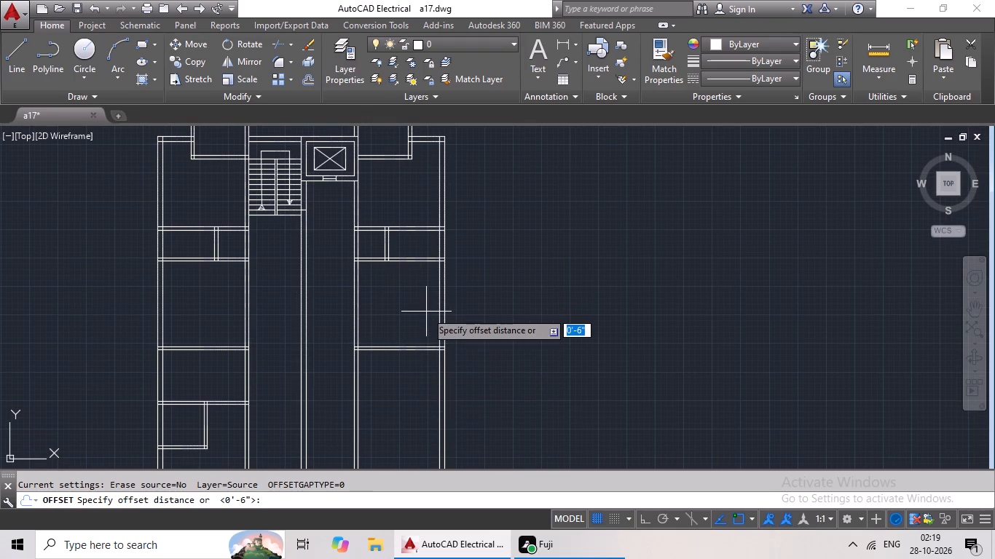
text(7')
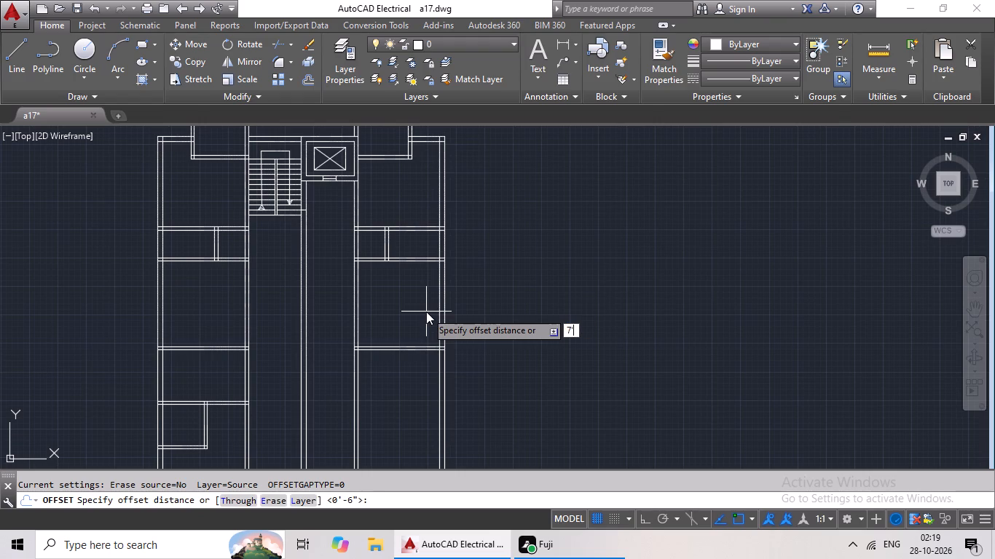
text(6")
key(Return)
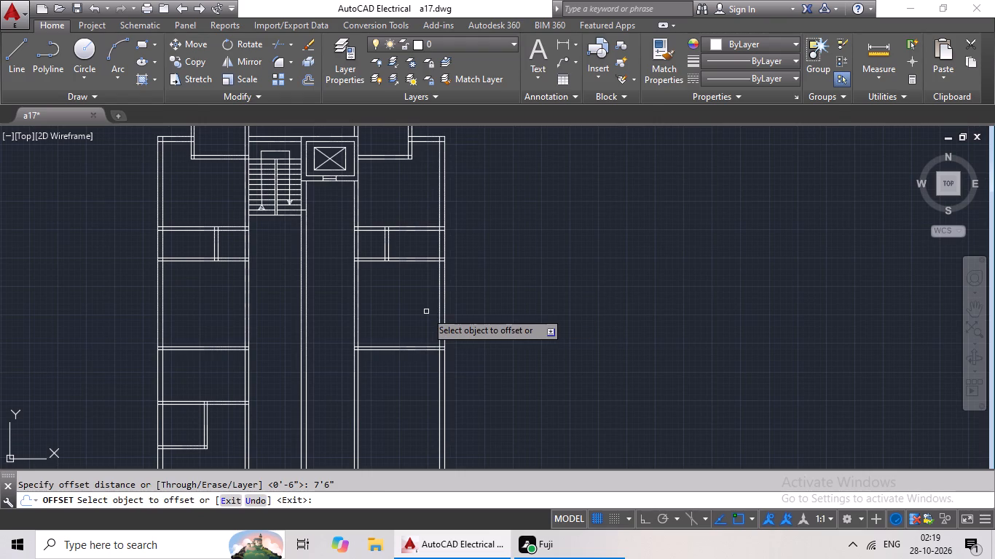
click(421, 350)
click(417, 373)
key(Escape)
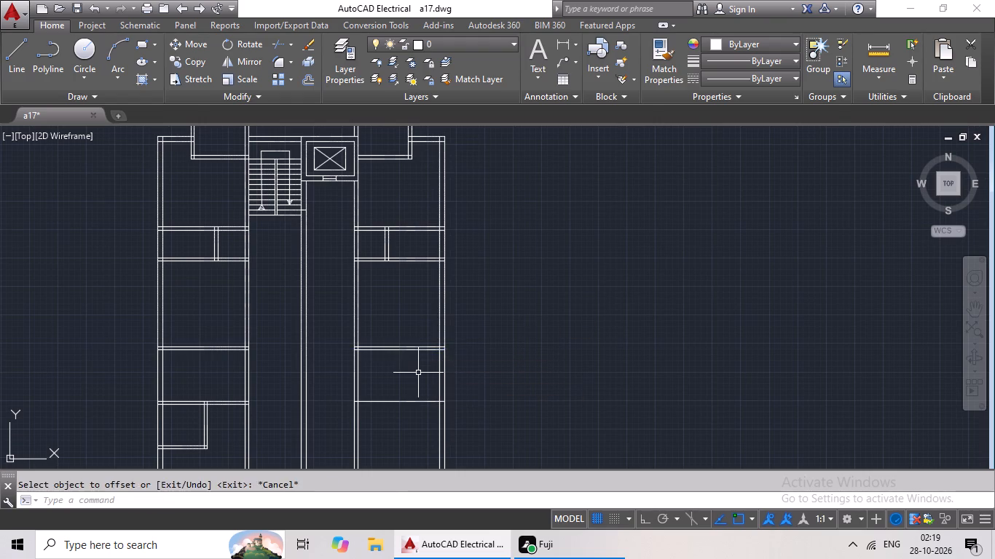
key(Escape)
Offset the new horizontal line 6" downward to form the right side's fourth horizontal partition.
key(o)
key(Return)
text(6")
key(Return)
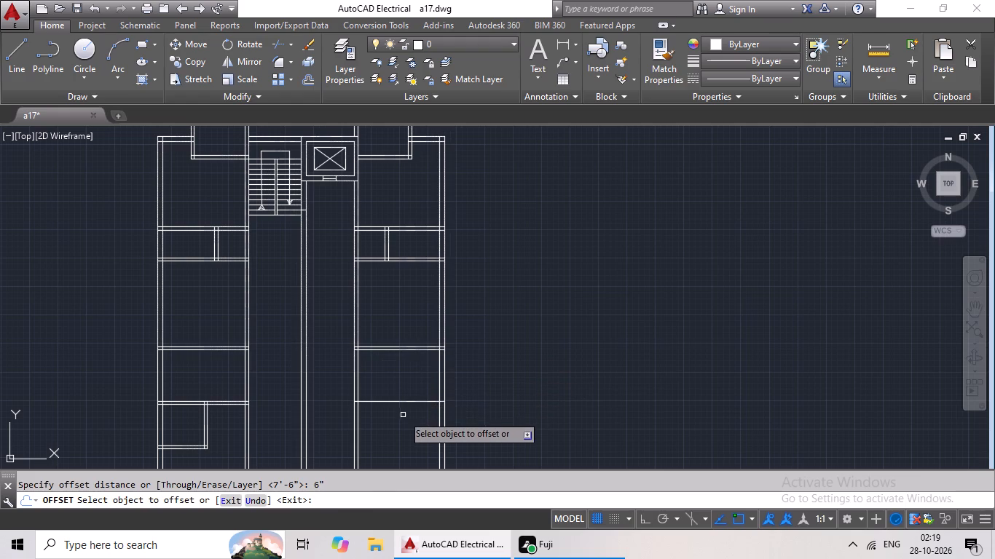
drag(413, 403, 413, 419)
click(411, 445)
middle_drag(416, 391, 427, 332)
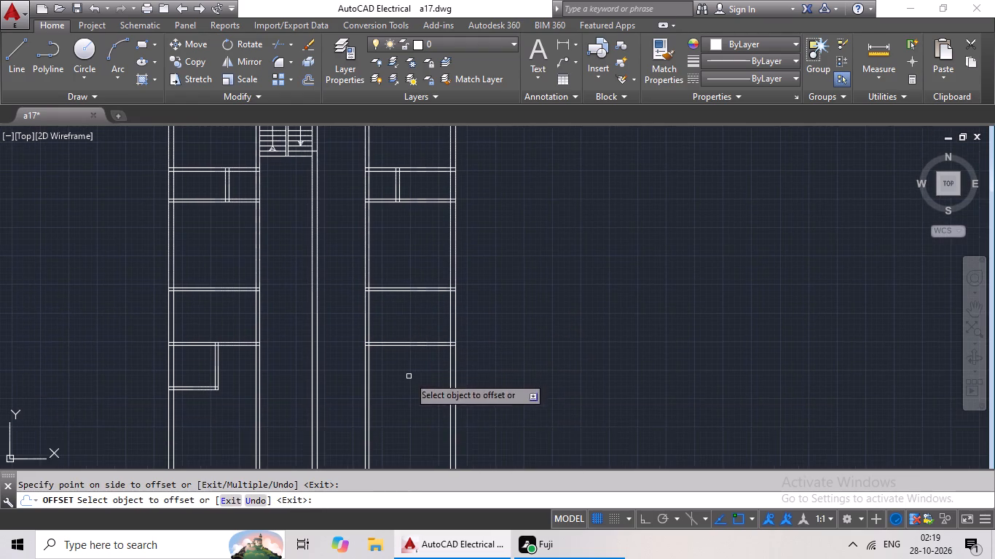
middle_drag(409, 377, 417, 325)
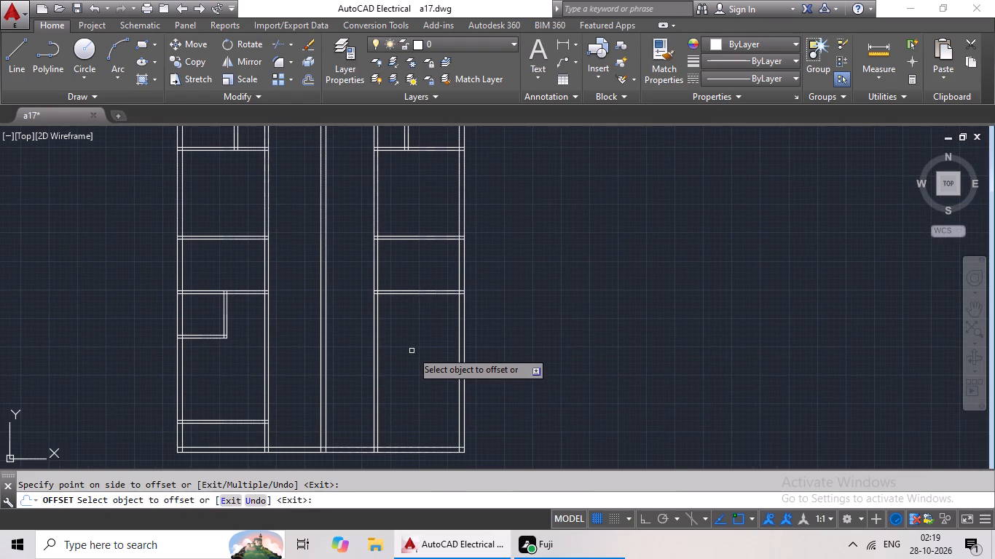
key(Escape)
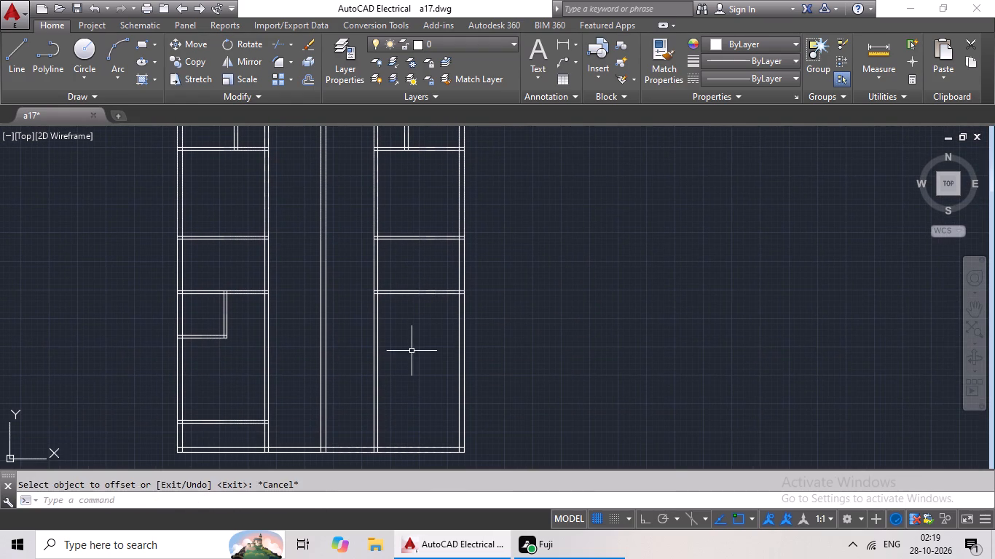
key(Escape)
key(Escape)
key(Escape)
key(Escape)
Offset the lower line of the right side's fourth horizontal partition 6' downward.
key(o)
key(Return)
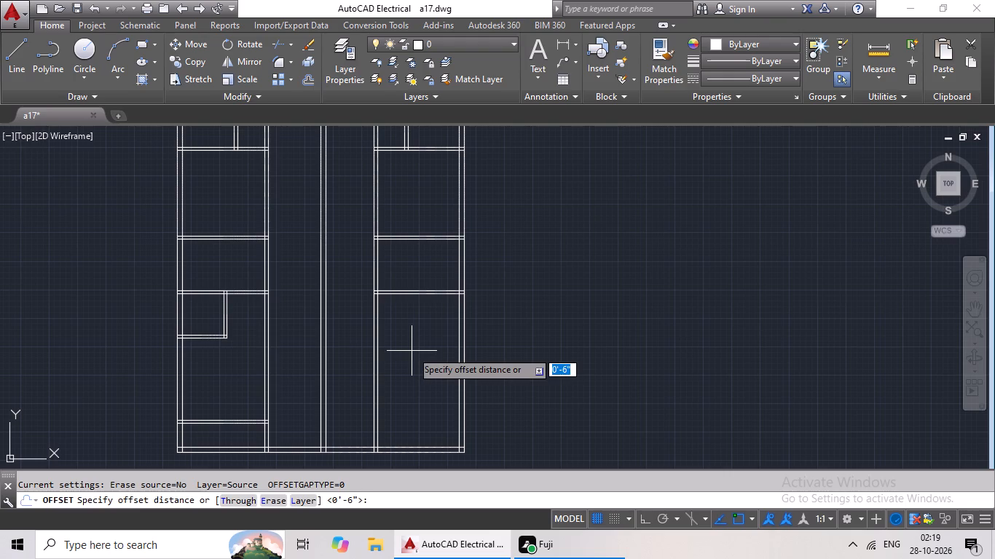
text(6')
key(Return)
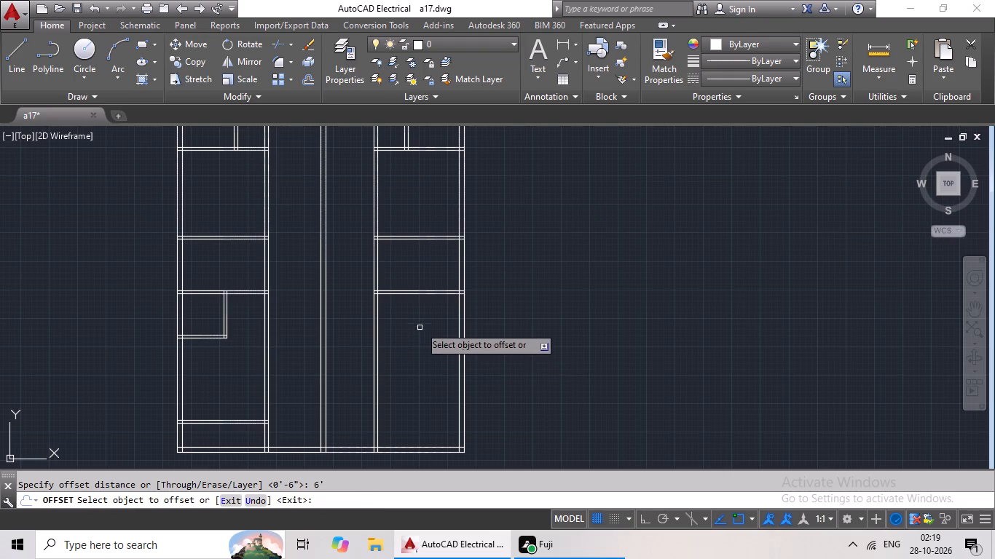
drag(445, 293, 445, 304)
click(445, 326)
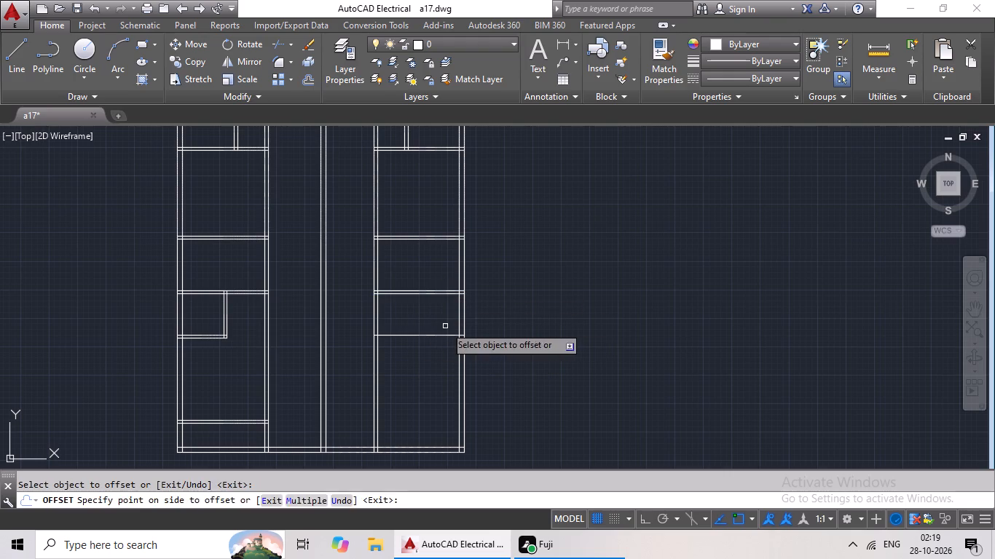
key(Escape)
key(Escape)
Offset the new horizontal line 6" downward to form the right side's fifth horizontal partition.
key(o)
key(Return)
key(6)
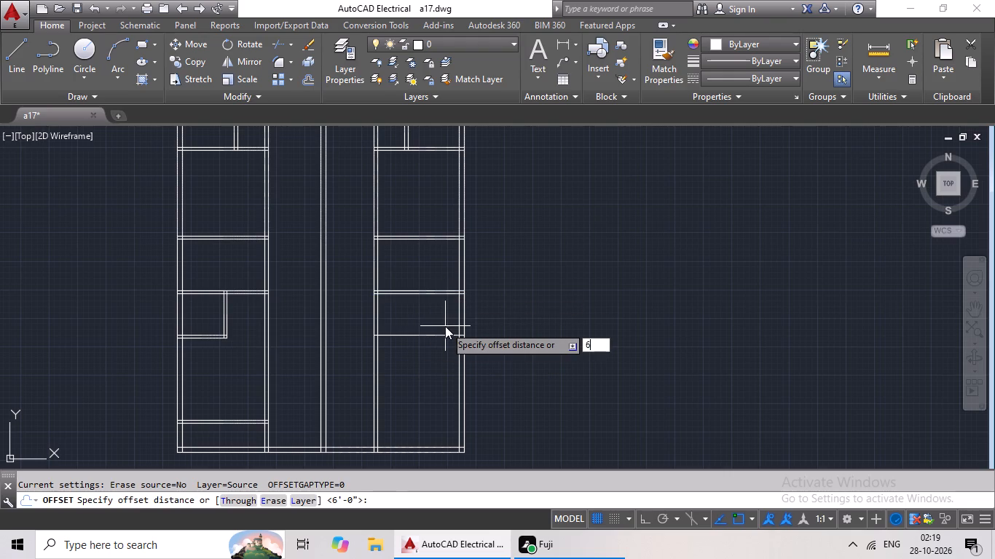
key(shift+quotedbl)
key(Return)
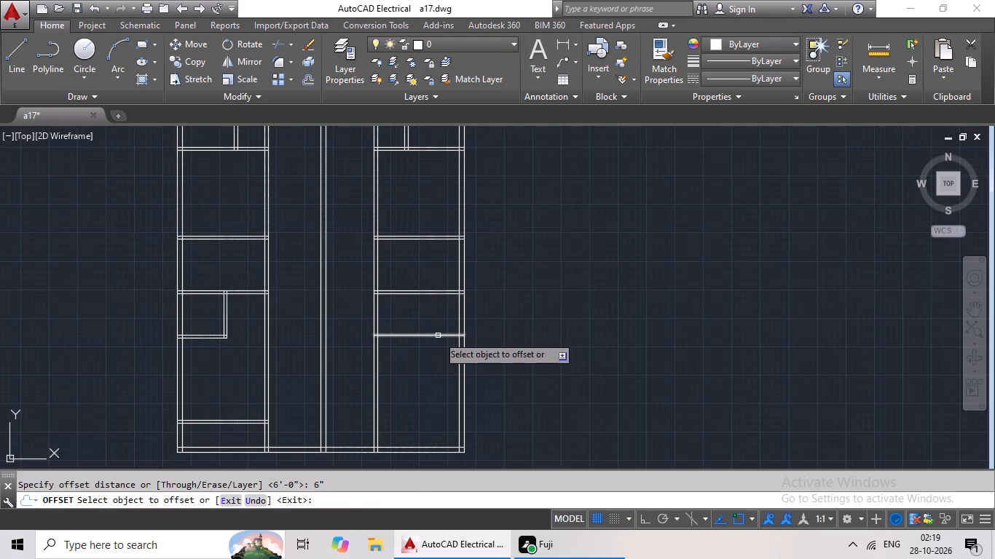
click(438, 336)
click(433, 347)
key(Escape)
key(Escape)
Offset the inner line of the building's right outer wall 6' to the left.
key(o)
key(Return)
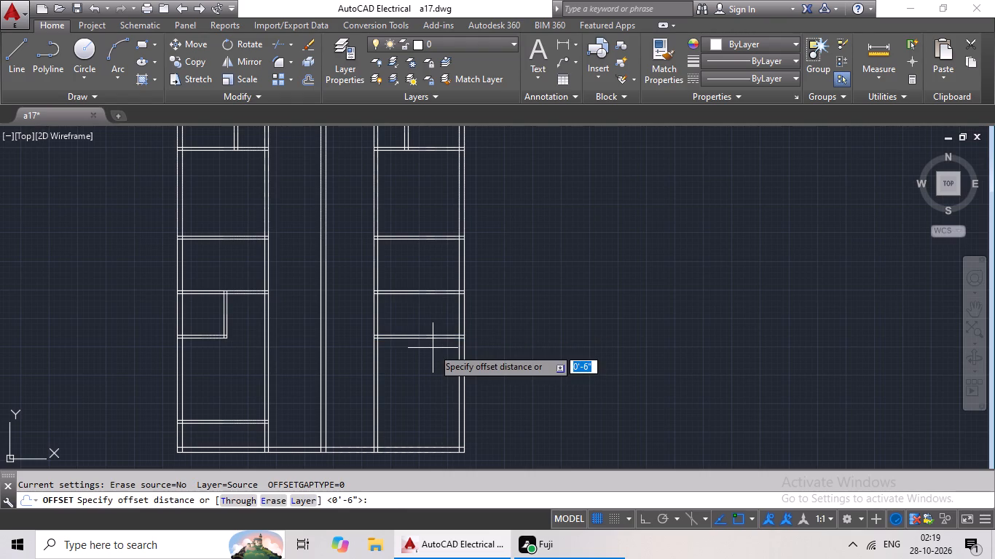
text(6')
key(Return)
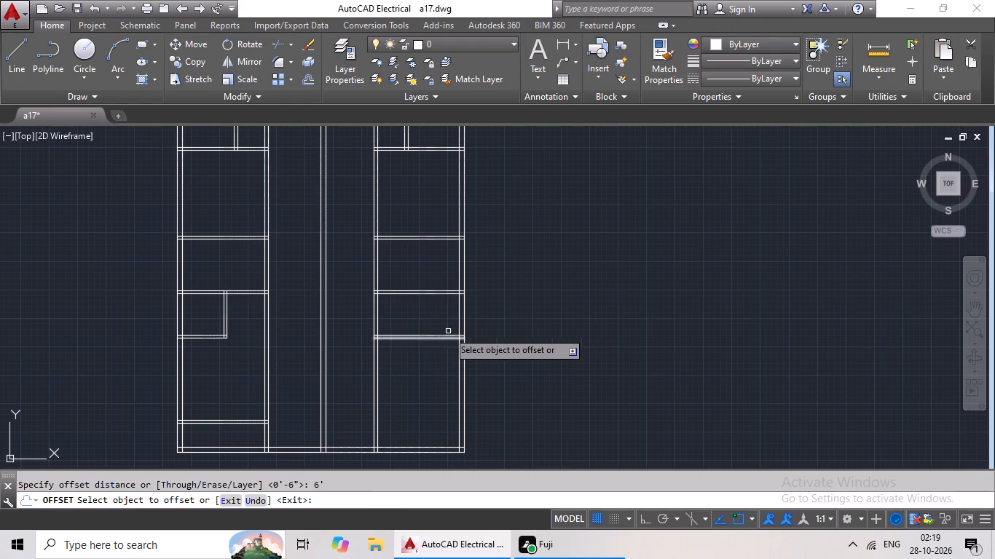
click(458, 312)
click(395, 342)
key(Escape)
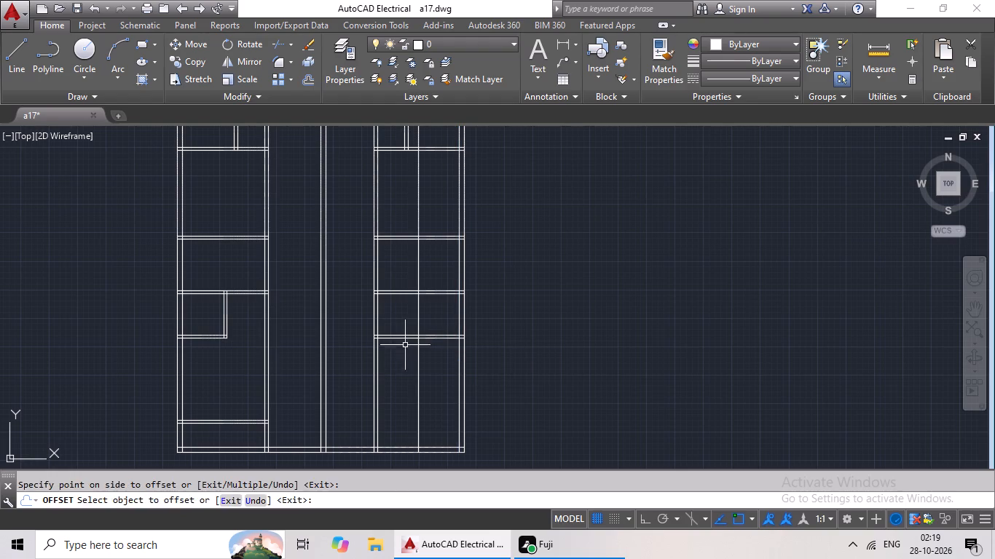
key(Escape)
key(Escape)
Offset the new vertical line 6" to the left to form a vertical partition in the right-side rooms.
key(o)
key(Return)
text(6")
key(Return)
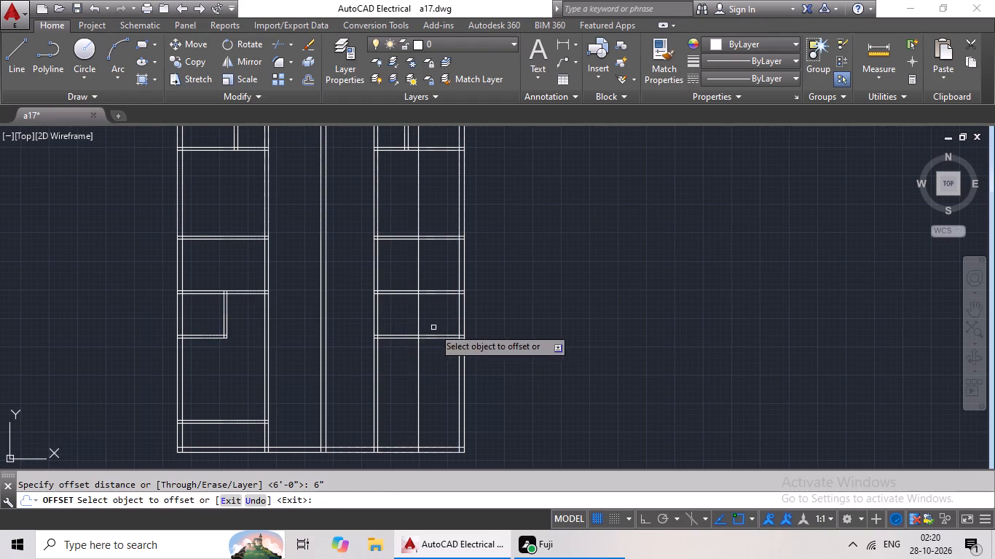
drag(417, 308, 407, 313)
click(405, 314)
key(Escape)
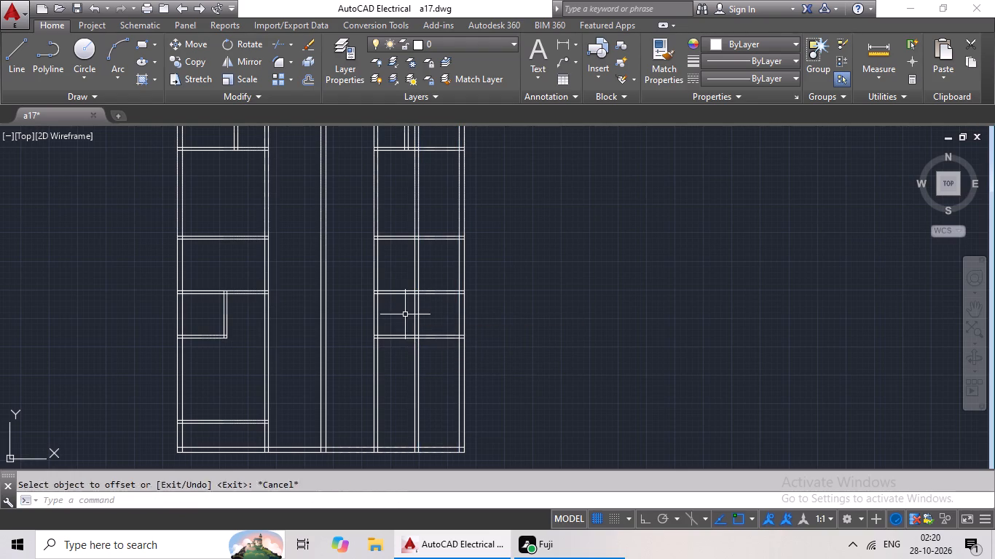
key(Escape)
Trim the new vertical partition's two lines between the third and fourth horizontal partitions and erase their remaining pieces above.
key(t)
key(r)
key(space)
key(space)
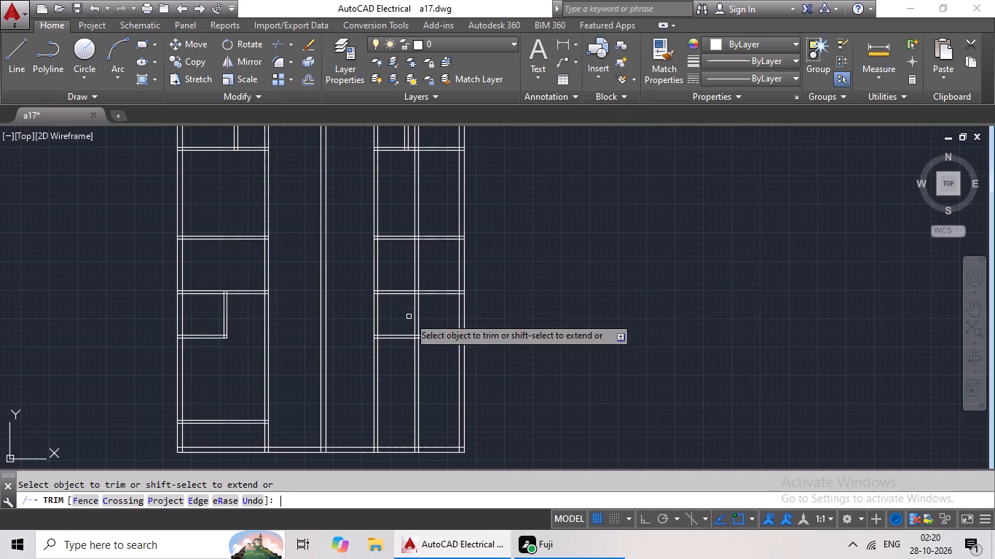
scroll(430, 289, up, 2)
drag(440, 263, 375, 274)
click(375, 274)
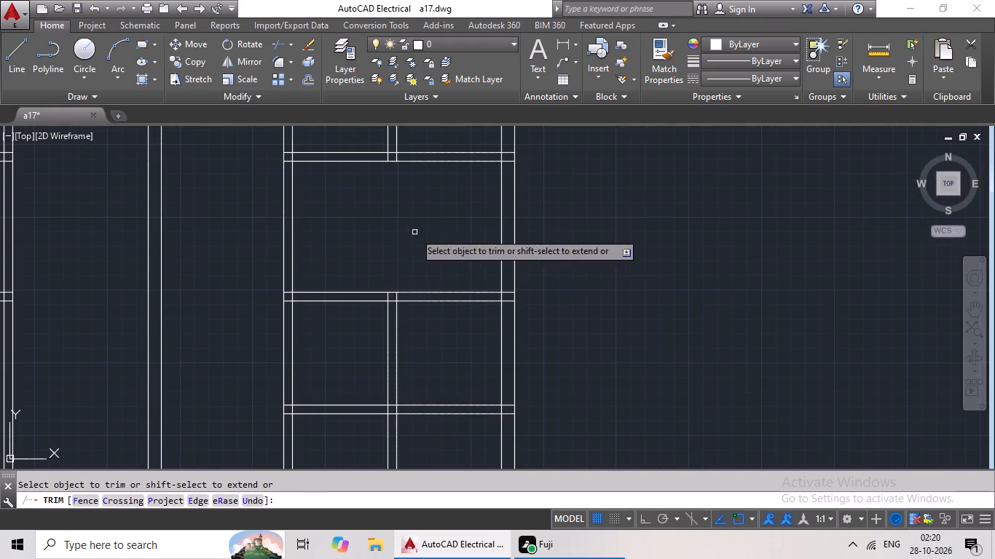
middle_drag(414, 232, 415, 286)
key(Escape)
key(Escape)
drag(447, 155, 377, 194)
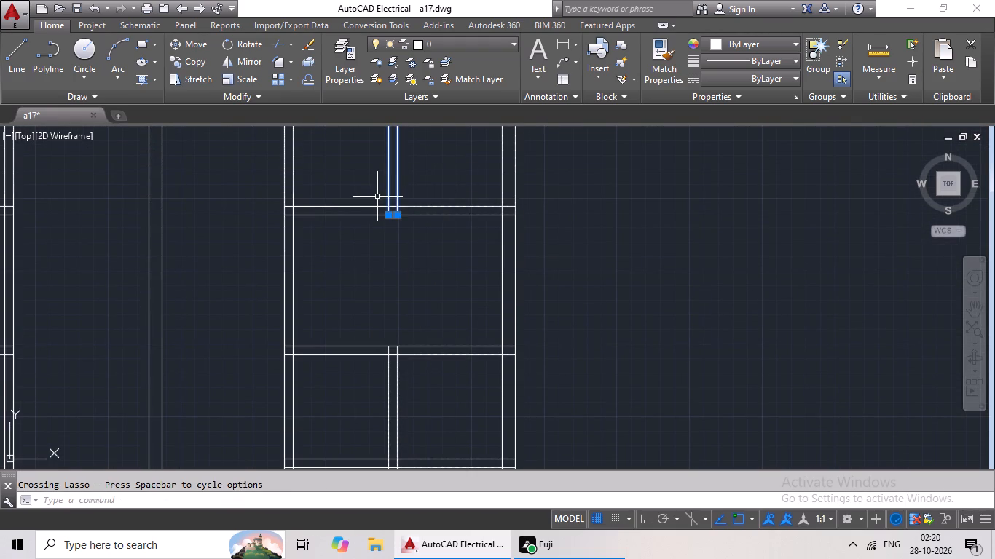
key(Delete)
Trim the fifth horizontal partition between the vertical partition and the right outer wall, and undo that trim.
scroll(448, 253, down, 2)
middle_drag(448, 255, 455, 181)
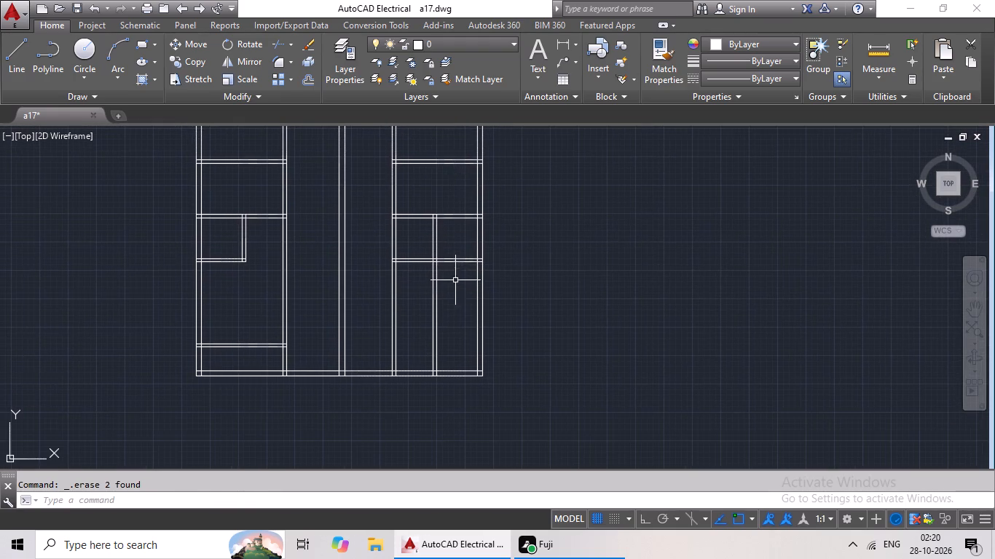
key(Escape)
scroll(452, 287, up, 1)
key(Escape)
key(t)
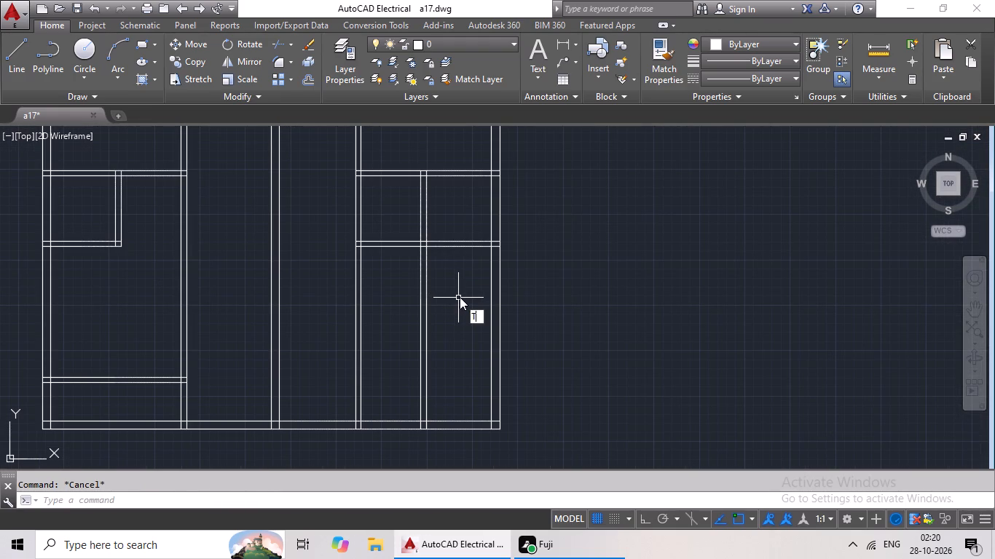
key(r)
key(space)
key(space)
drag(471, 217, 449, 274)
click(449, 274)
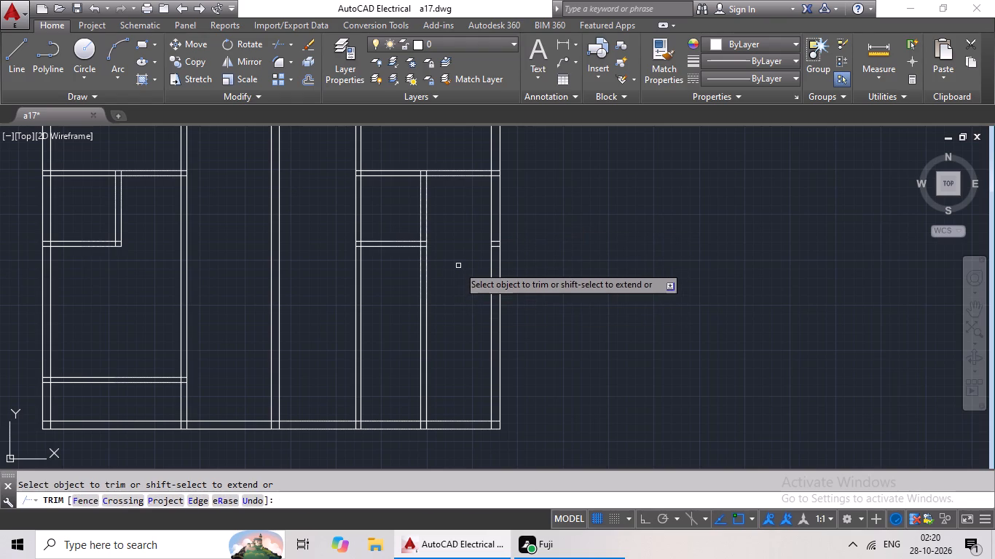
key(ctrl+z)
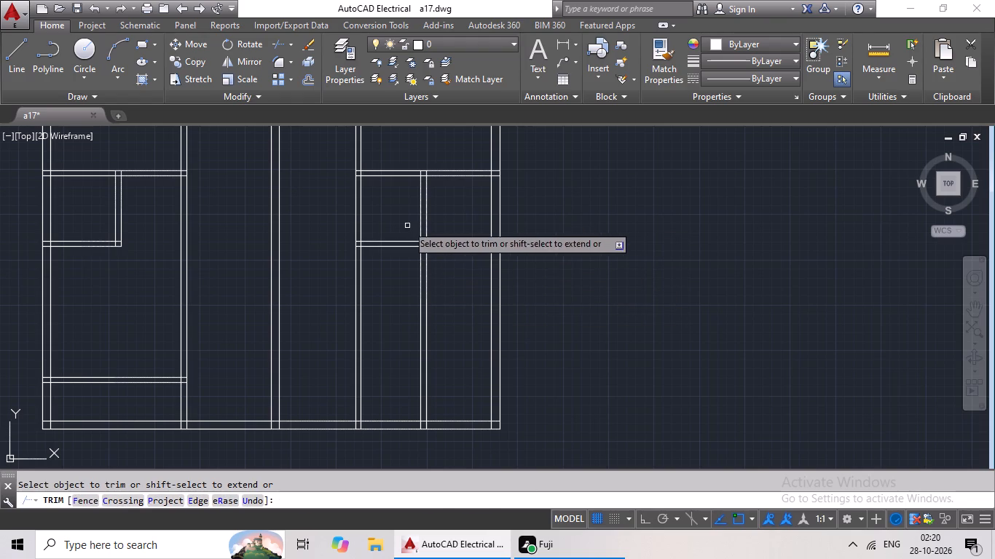
Trim the fifth horizontal partition left of the vertical partition and the vertical lines below it, leaving a corner room against the right outer wall.
drag(404, 210, 403, 263)
click(403, 263)
drag(456, 268, 414, 337)
click(414, 337)
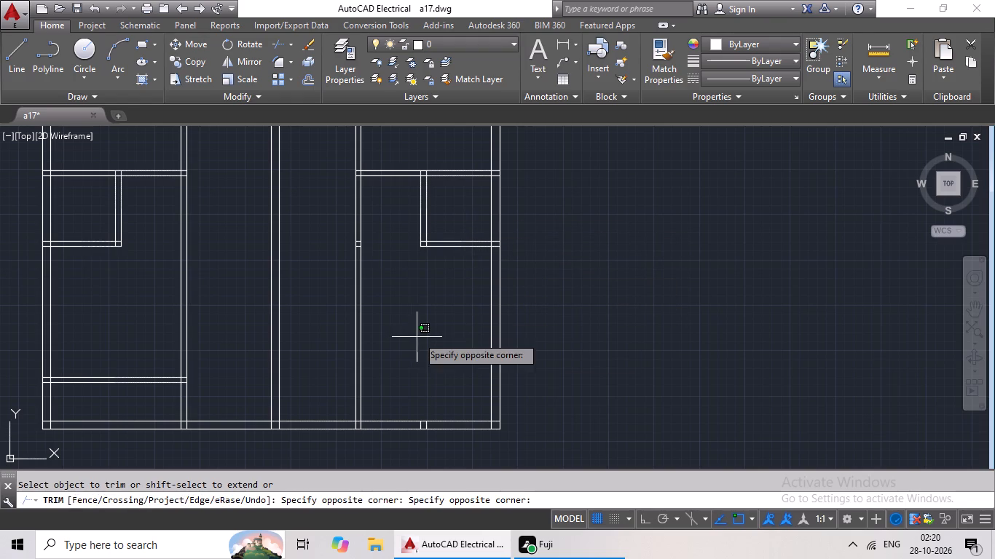
scroll(432, 332, down, 1)
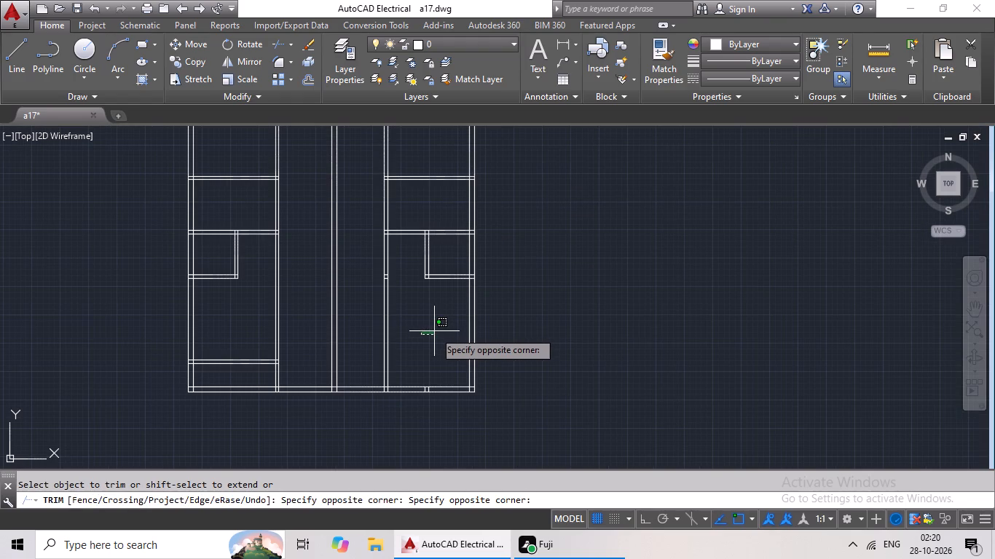
key(Escape)
key(Escape)
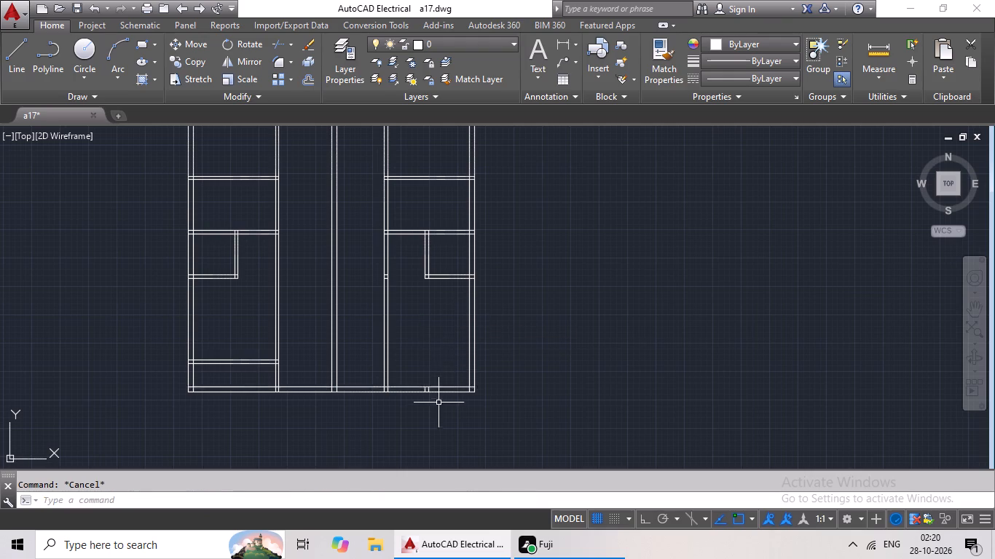
Erase the two short vertical line stubs left inside the bottom outer wall below the right-side rooms.
scroll(438, 399, up, 4)
drag(404, 345, 329, 349)
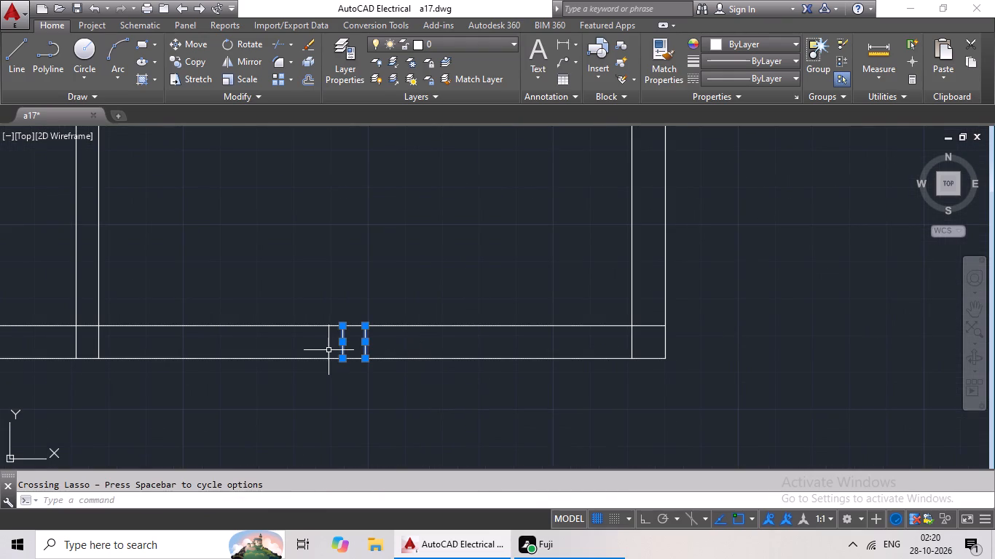
key(Delete)
scroll(377, 312, down, 2)
middle_drag(328, 215, 345, 342)
scroll(361, 303, down, 1)
middle_drag(338, 245, 341, 255)
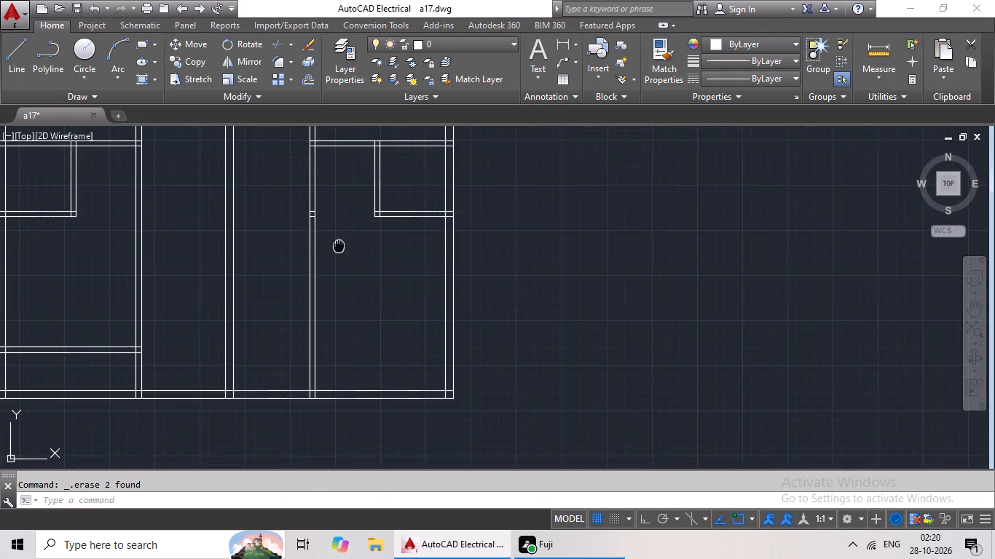
Erase the two short horizontal line pieces left inside the vertical wall bordering the right-side rooms, level with the corner room's bottom.
middle_drag(341, 255, 347, 343)
scroll(319, 311, up, 5)
drag(316, 285, 310, 375)
key(Delete)
scroll(374, 329, down, 3)
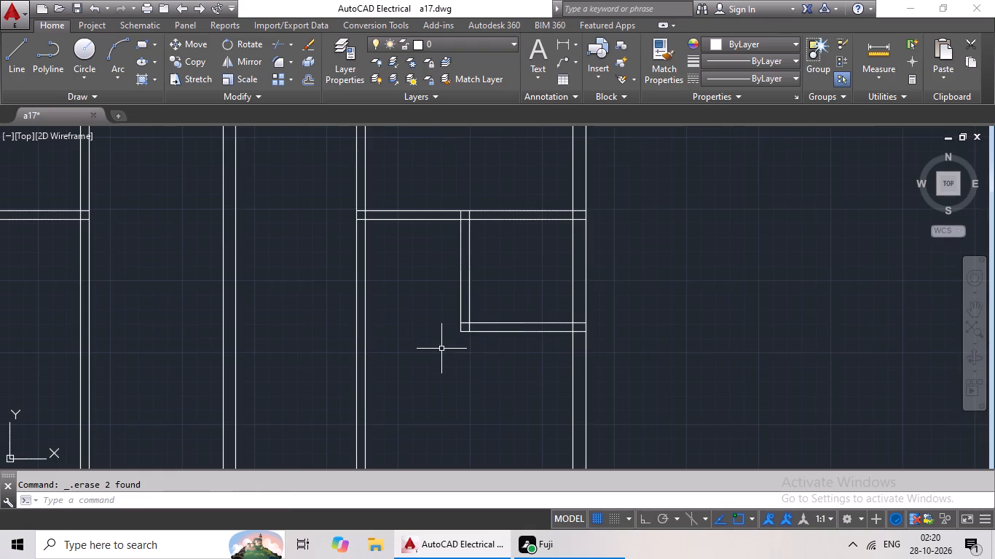
Offset the bottom outer wall's inner line 3'6" upward into the plan.
middle_drag(440, 349, 480, 264)
scroll(497, 285, down, 1)
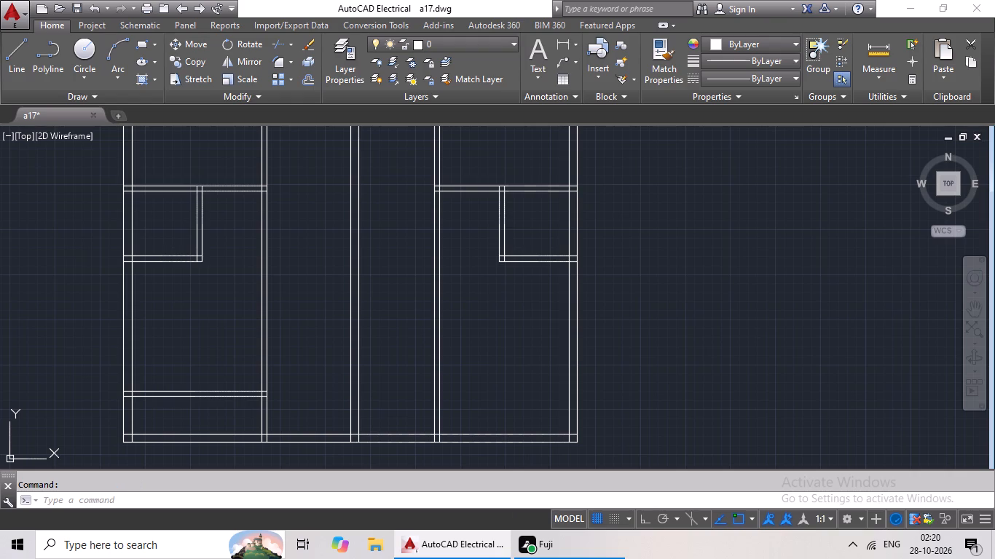
key(Escape)
key(o)
key(Return)
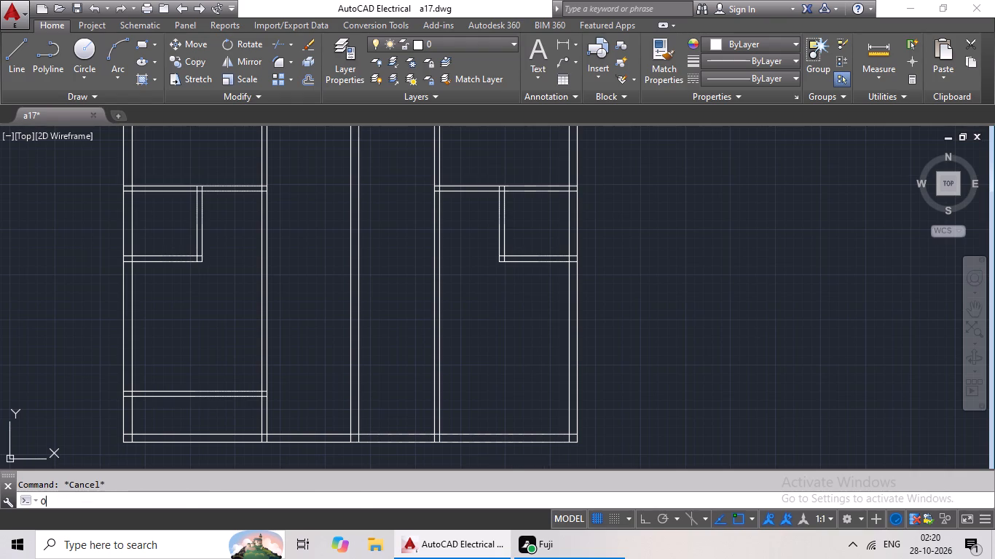
text(3'6)
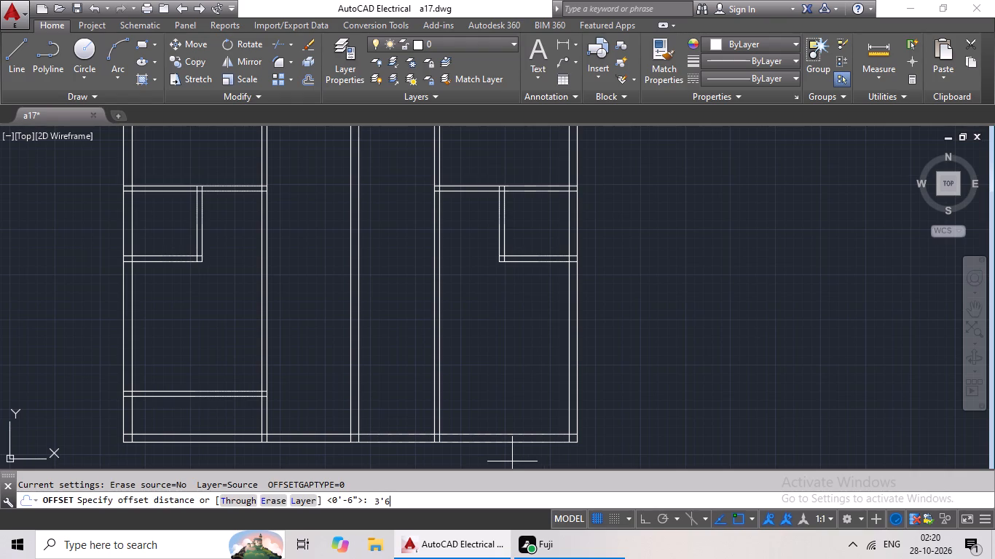
key(shift+quotedbl)
key(Return)
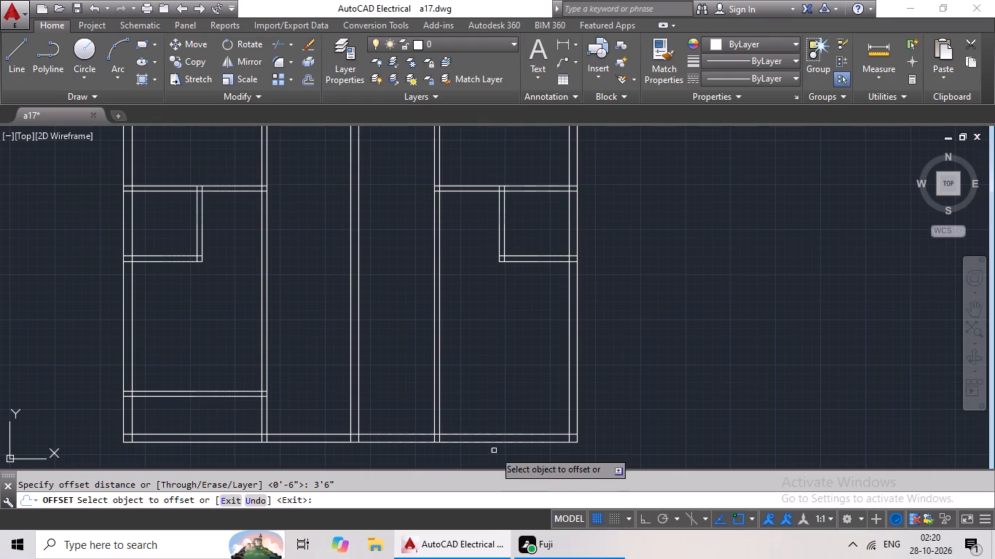
click(505, 435)
click(526, 337)
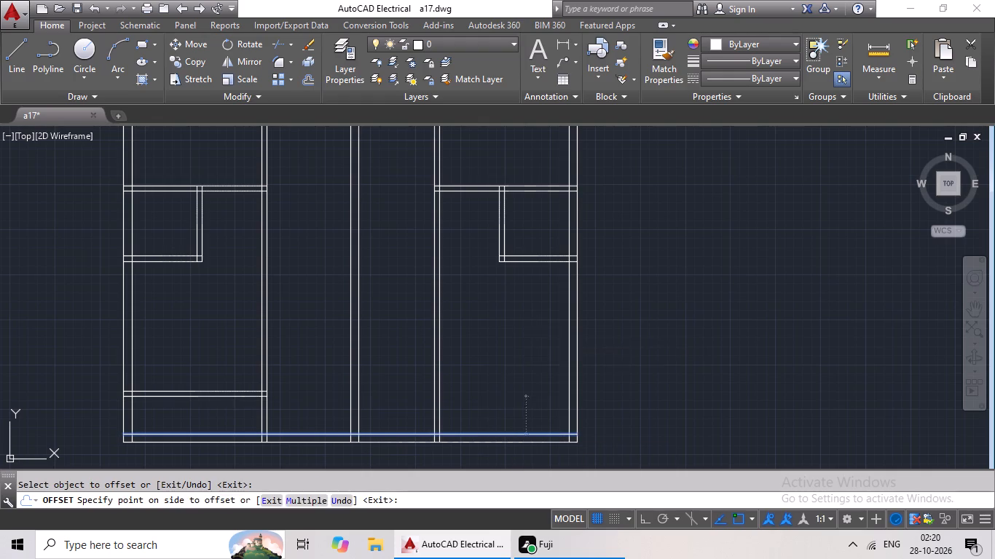
key(Escape)
Offset the new horizontal line 6" upward to form the bottom partition's second face.
key(o)
key(Return)
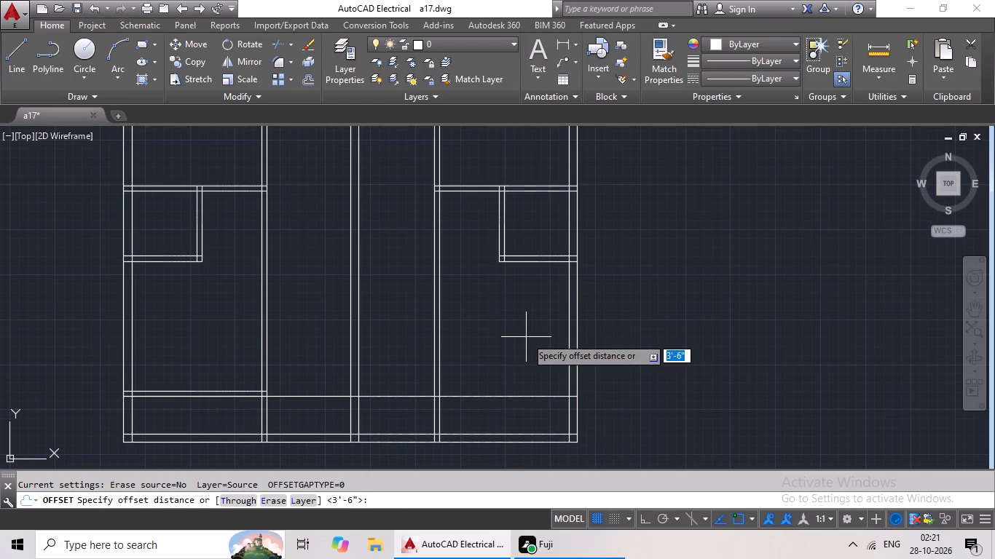
text(6")
key(Return)
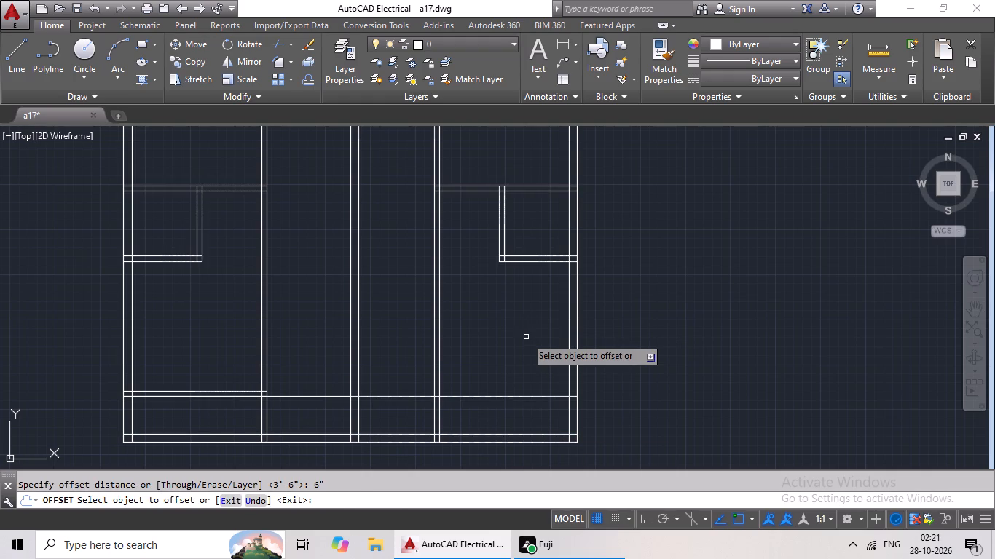
drag(523, 397, 531, 368)
click(537, 342)
key(Escape)
key(Escape)
key(Escape)
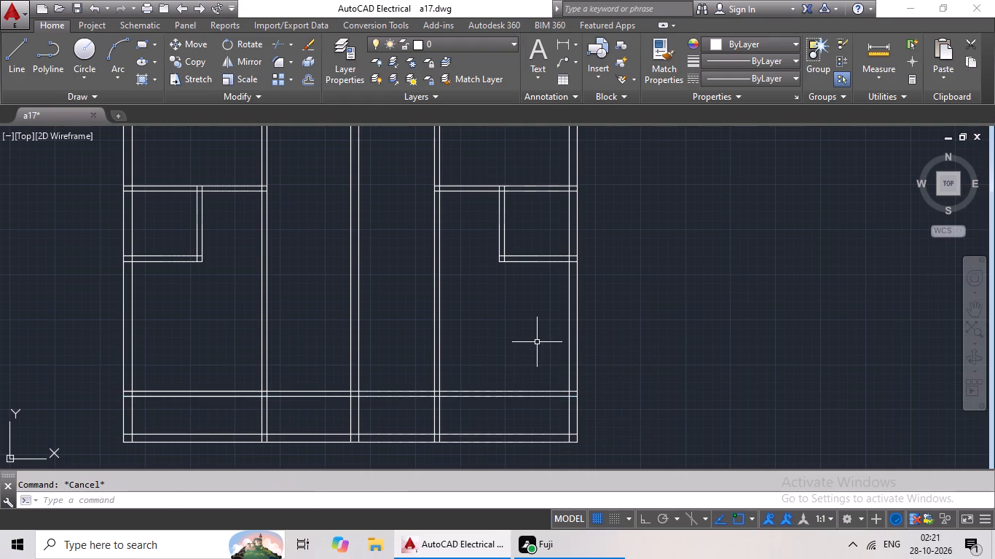
Trim the new partition's two lines across the open spaces on both sides of the central vertical wall.
key(Escape)
text(TR)
key(space)
key(space)
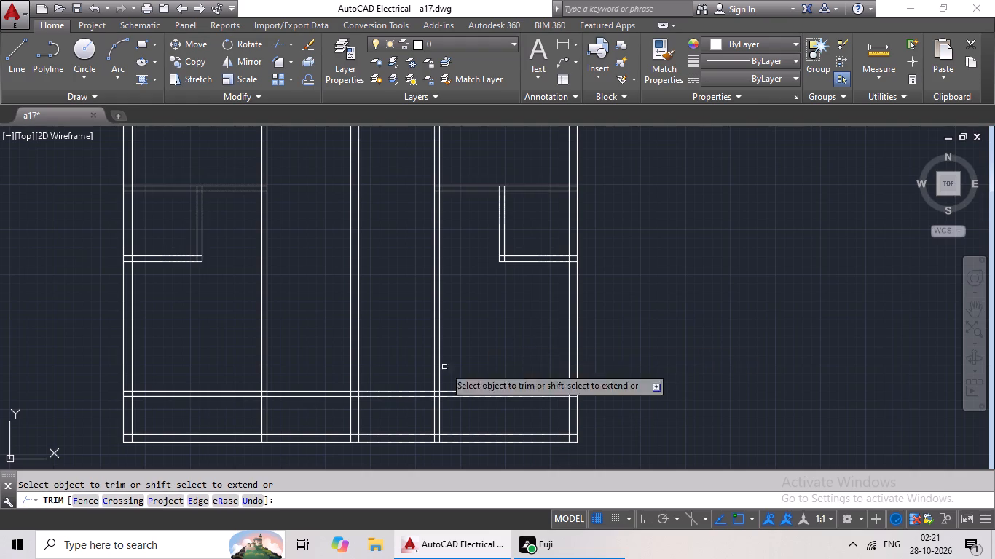
drag(391, 362, 378, 424)
click(379, 421)
drag(327, 360, 310, 396)
click(307, 403)
key(Escape)
key(Escape)
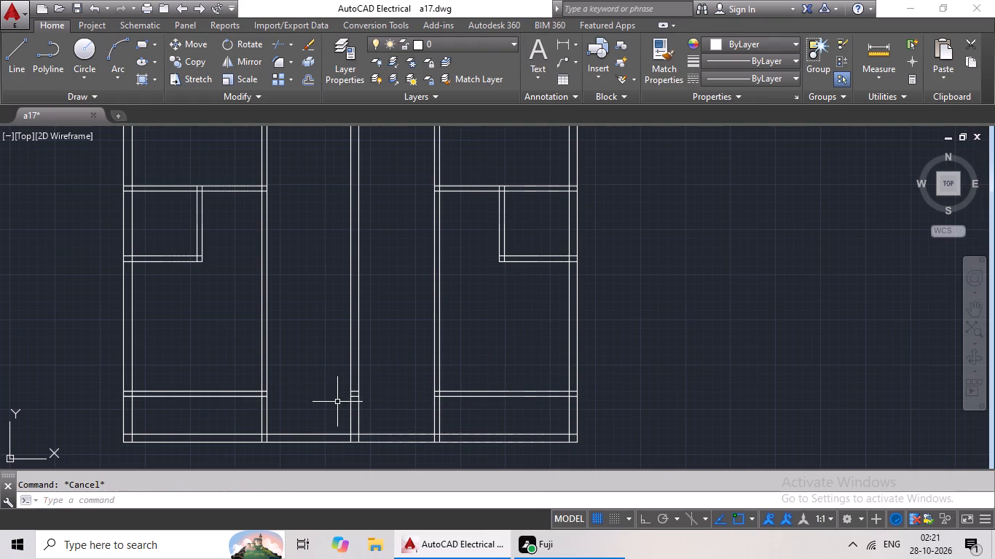
Erase the two short partition line pieces left inside the central vertical wall.
scroll(358, 405, up, 3)
drag(340, 326, 329, 410)
key(Delete)
scroll(599, 376, down, 3)
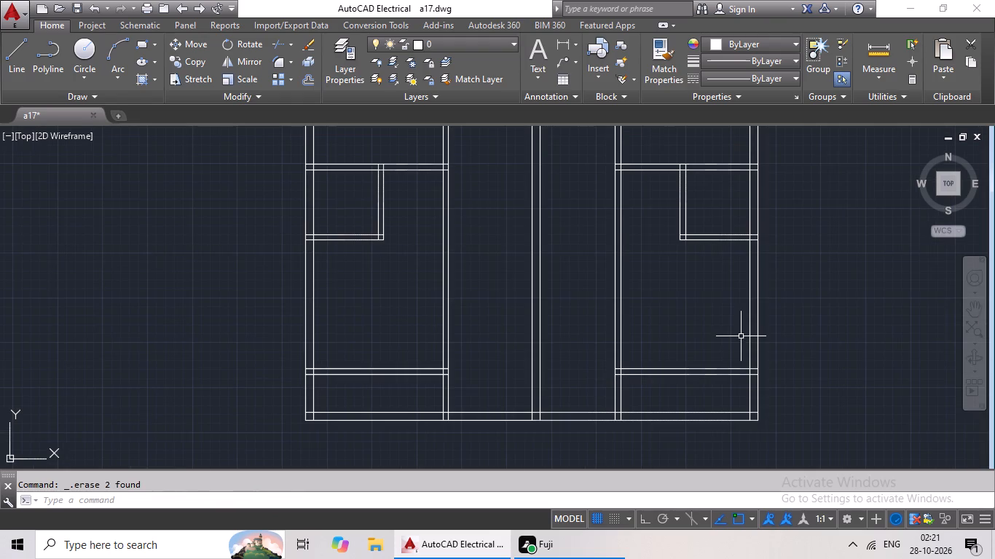
With Ortho on, draw a three-sided rectangle about 3' by 10" projecting right from the central wall below the staircase.
middle_drag(712, 335, 614, 385)
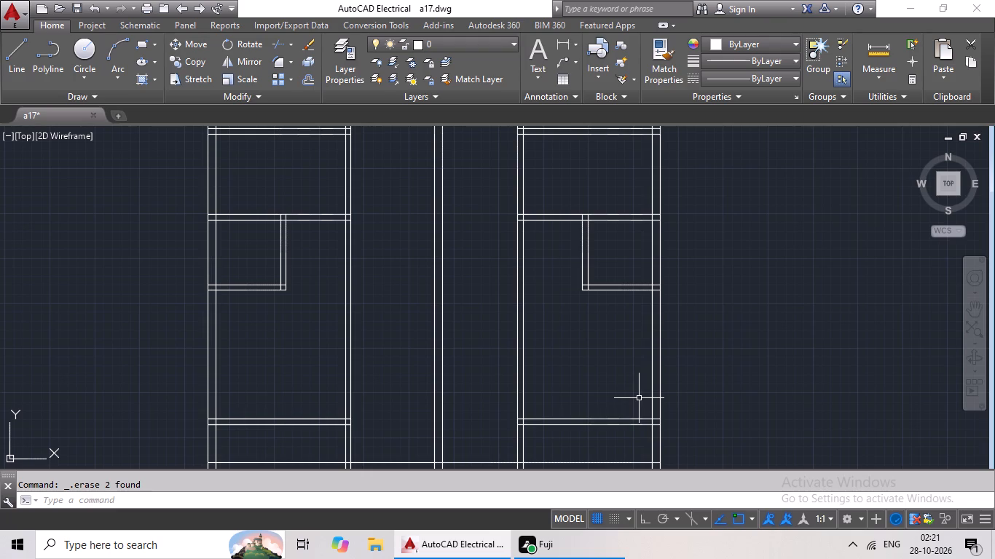
scroll(634, 325, down, 1)
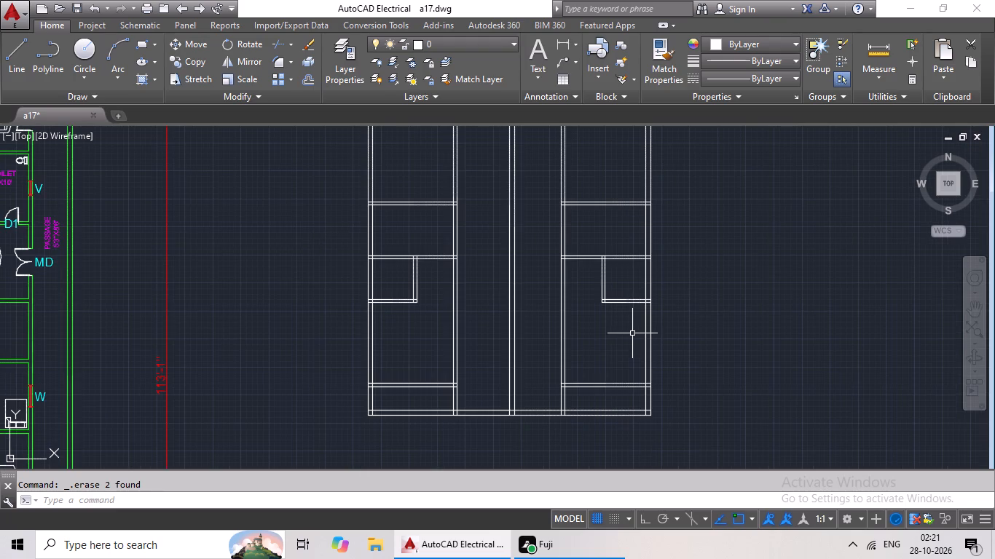
middle_drag(547, 279, 545, 280)
middle_drag(545, 280, 468, 330)
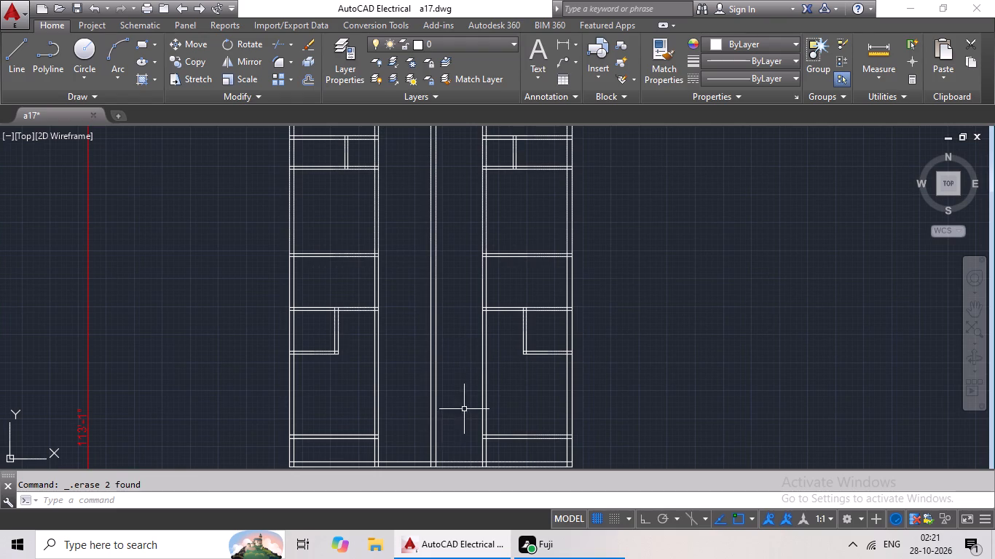
scroll(471, 378, down, 1)
middle_drag(472, 376, 436, 381)
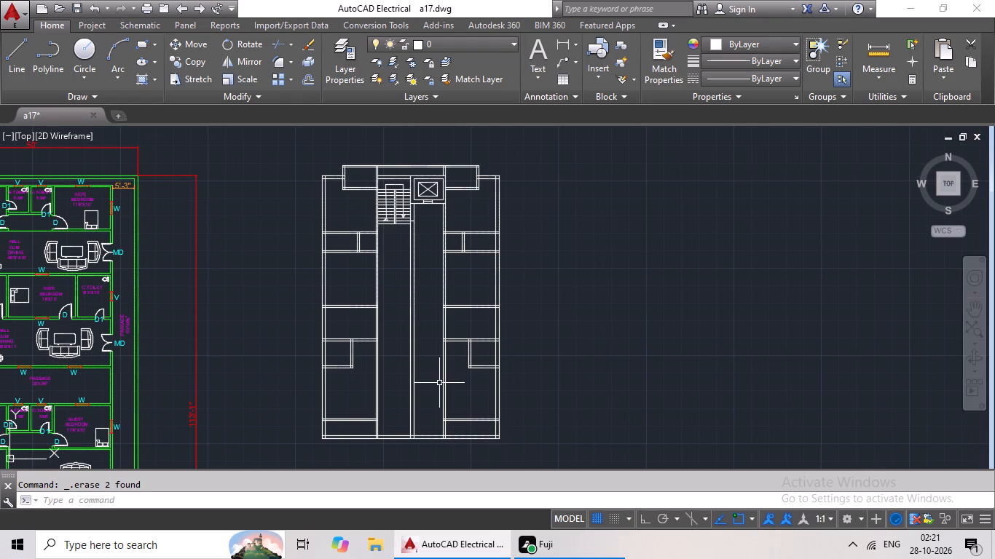
key(Escape)
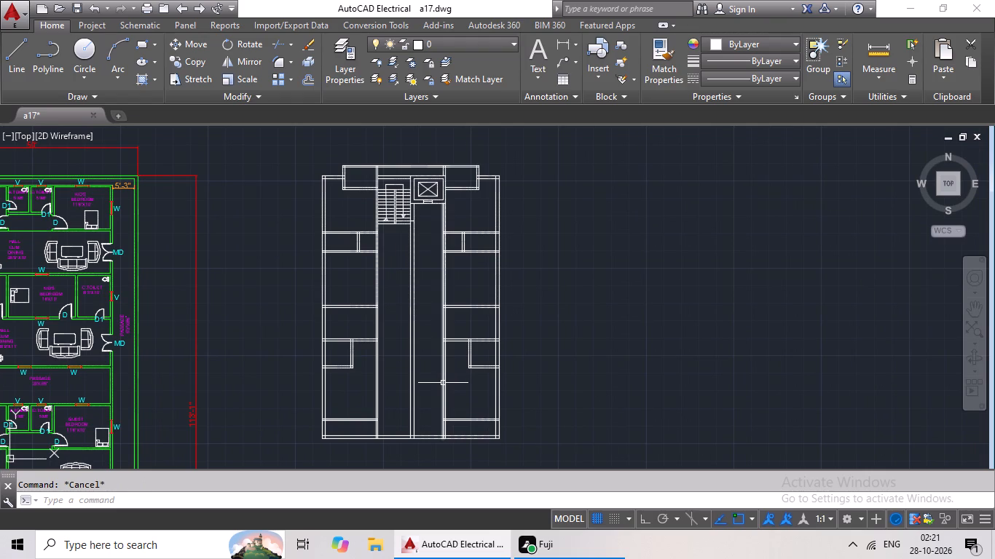
click(22, 49)
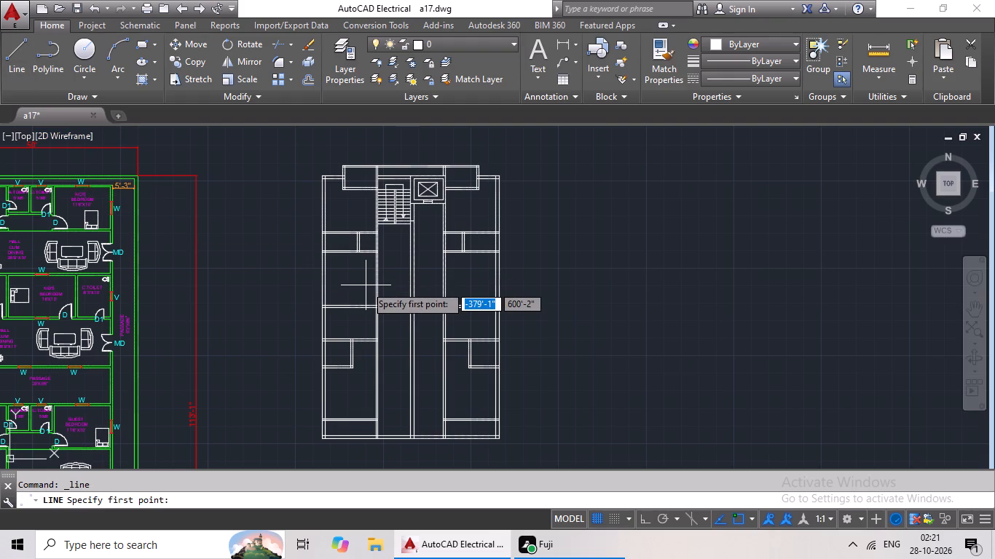
middle_drag(396, 279, 377, 327)
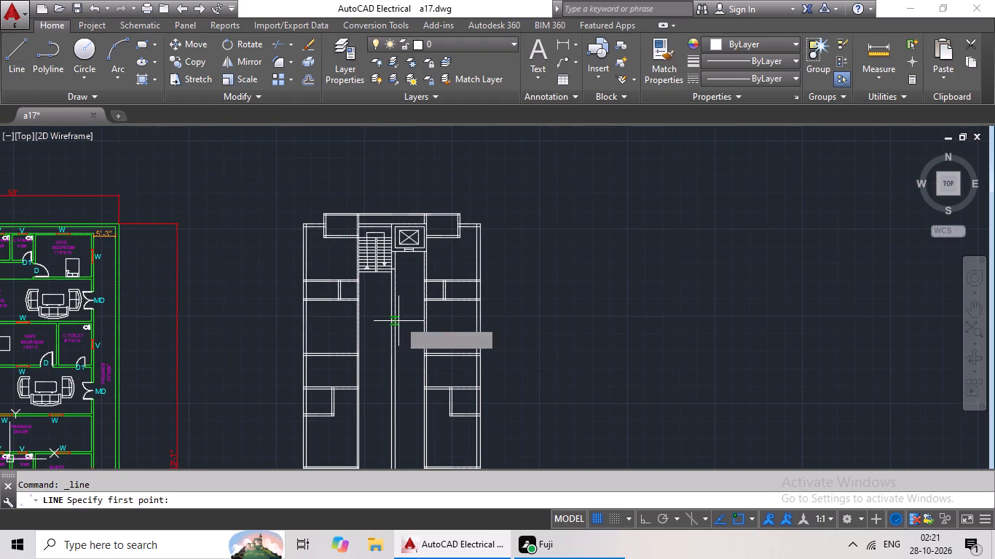
scroll(400, 320, up, 3)
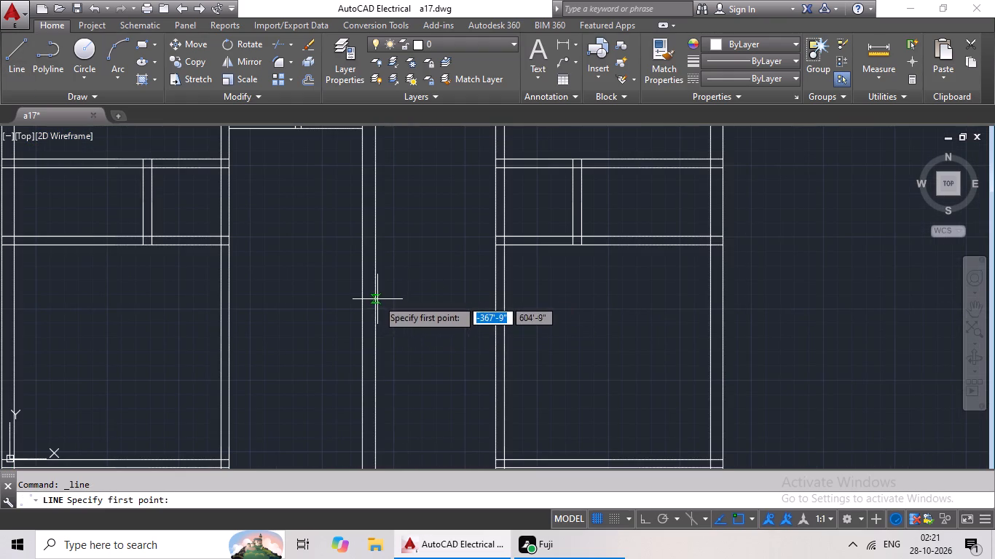
click(376, 300)
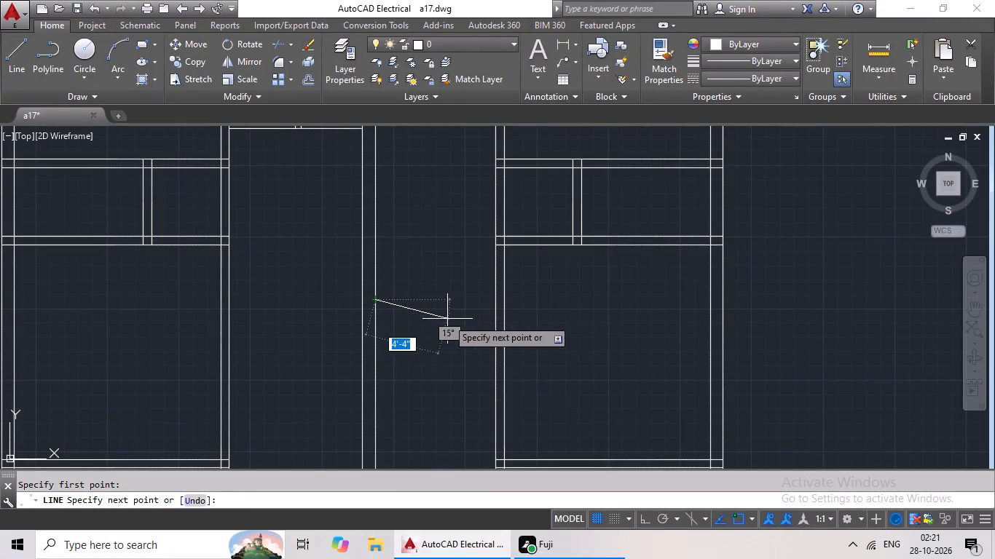
click(645, 521)
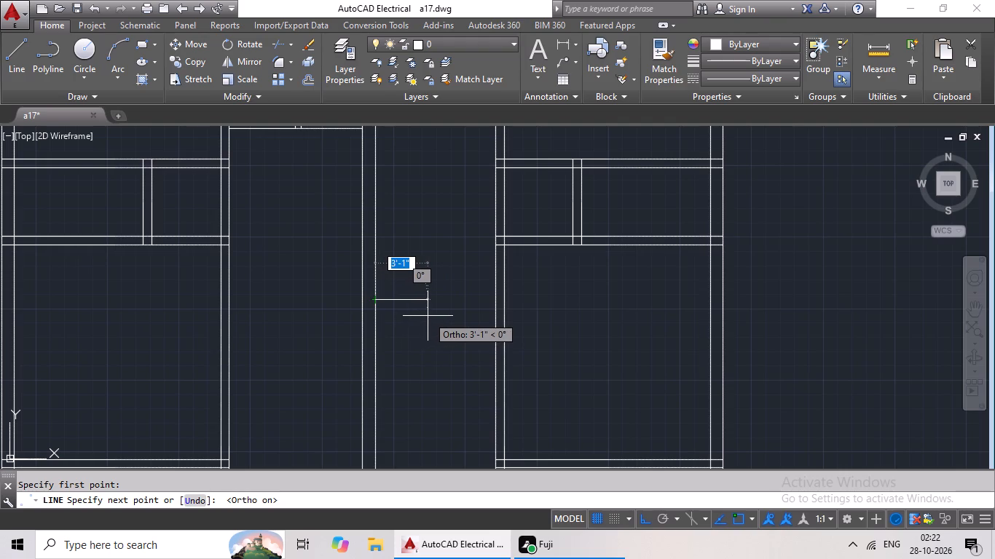
scroll(428, 316, down, 2)
scroll(428, 316, up, 1)
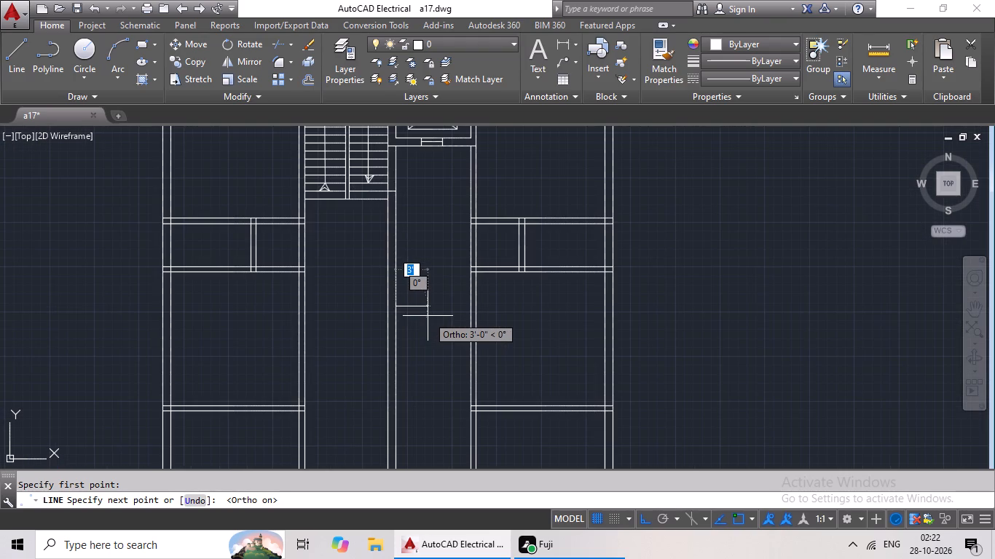
click(428, 315)
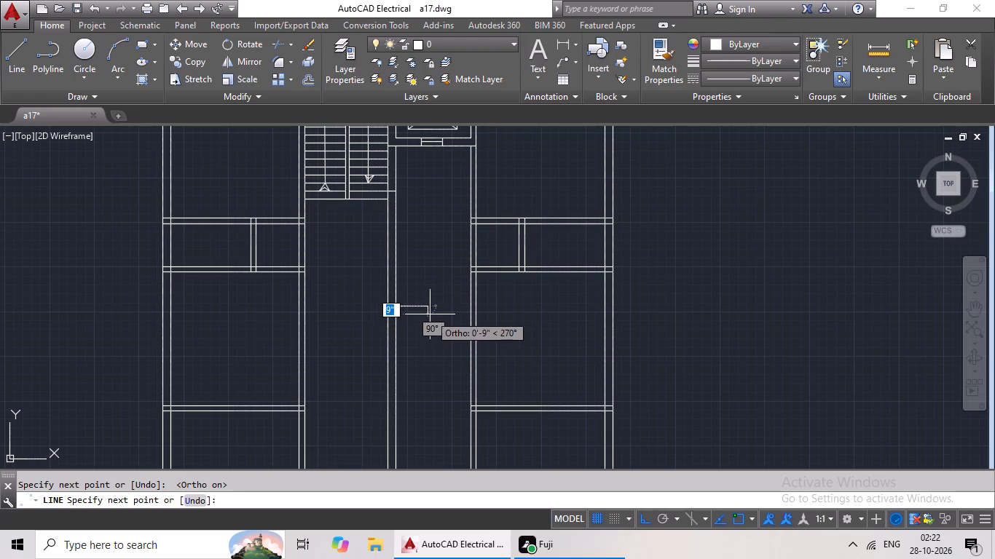
scroll(430, 314, up, 3)
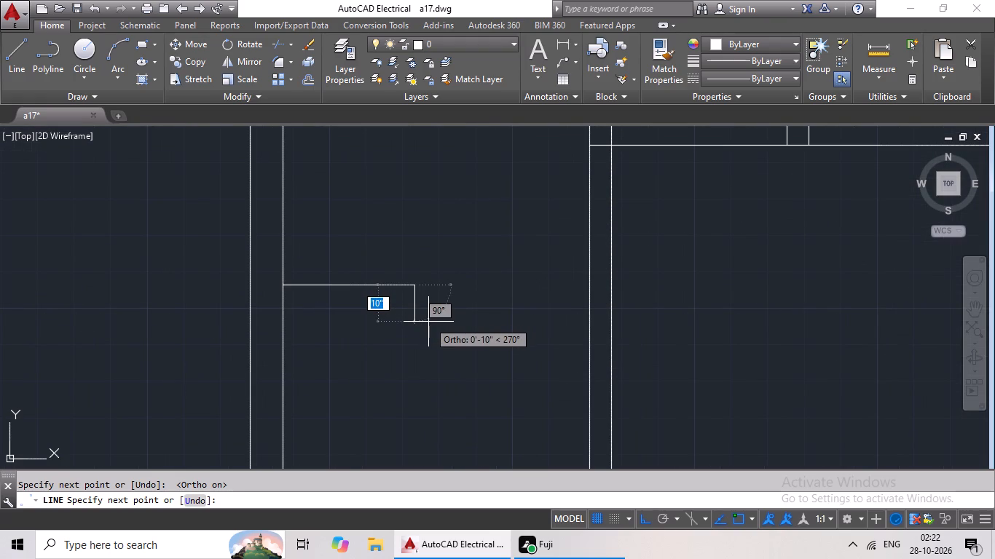
click(428, 322)
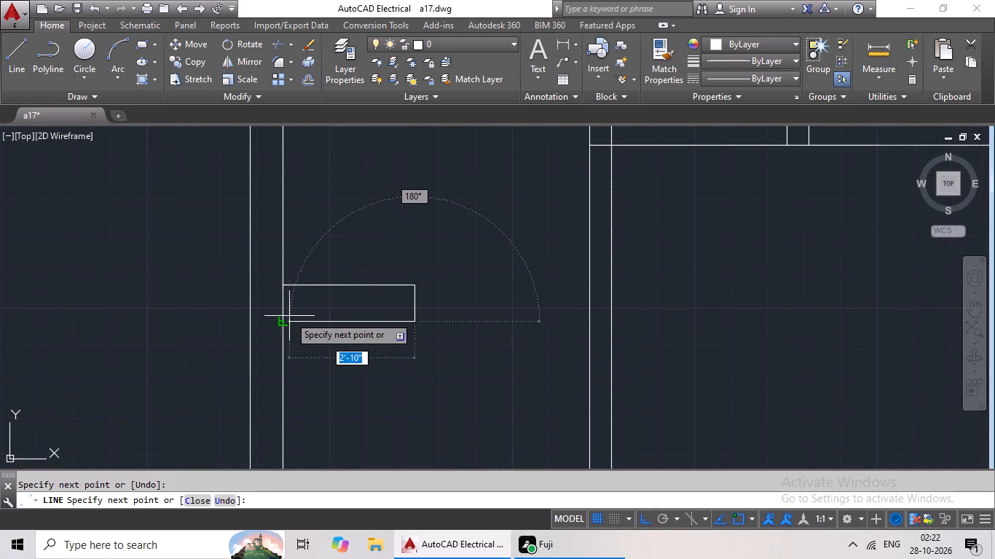
click(281, 320)
key(Escape)
key(Escape)
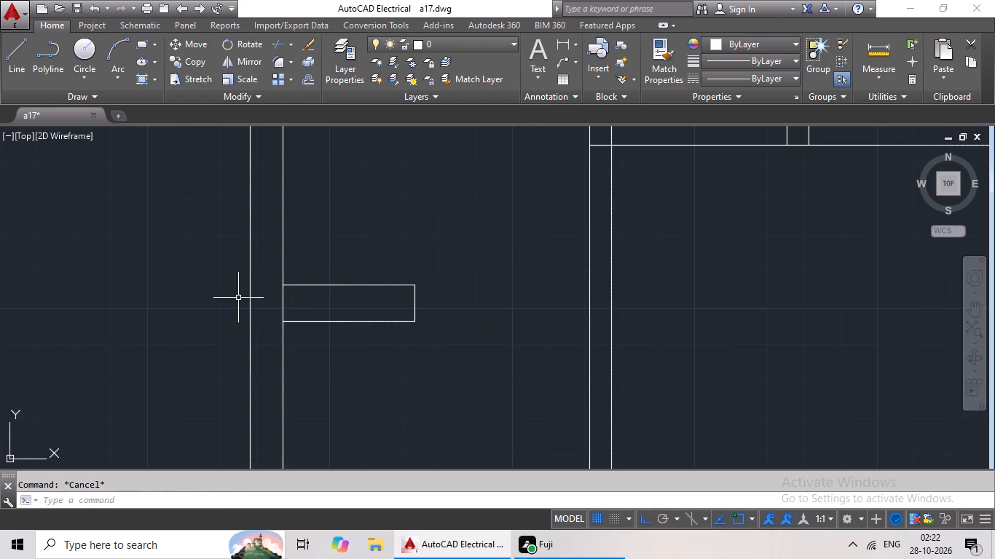
Draw a matching rectangle of lines about 3' by 10" on the central wall's left face, level with the right one.
click(19, 78)
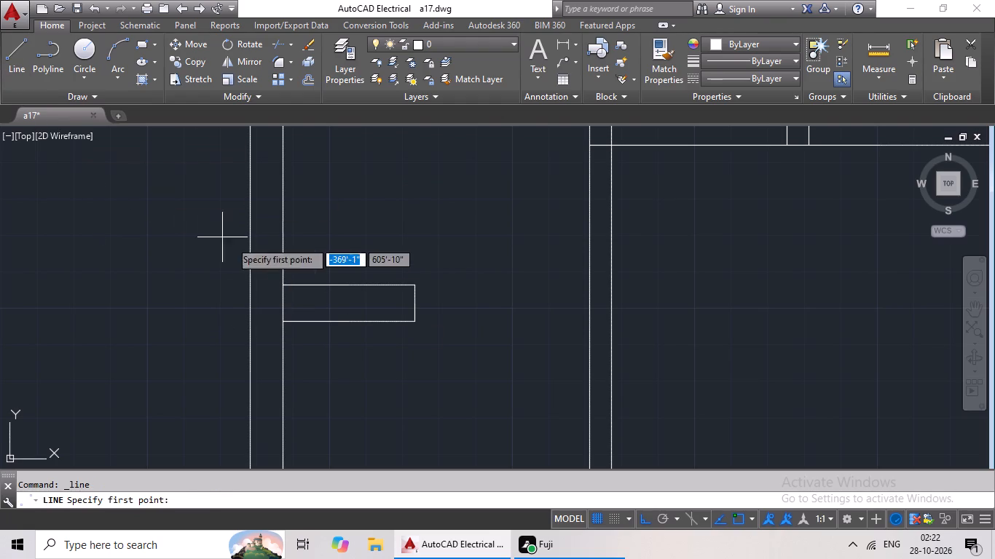
click(248, 286)
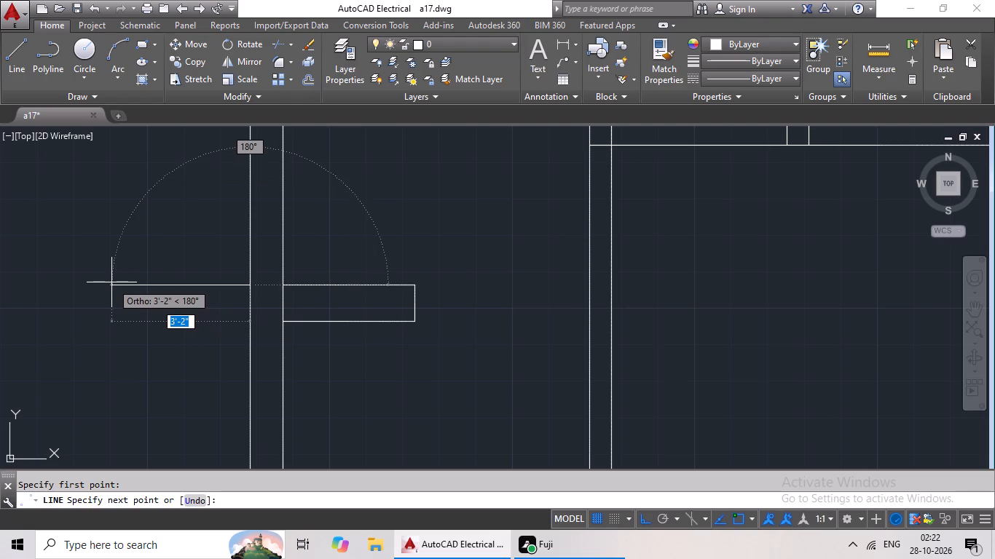
click(117, 282)
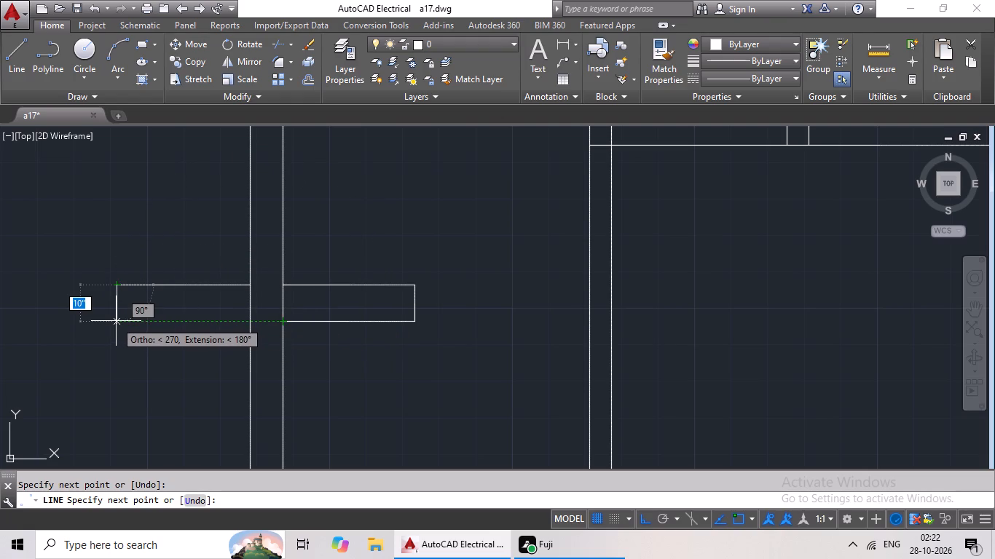
click(116, 320)
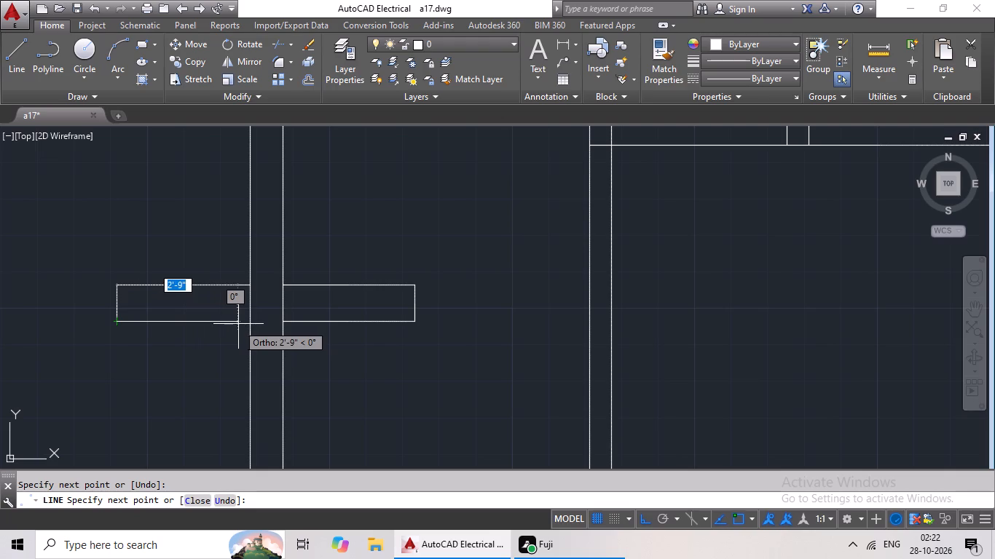
click(248, 322)
key(Escape)
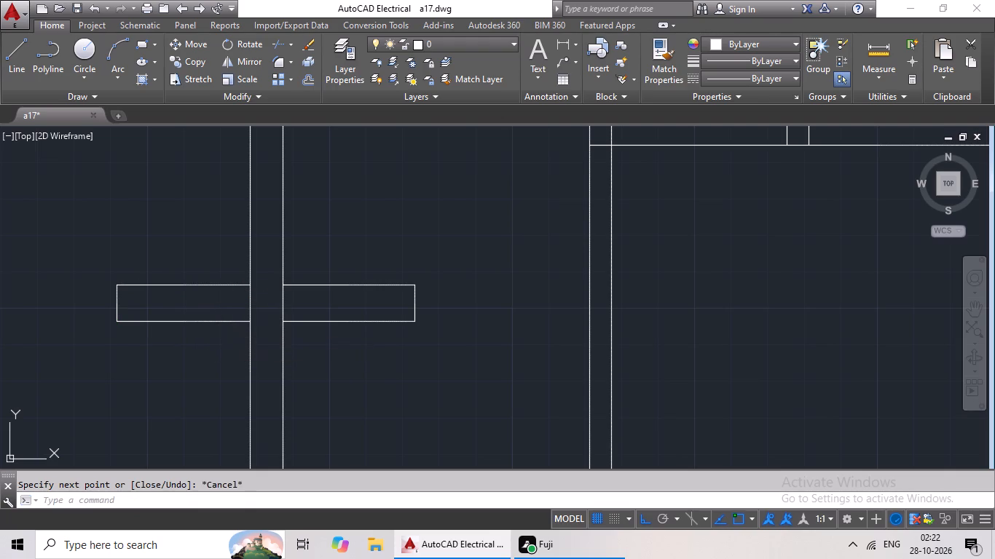
key(Escape)
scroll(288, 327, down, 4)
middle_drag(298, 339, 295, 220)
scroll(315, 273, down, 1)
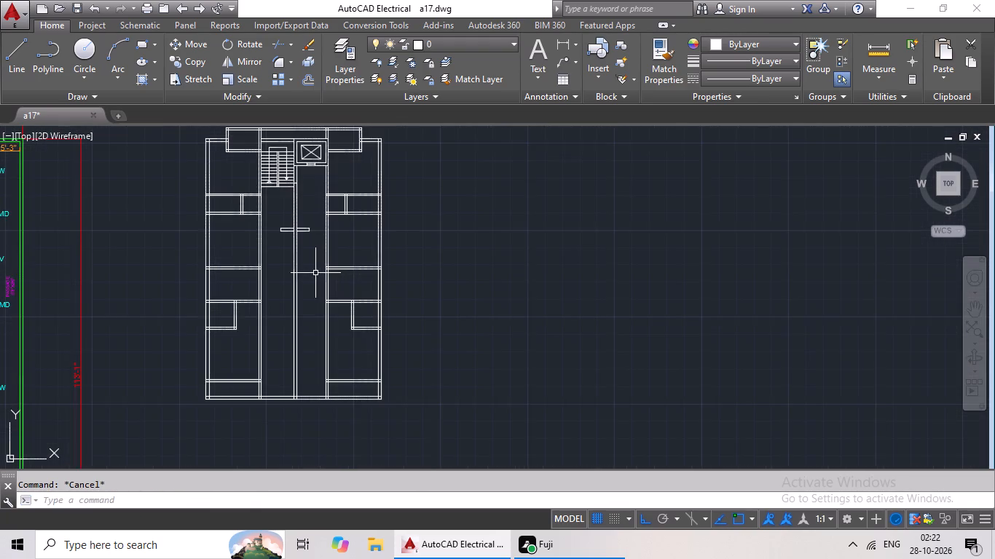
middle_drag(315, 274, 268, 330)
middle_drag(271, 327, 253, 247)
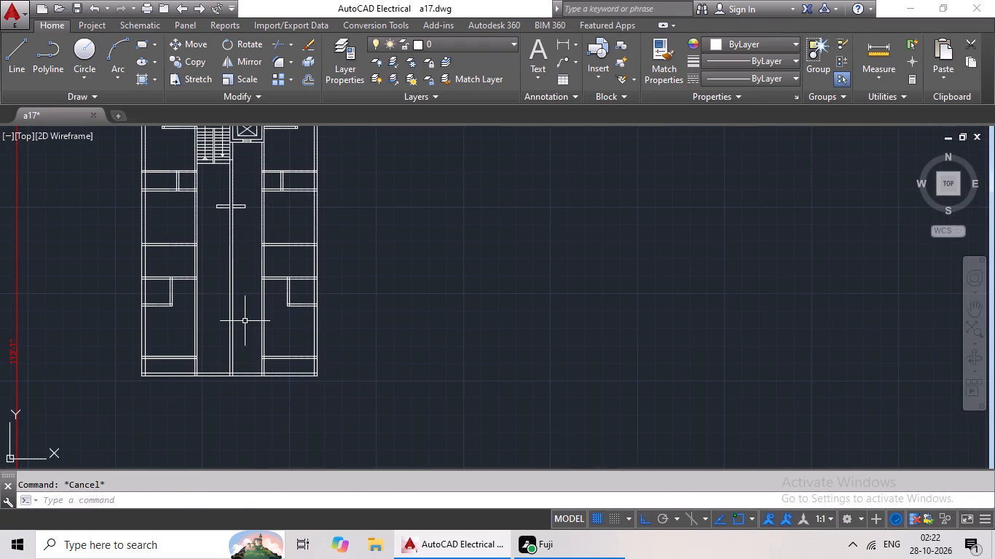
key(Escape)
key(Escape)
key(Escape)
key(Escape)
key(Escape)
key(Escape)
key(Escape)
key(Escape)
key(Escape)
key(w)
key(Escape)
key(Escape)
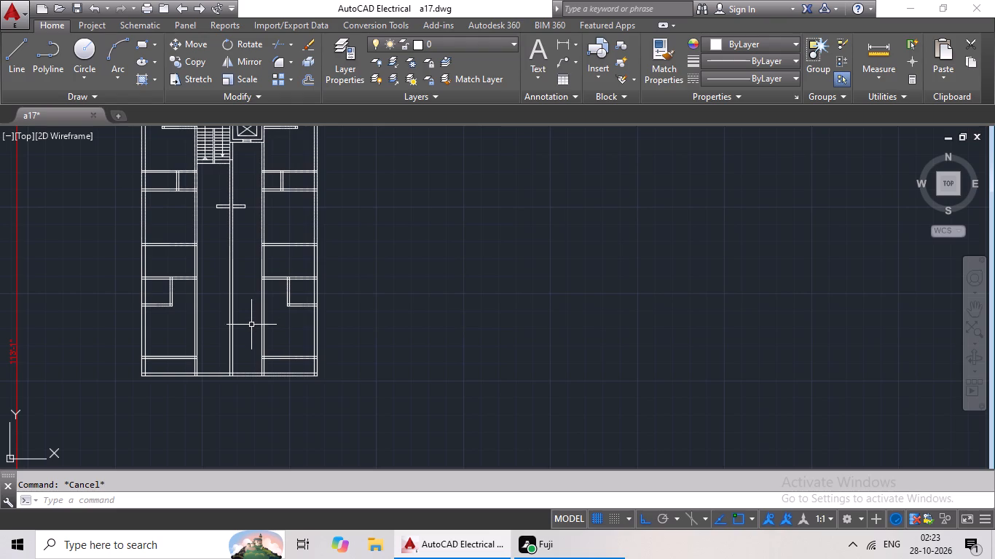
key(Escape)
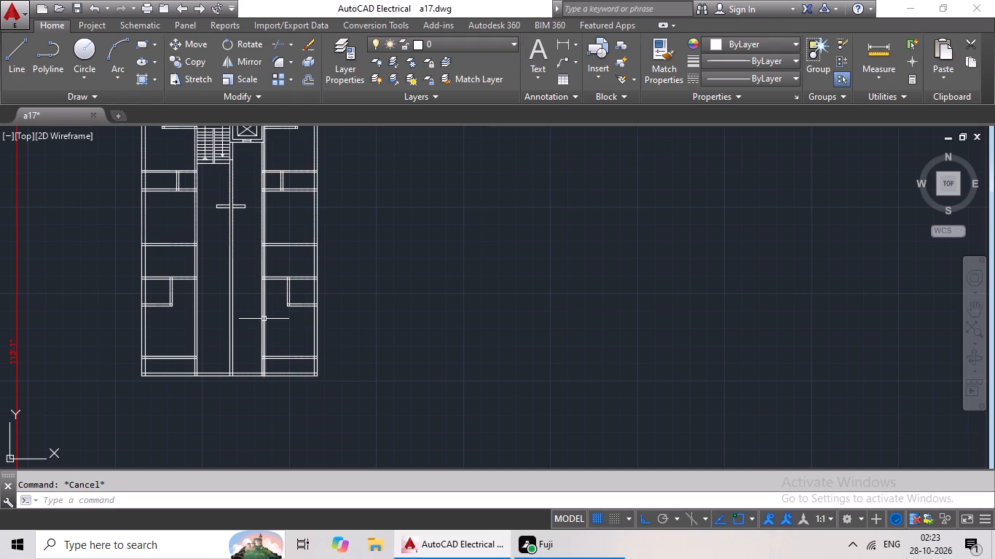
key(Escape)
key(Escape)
Offset the right face line of the left inner vertical wall 4'7" toward the central wall.
key(o)
key(Return)
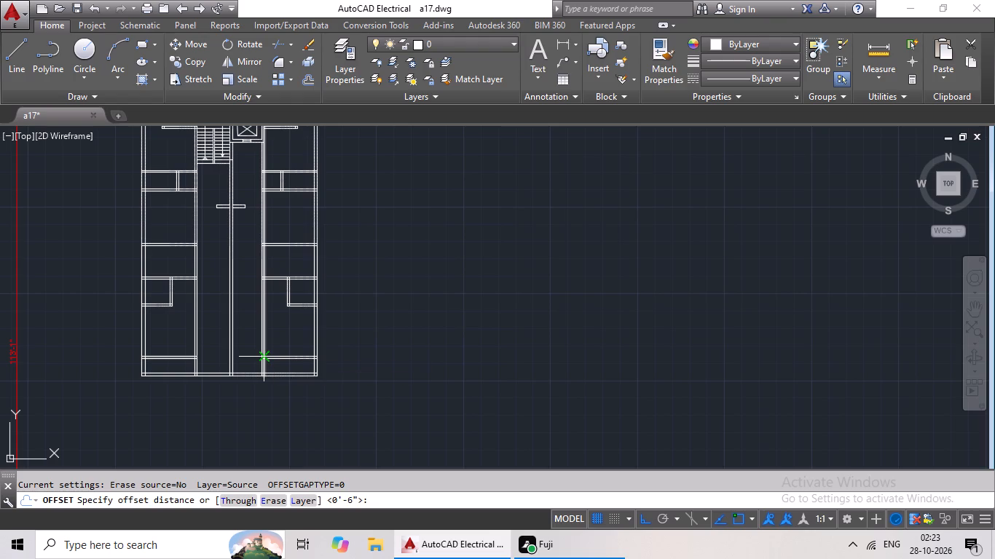
text(4'7")
key(Return)
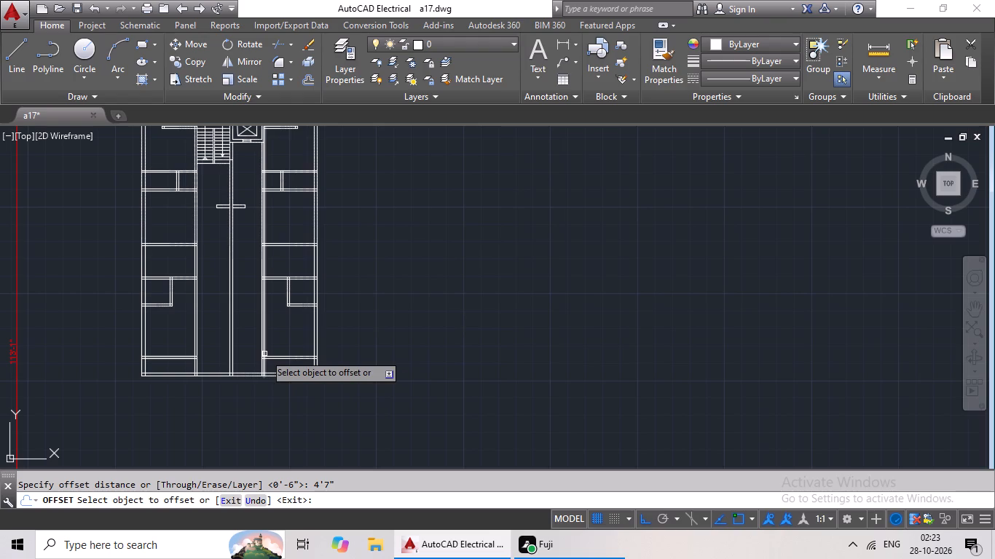
scroll(200, 352, up, 3)
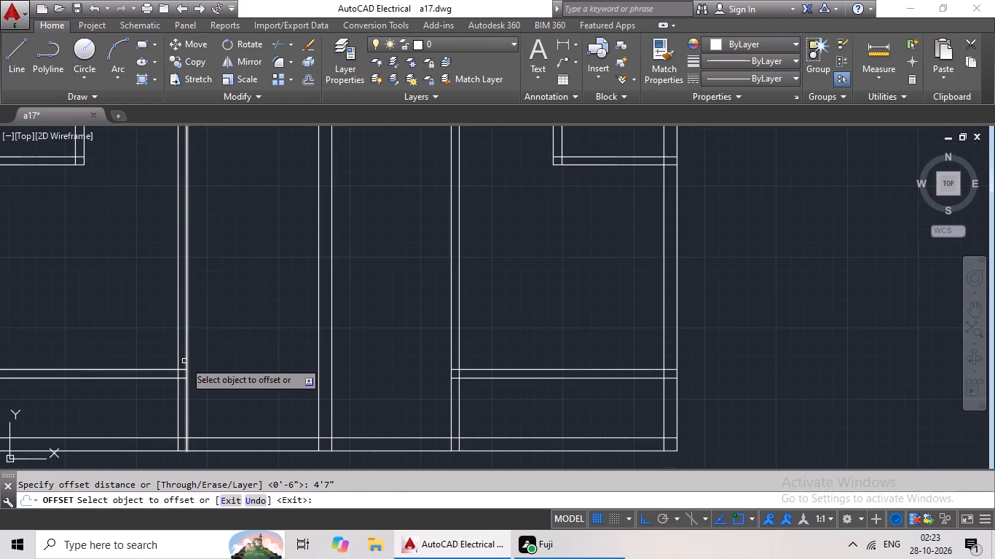
click(184, 361)
click(224, 361)
key(Escape)
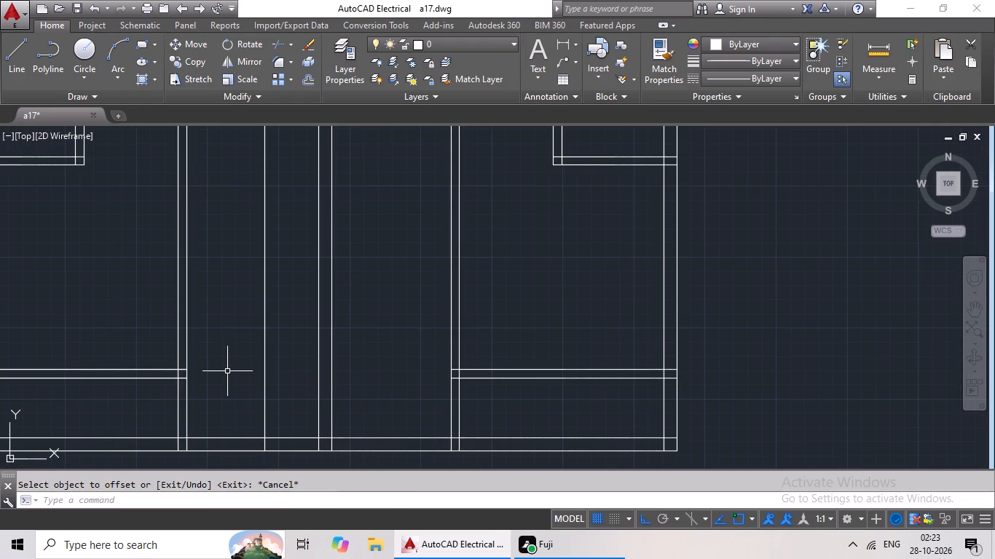
Offset the new vertical line 6" toward the central wall to form a partition.
text(OO)
key(Return)
key(Escape)
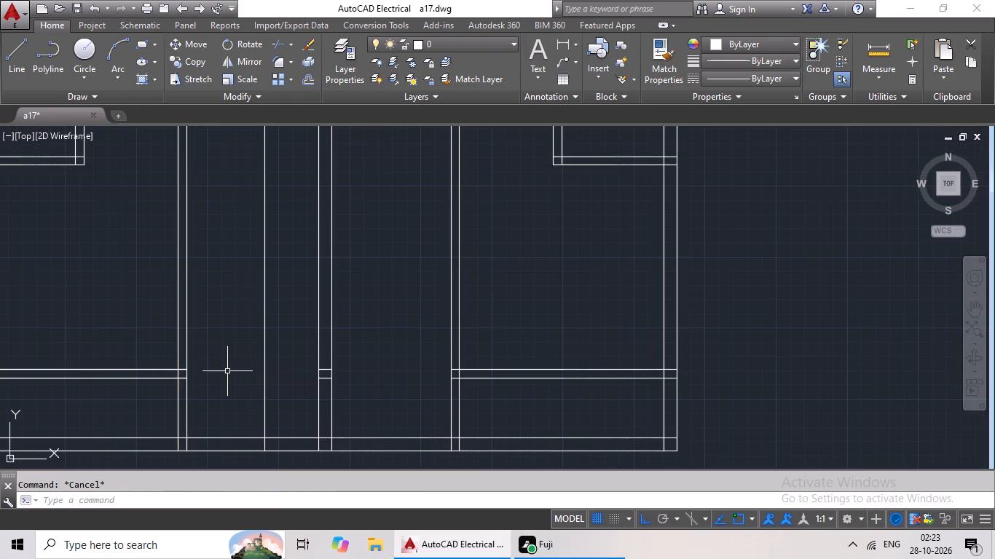
key(Escape)
key(o)
key(Return)
text(6")
key(Return)
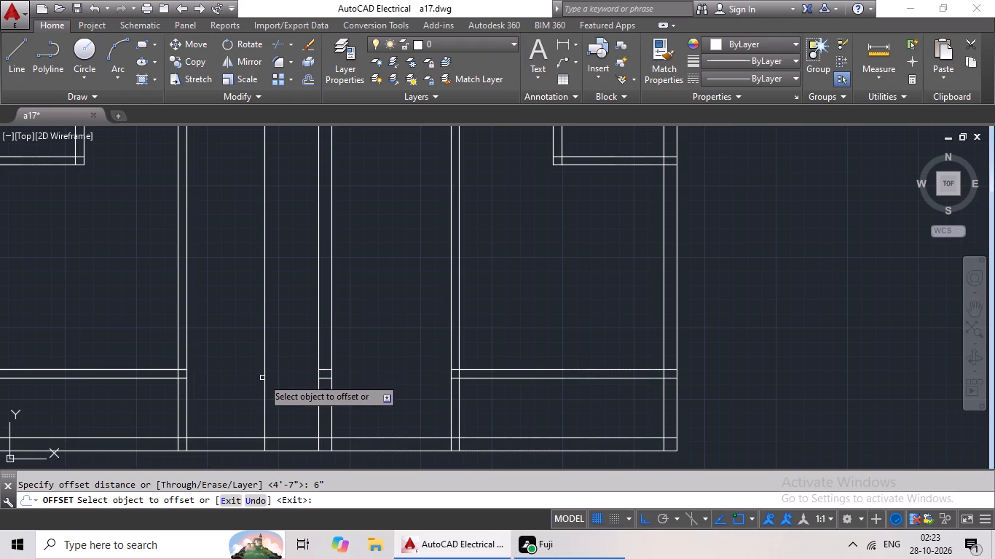
click(263, 376)
click(280, 369)
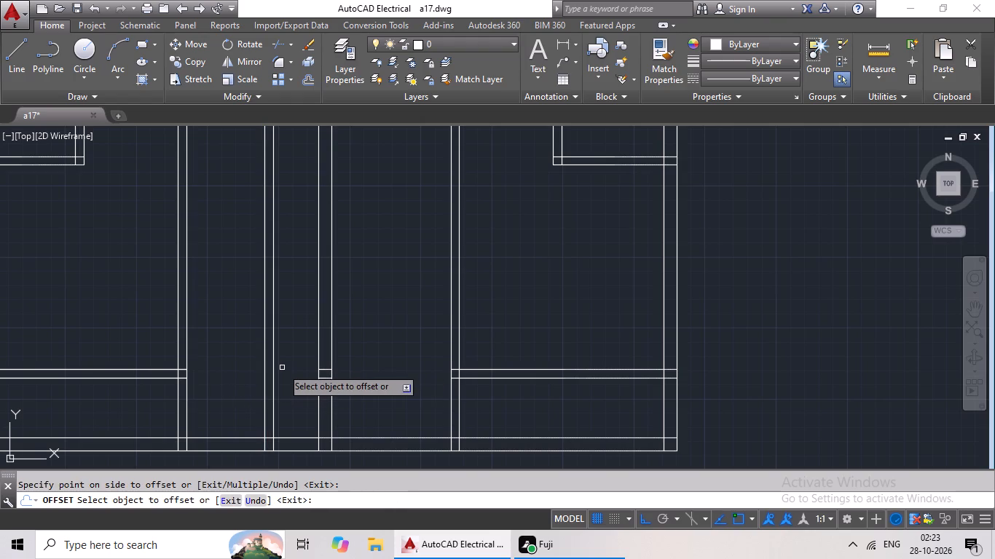
click(282, 368)
key(Escape)
key(Escape)
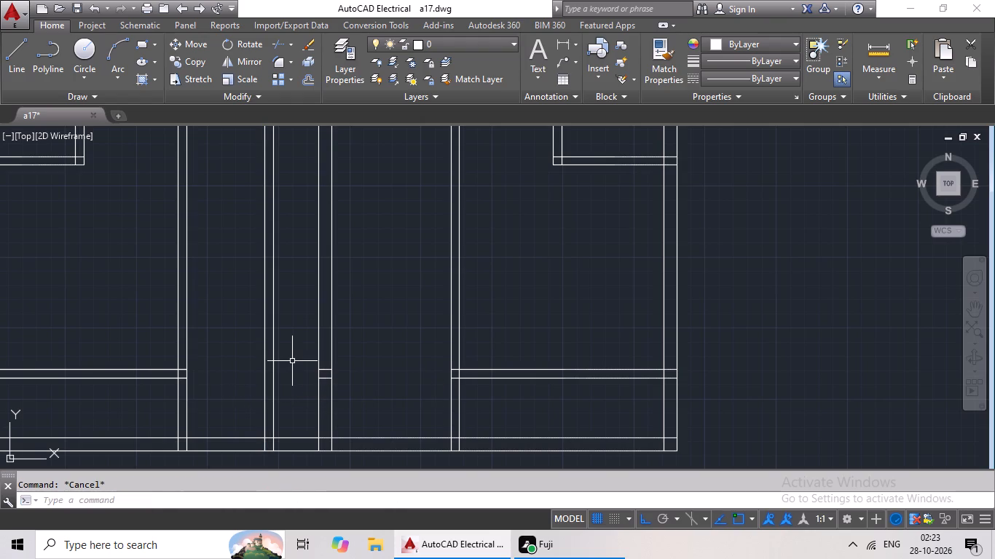
Offset the inner line of the bottom outer wall 10'4" upward into the plan.
key(o)
key(Return)
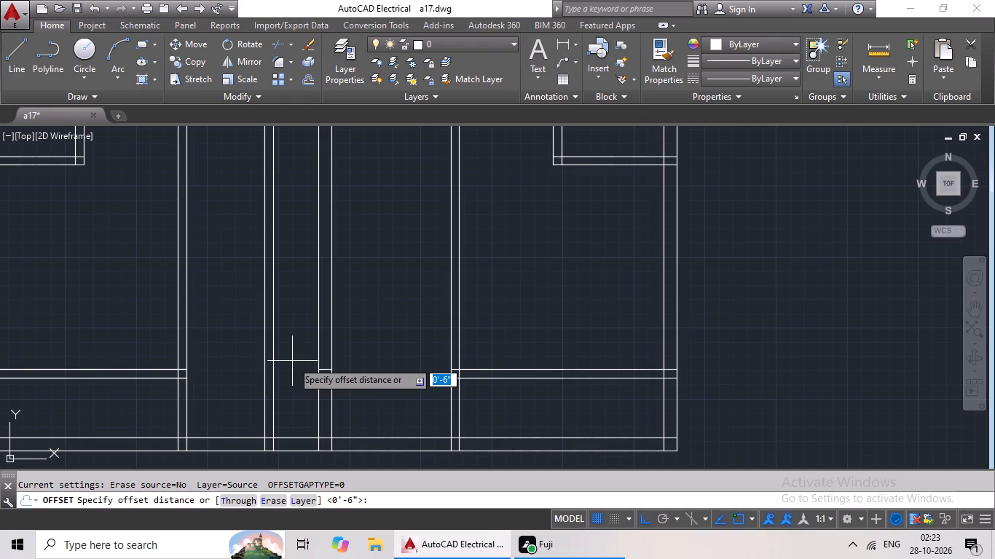
text(10')
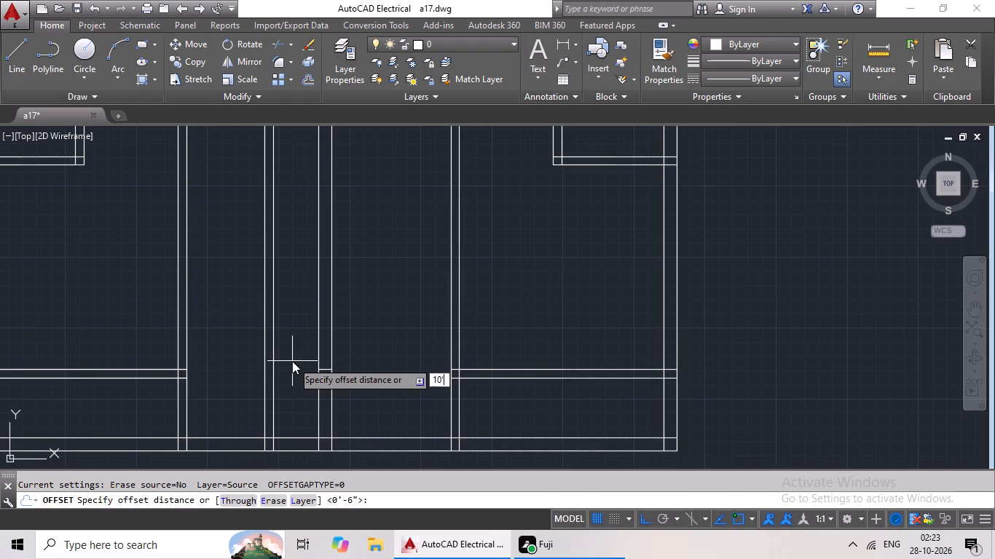
key(4)
key(shift+quotedbl)
key(Return)
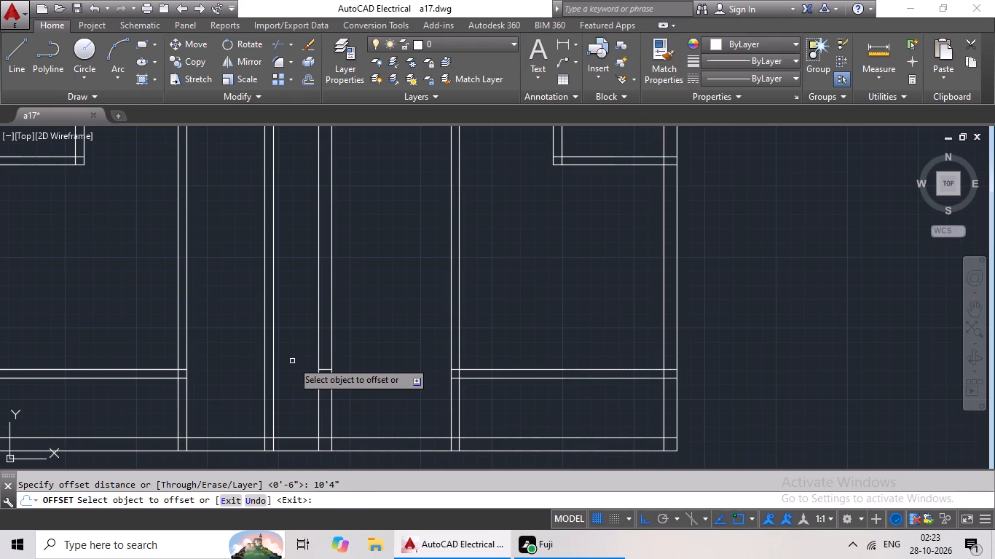
drag(229, 437, 229, 405)
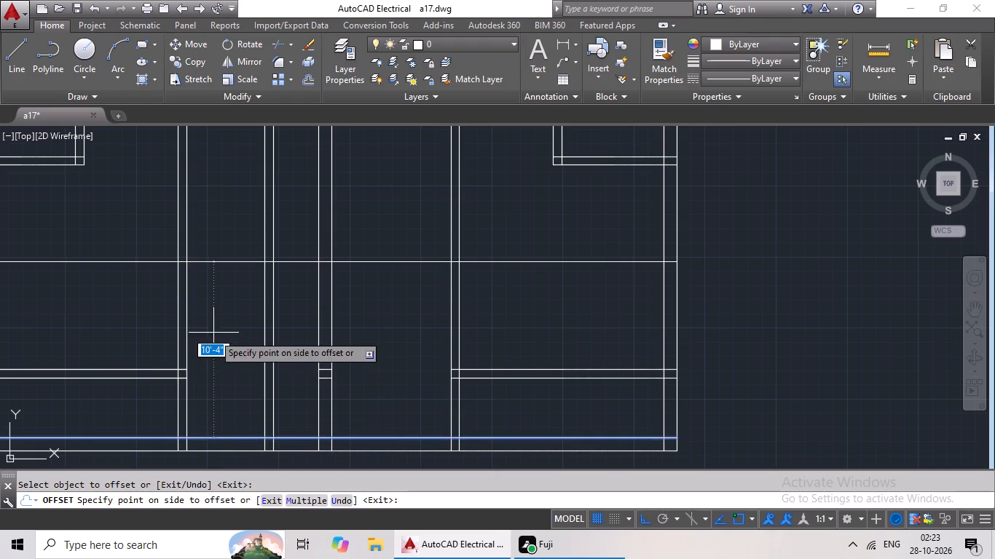
click(213, 330)
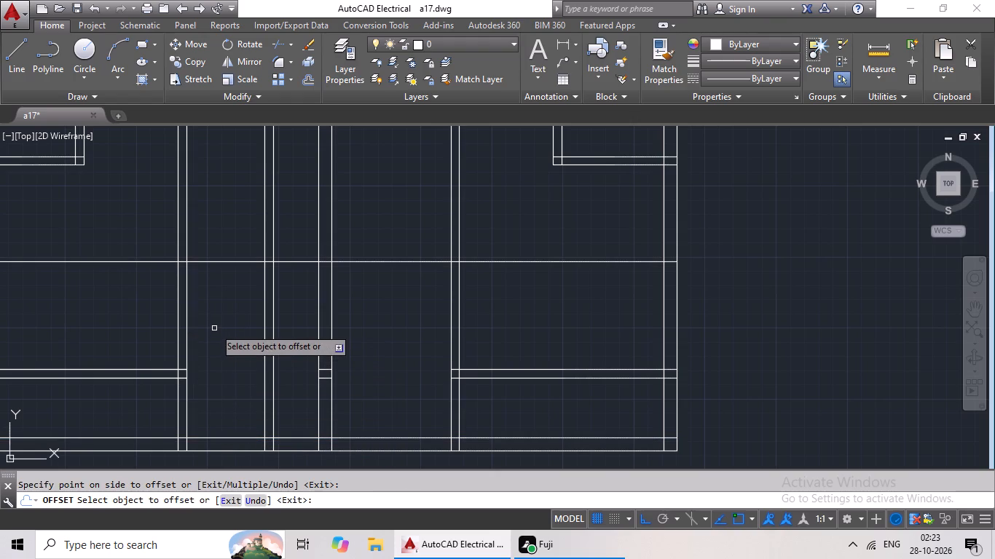
click(214, 328)
scroll(228, 323, down, 3)
middle_click(231, 301)
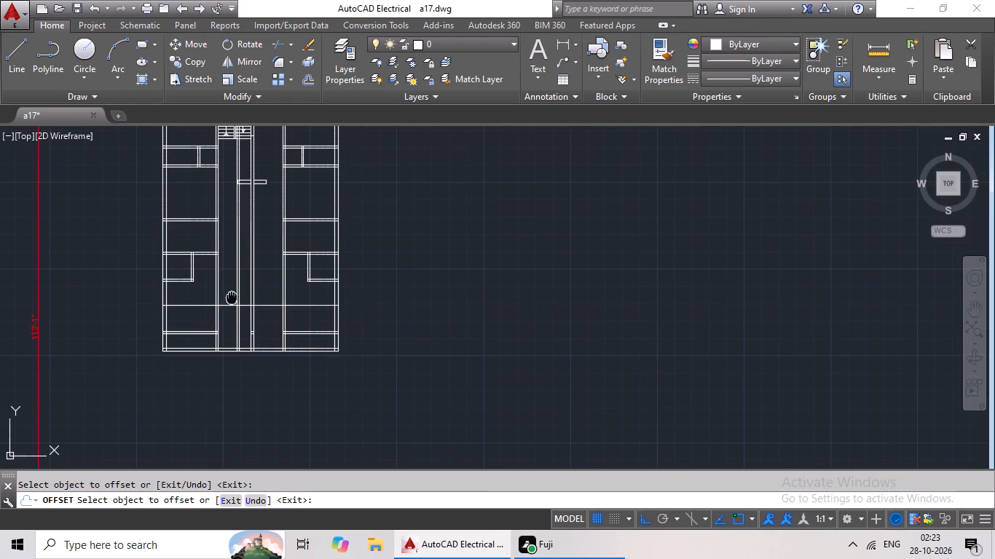
key(Escape)
Offset the new horizontal line 6" upward to form a second partition.
scroll(233, 296, up, 3)
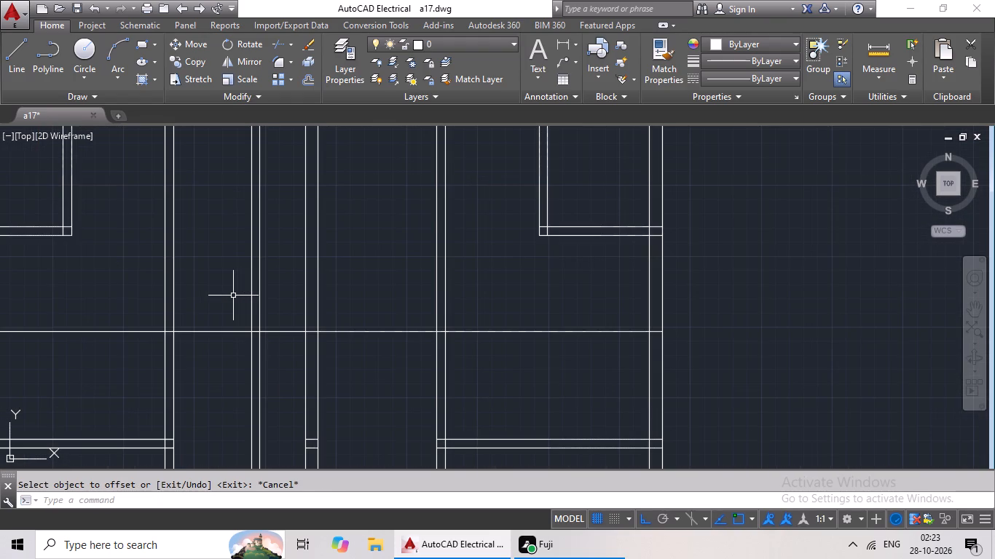
key(Escape)
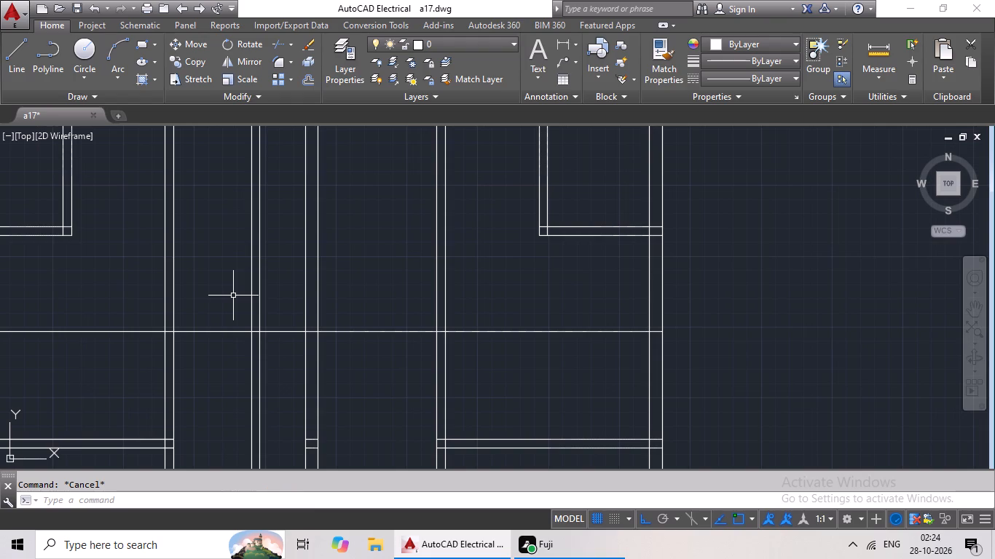
text(6")
key(Return)
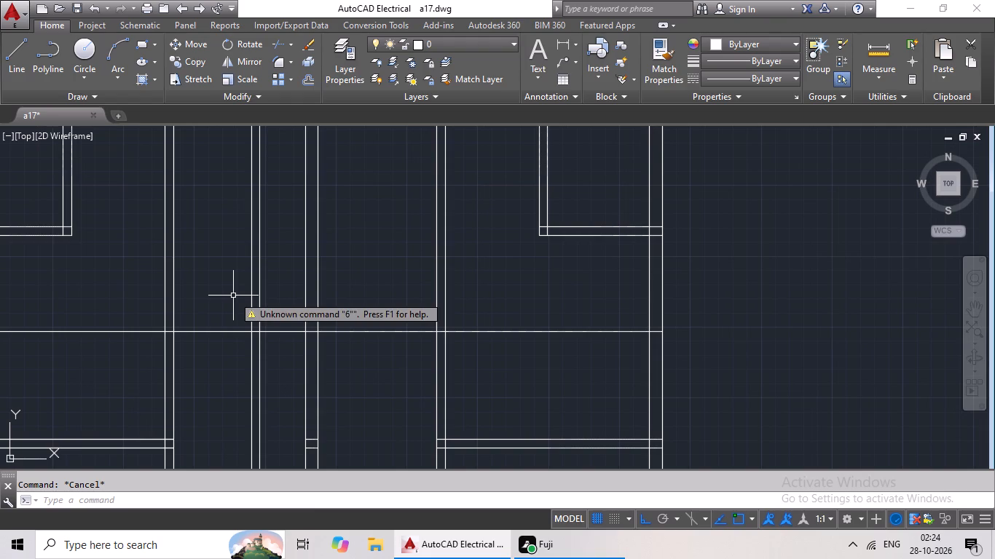
key(Escape)
key(Escape)
key(Escape)
key(Escape)
key(o)
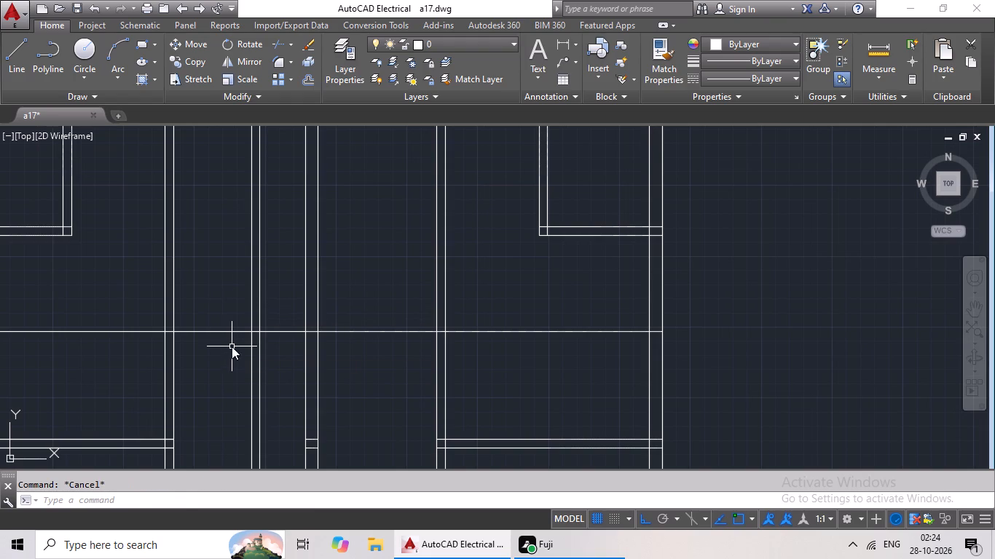
key(Return)
text(6")
key(Return)
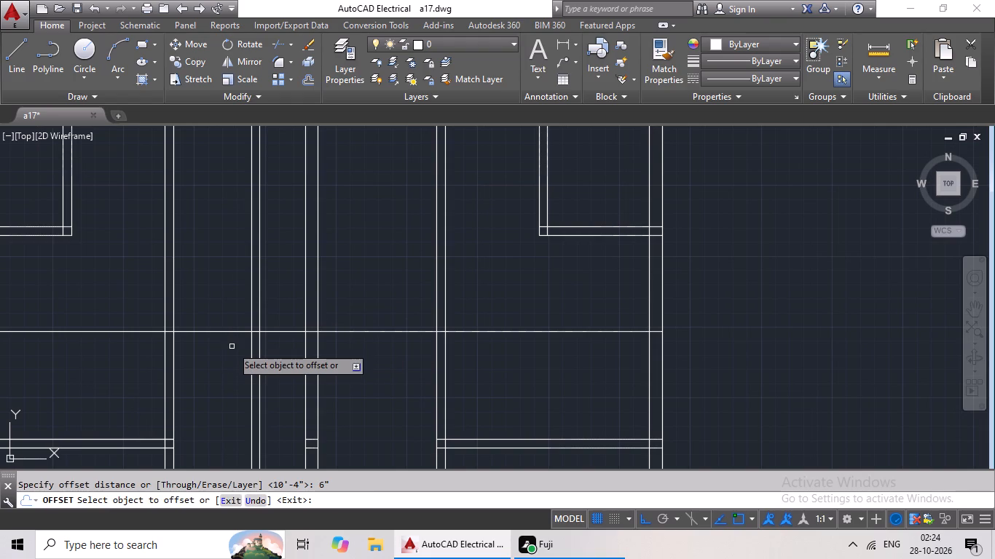
click(231, 333)
click(231, 311)
key(Escape)
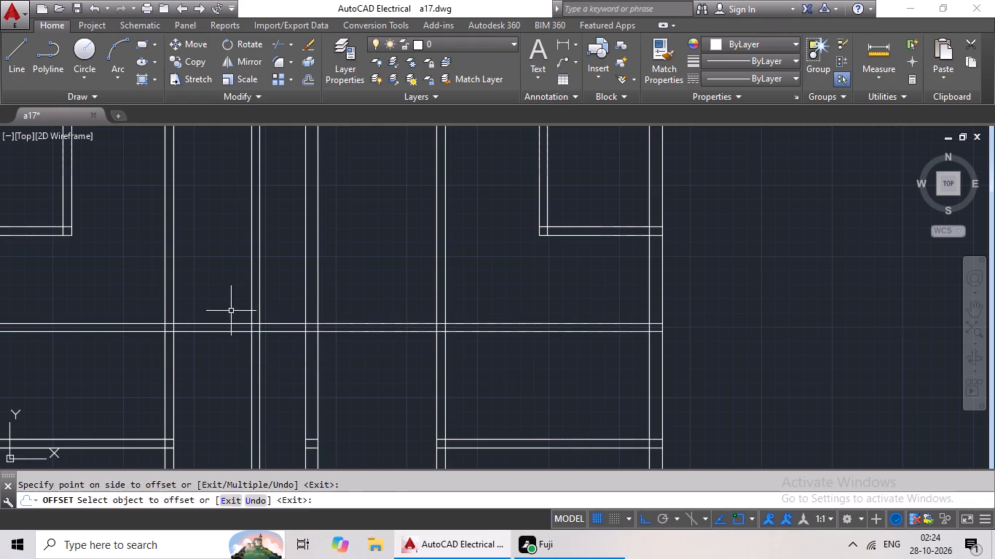
key(Escape)
key(Escape)
Trim the new horizontal partition lines across the left room, the right room and the space right of the central wall.
text(TR)
key(space)
key(space)
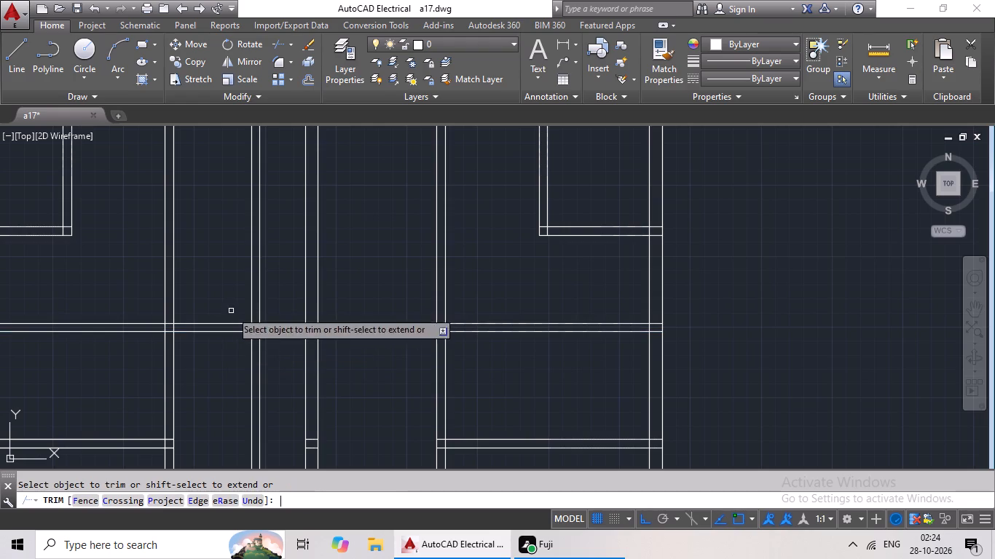
drag(131, 302, 102, 357)
click(102, 357)
scroll(399, 294, up, 1)
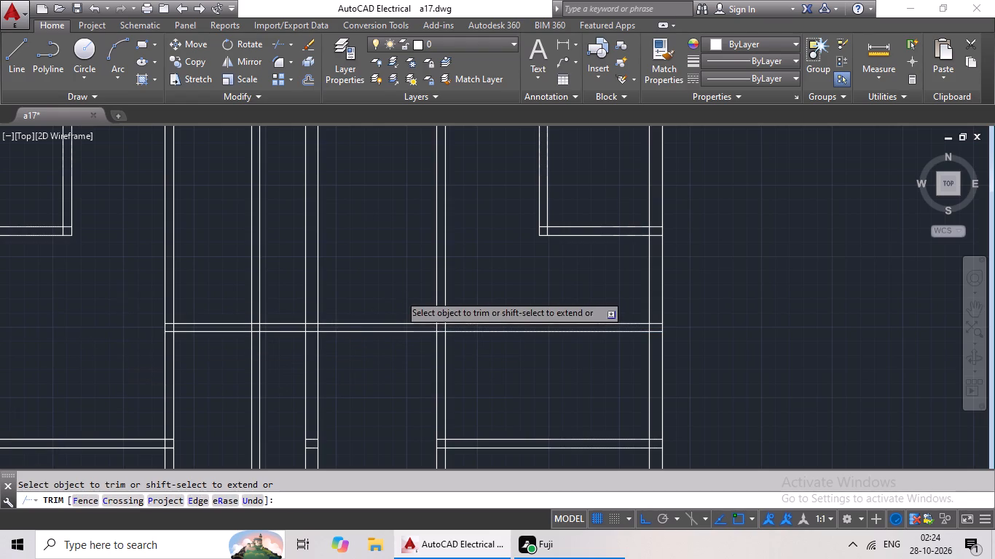
drag(412, 285, 371, 403)
click(371, 403)
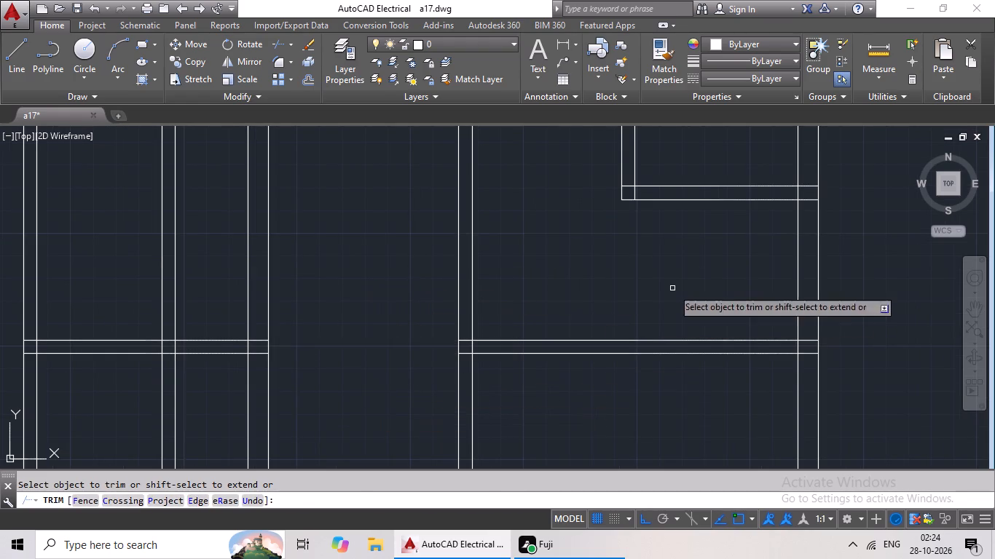
drag(673, 285, 608, 389)
click(608, 389)
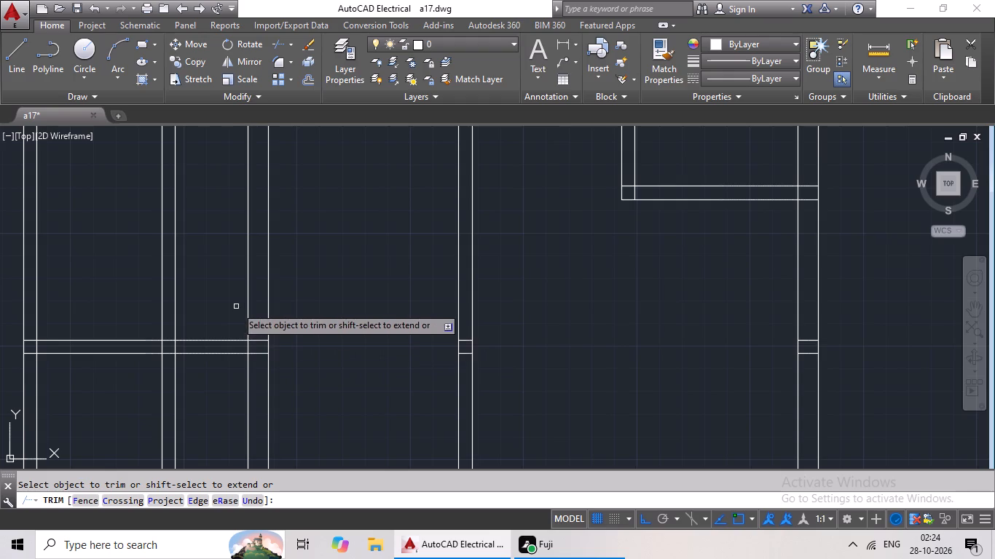
scroll(236, 306, down, 1)
click(235, 275)
scroll(232, 279, down, 1)
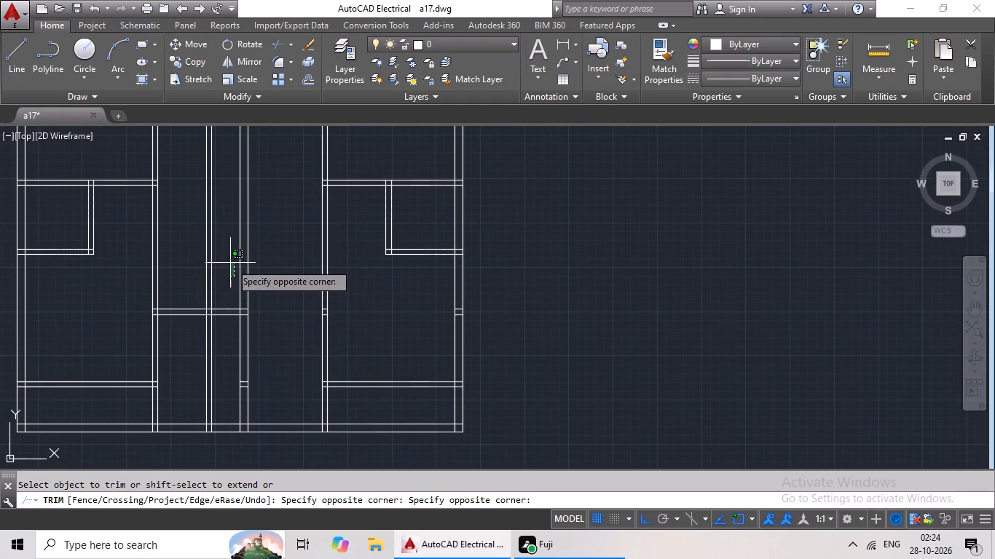
click(229, 261)
scroll(229, 261, up, 1)
key(Escape)
key(Escape)
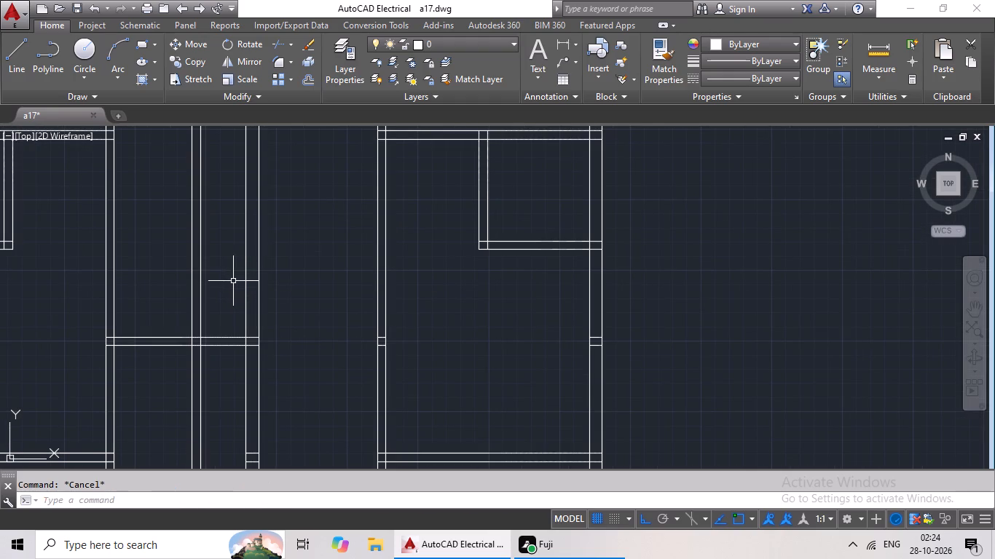
Trim the horizontal partition between the new vertical partition and the central wall, and the vertical partition lines above it, to form a corner.
text(TR)
key(space)
key(space)
drag(237, 293, 212, 364)
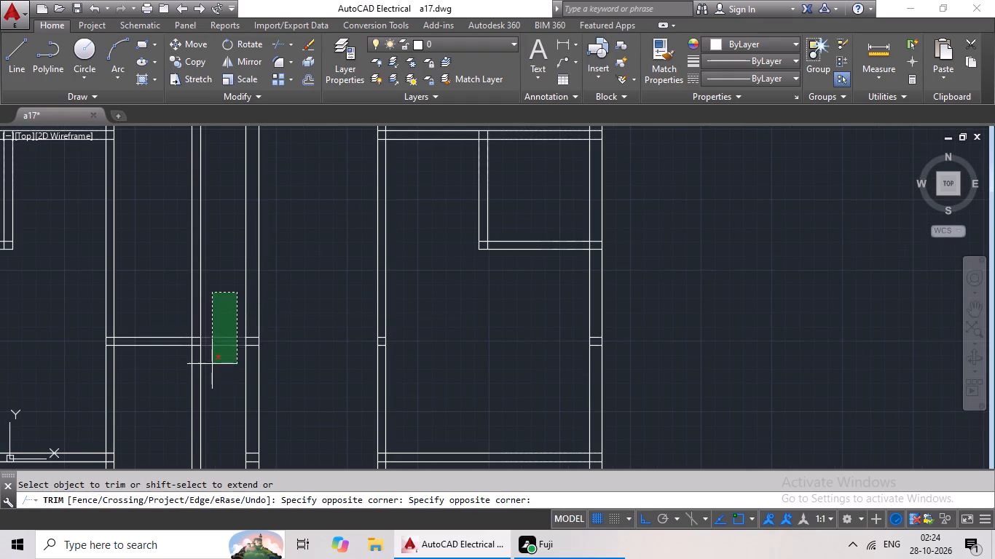
drag(212, 364, 210, 373)
drag(224, 272, 181, 321)
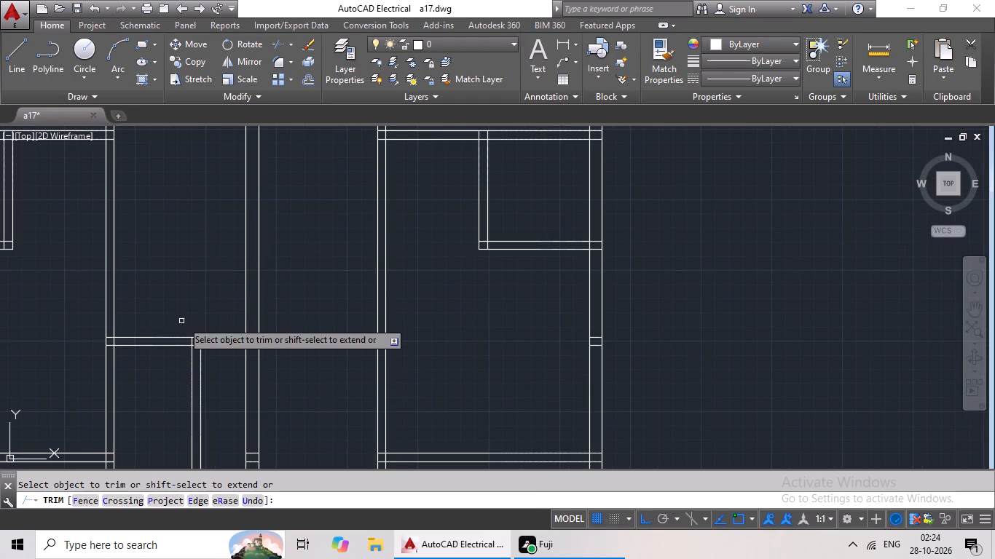
Offset the left line of the right room's vertical partition 4'7" toward the central wall.
middle_drag(306, 322, 425, 304)
scroll(426, 304, down, 1)
middle_drag(426, 304, 444, 266)
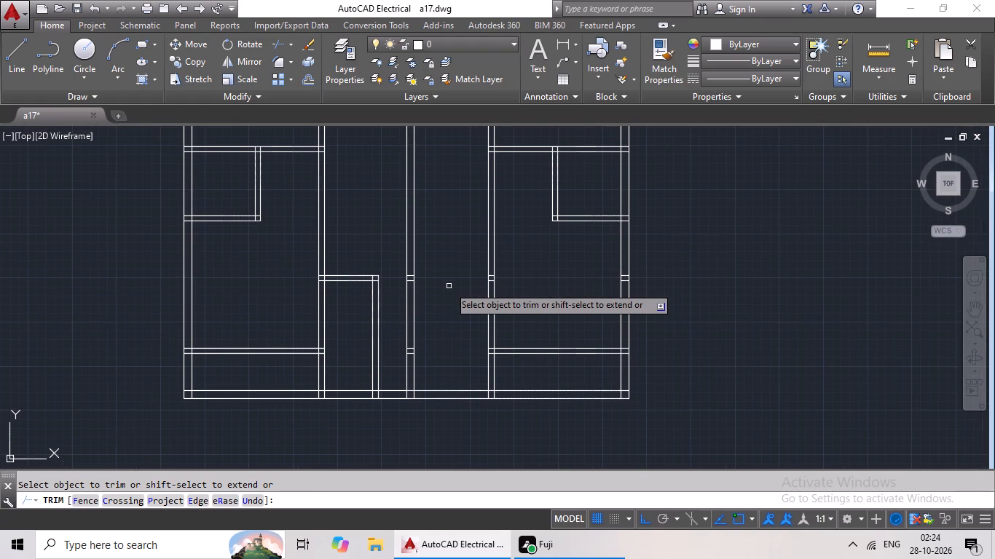
key(Escape)
key(Escape)
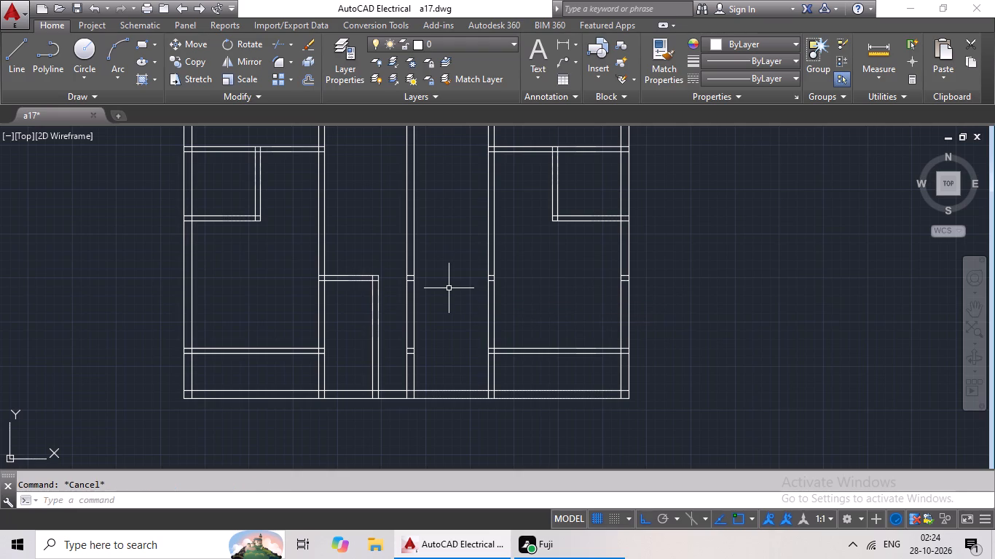
key(o)
key(Return)
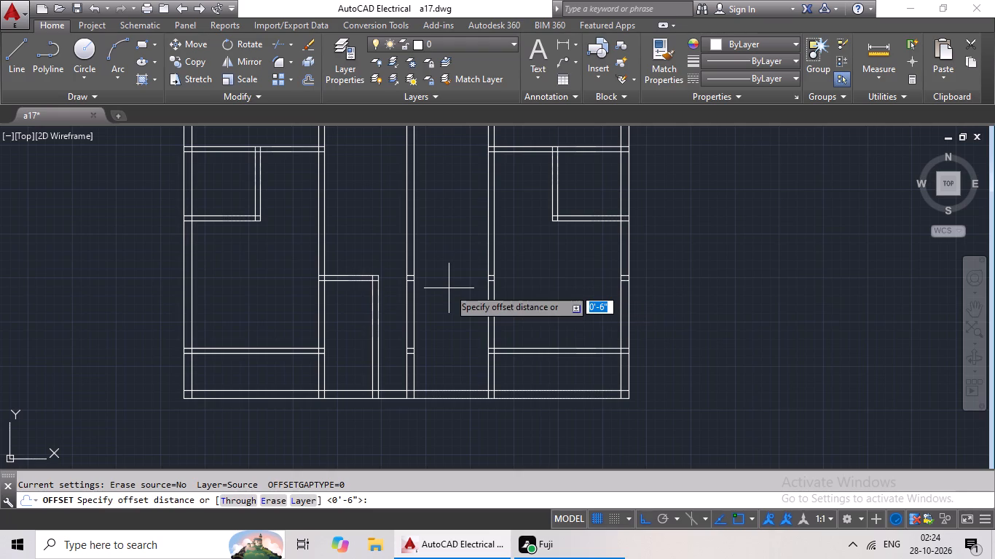
text(4'7")
key(Return)
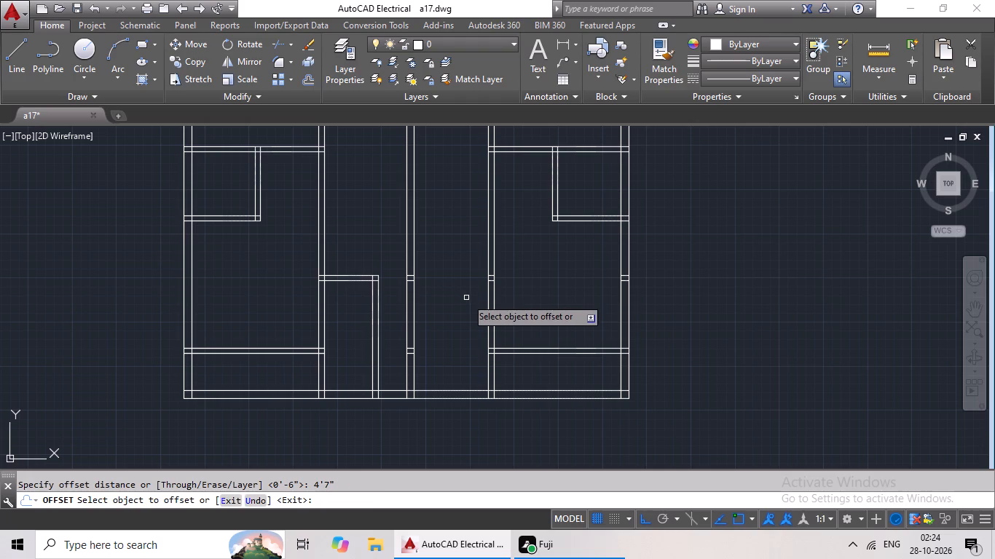
drag(487, 313, 476, 318)
click(462, 326)
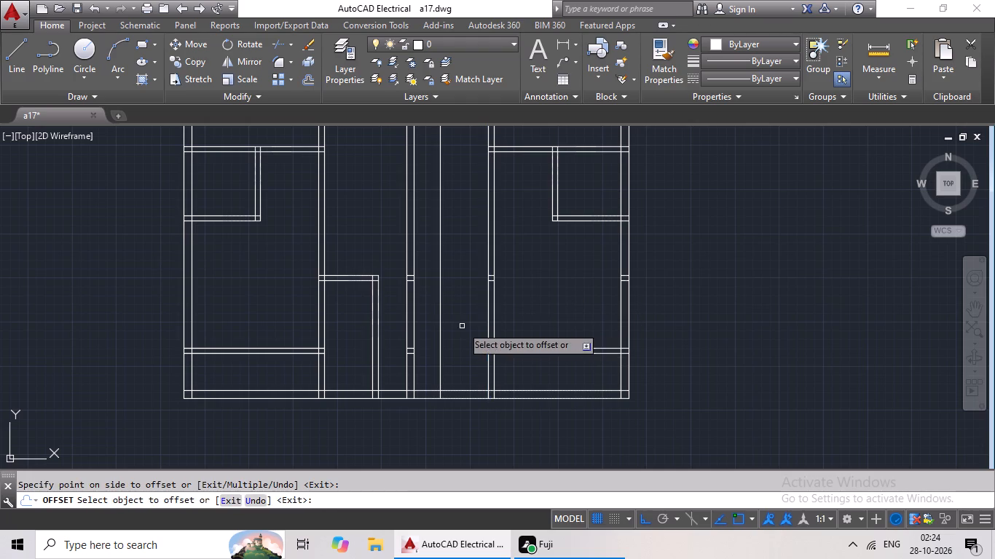
key(Escape)
key(Escape)
key(Escape)
key(Escape)
Offset the new vertical line 6" toward the central wall to form a partition.
key(o)
key(Return)
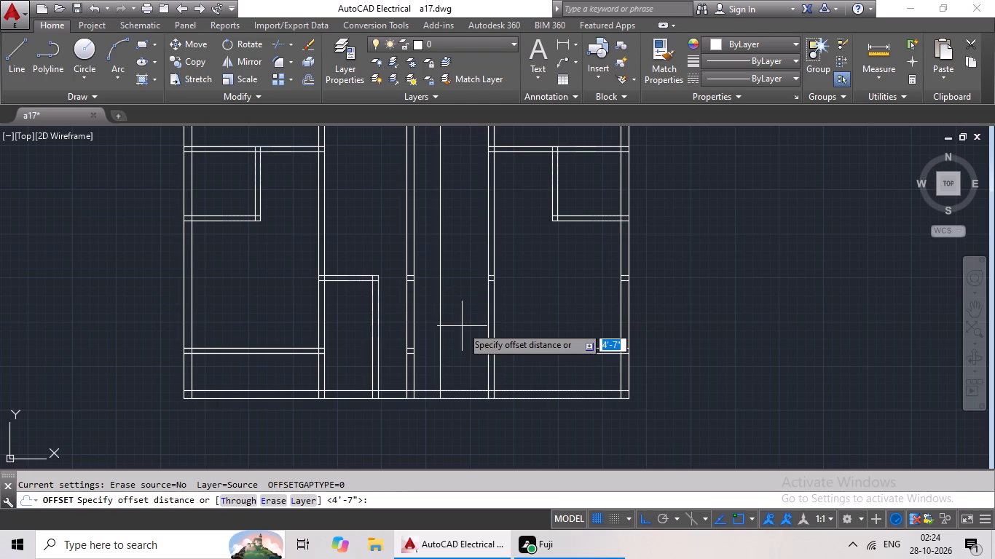
text(6")
key(Return)
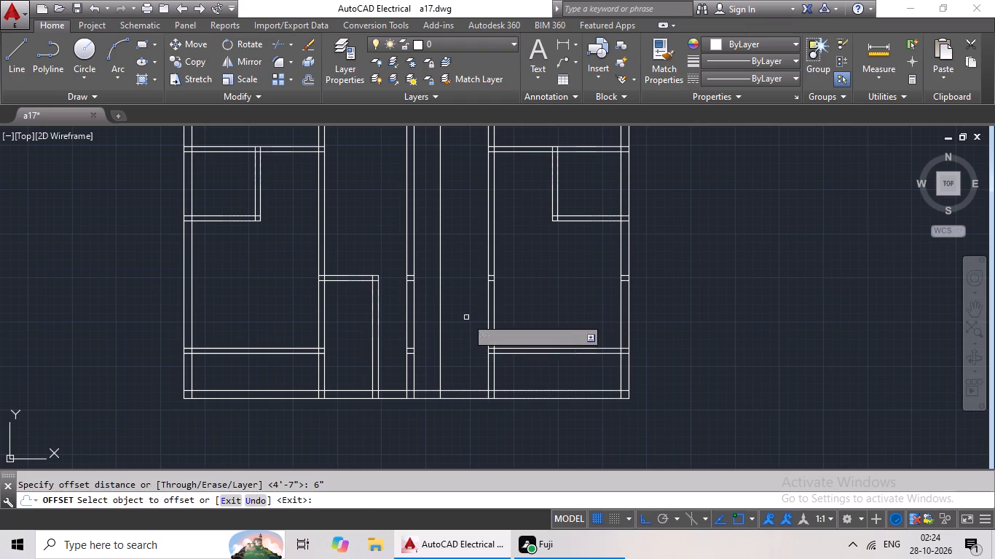
click(441, 333)
click(432, 338)
key(Escape)
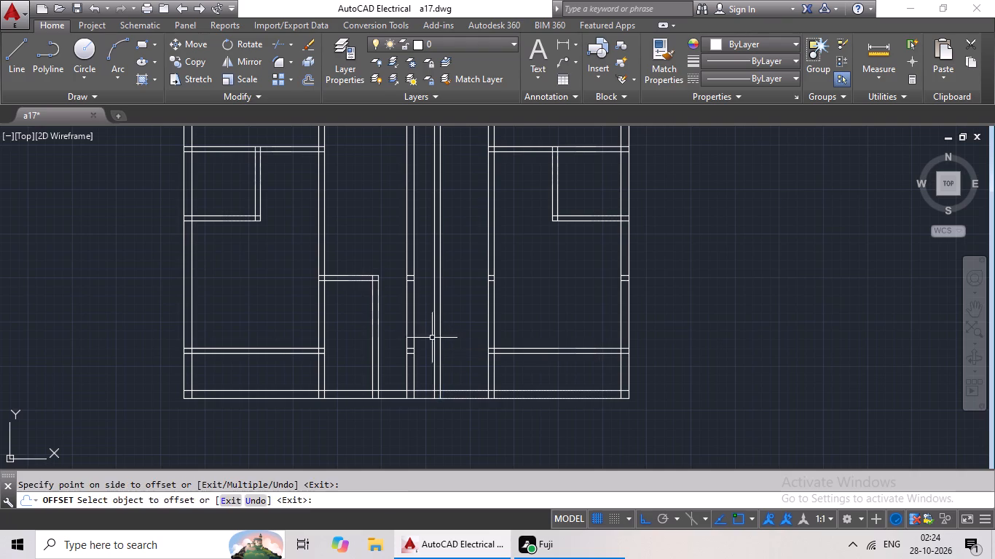
key(Escape)
scroll(495, 279, up, 3)
key(Escape)
Erase the leftover short horizontal segments inside the right room's vertical partition, the central wall at both levels, and the right outer wall.
scroll(486, 261, up, 3)
drag(486, 259, 477, 290)
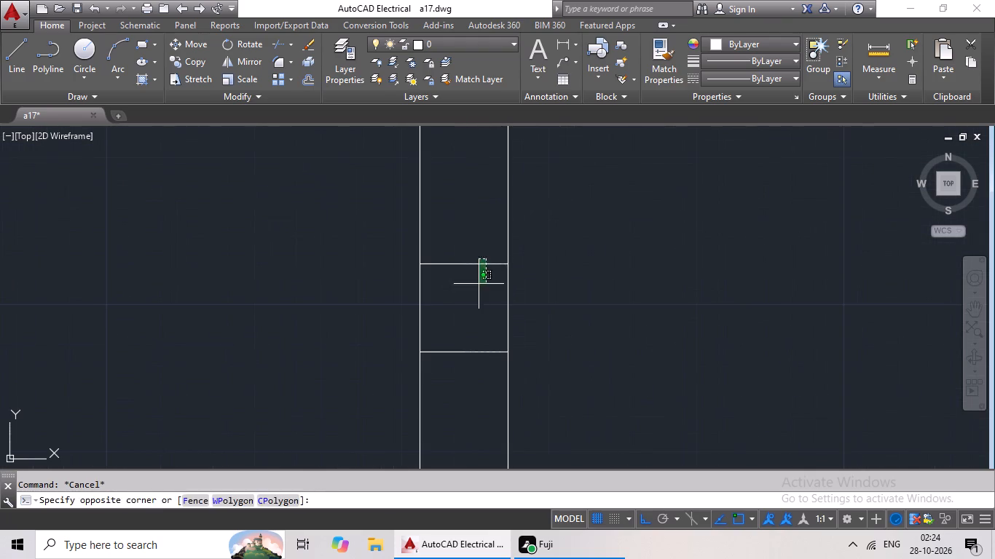
drag(477, 290, 458, 386)
scroll(487, 368, down, 4)
middle_drag(444, 366, 514, 271)
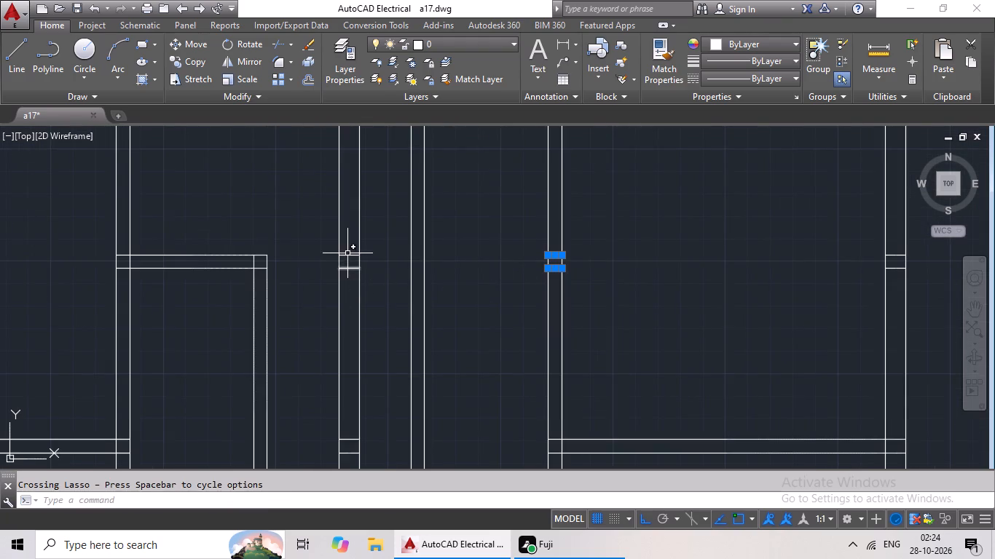
scroll(347, 250, up, 2)
drag(347, 236, 347, 336)
click(358, 333)
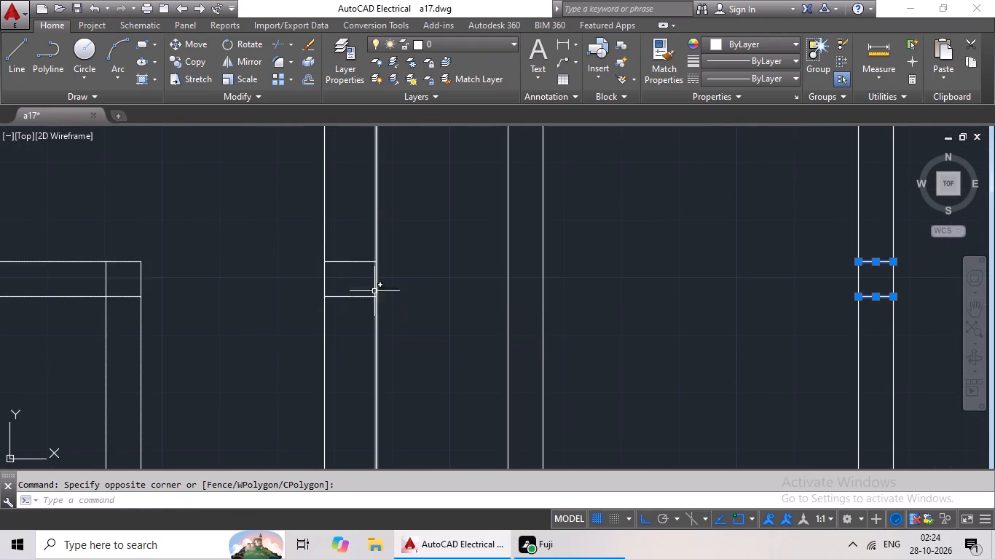
drag(354, 245, 337, 340)
click(337, 340)
scroll(401, 319, down, 3)
middle_drag(409, 326, 428, 234)
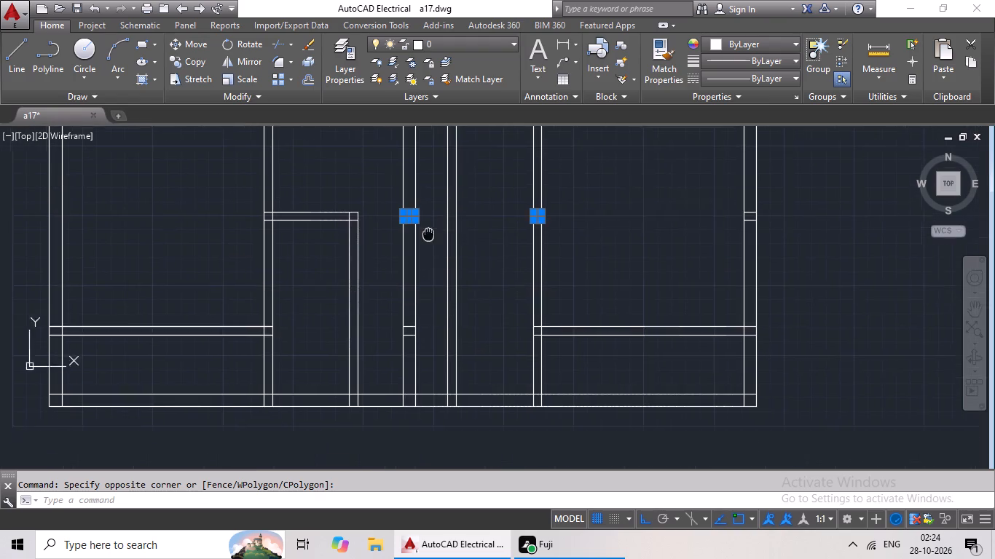
scroll(404, 348, up, 4)
drag(438, 204, 415, 323)
click(415, 323)
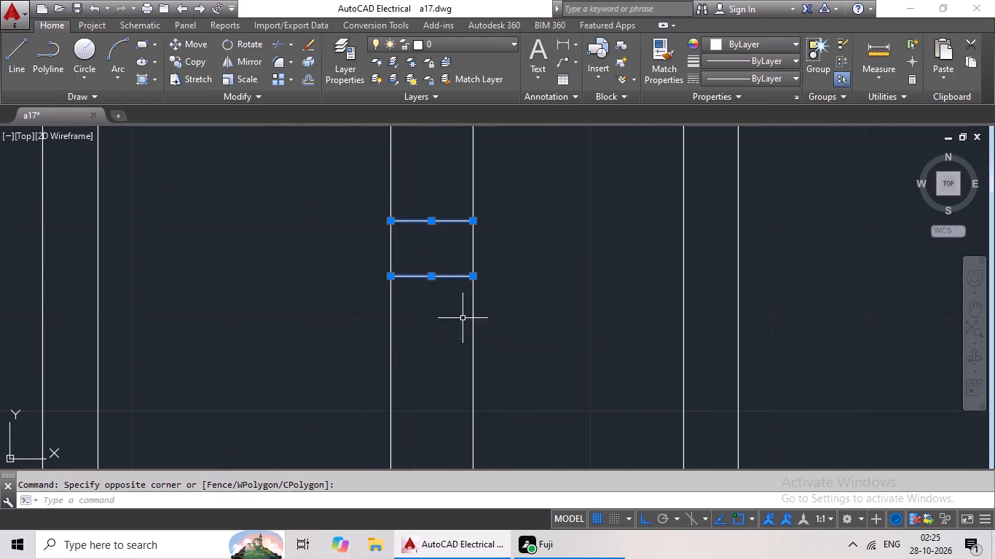
scroll(518, 288, down, 3)
middle_drag(540, 285, 288, 340)
scroll(412, 310, down, 2)
middle_drag(534, 273, 425, 315)
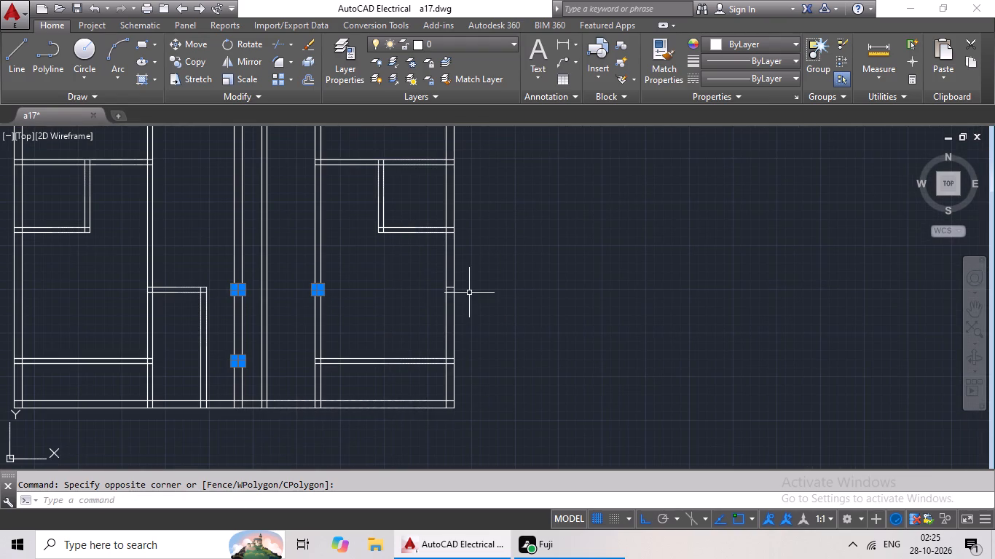
scroll(446, 296, up, 5)
drag(479, 183, 456, 303)
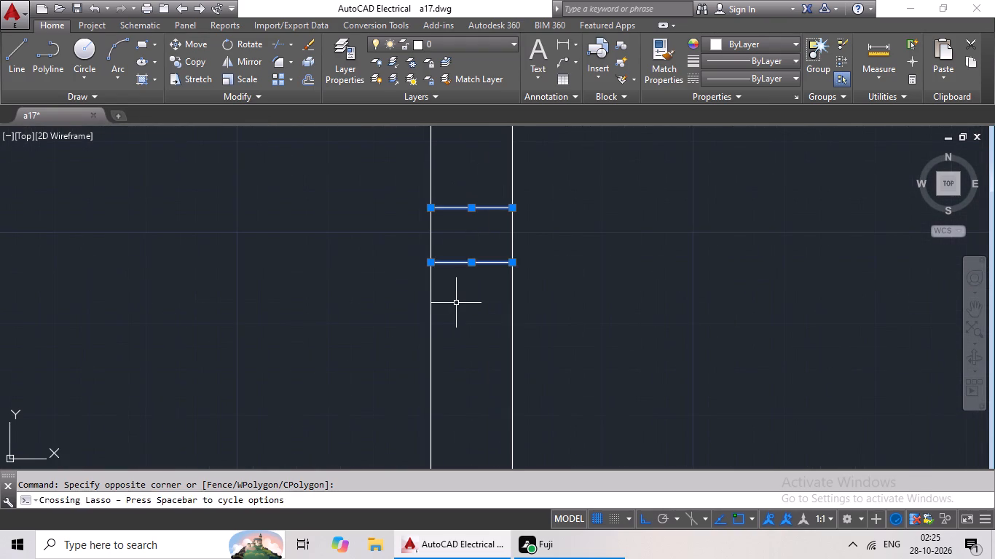
key(Delete)
scroll(505, 293, down, 4)
scroll(385, 340, down, 1)
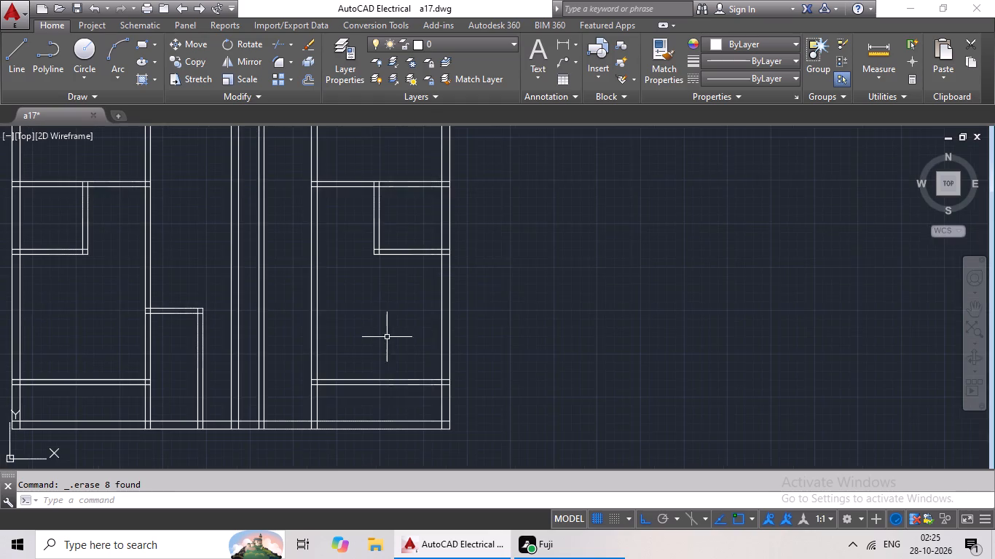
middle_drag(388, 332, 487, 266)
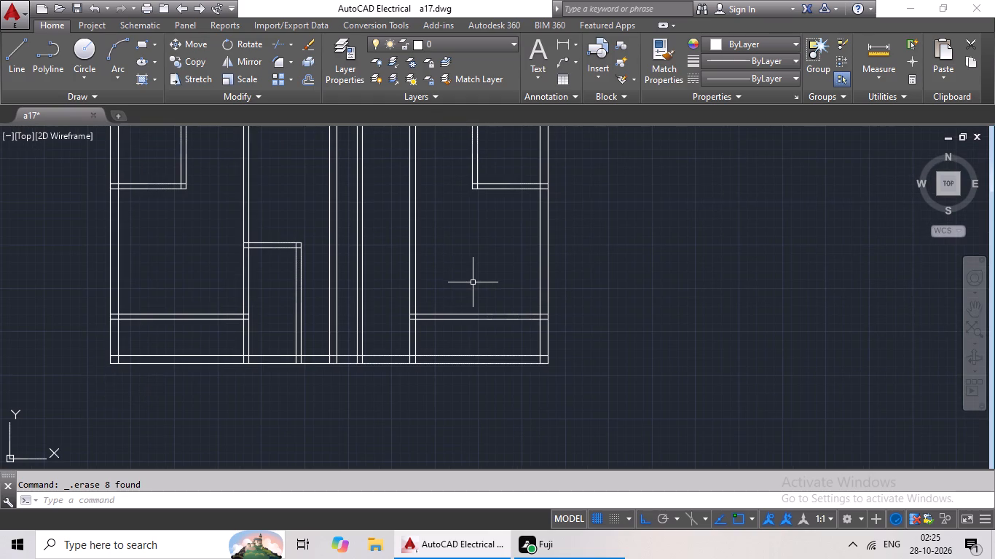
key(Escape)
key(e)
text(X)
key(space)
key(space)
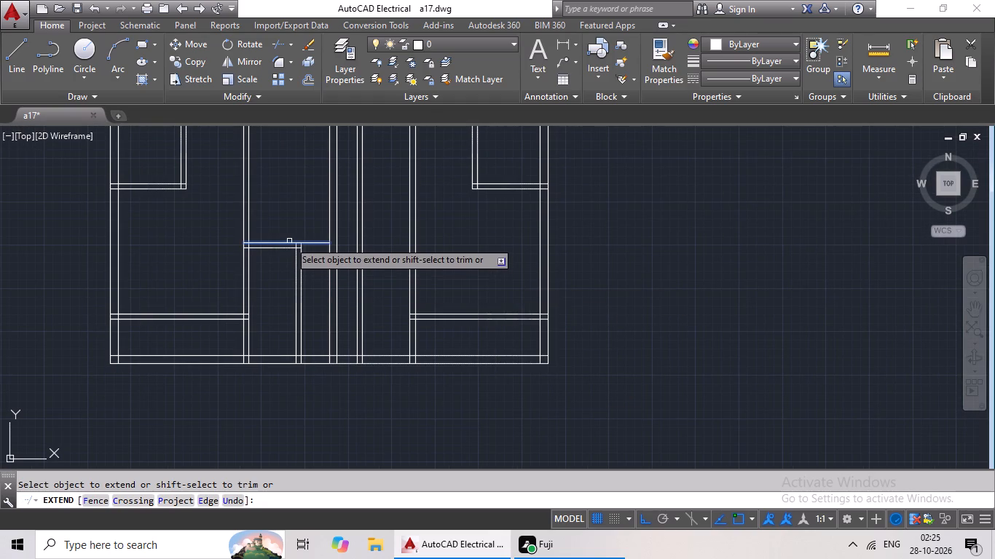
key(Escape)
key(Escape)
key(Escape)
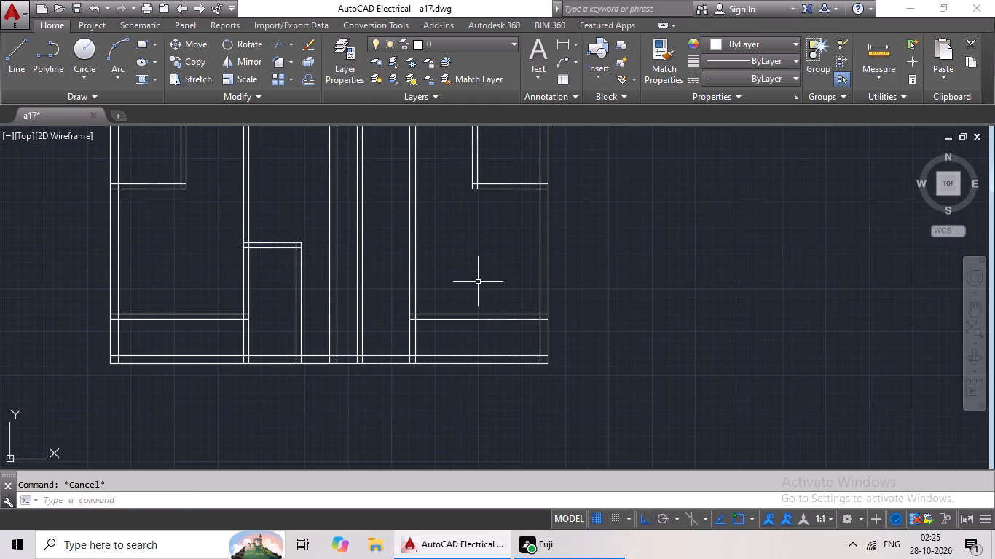
Offset the inner line of the bottom outer wall 10'4" upward into the plan.
key(o)
key(Return)
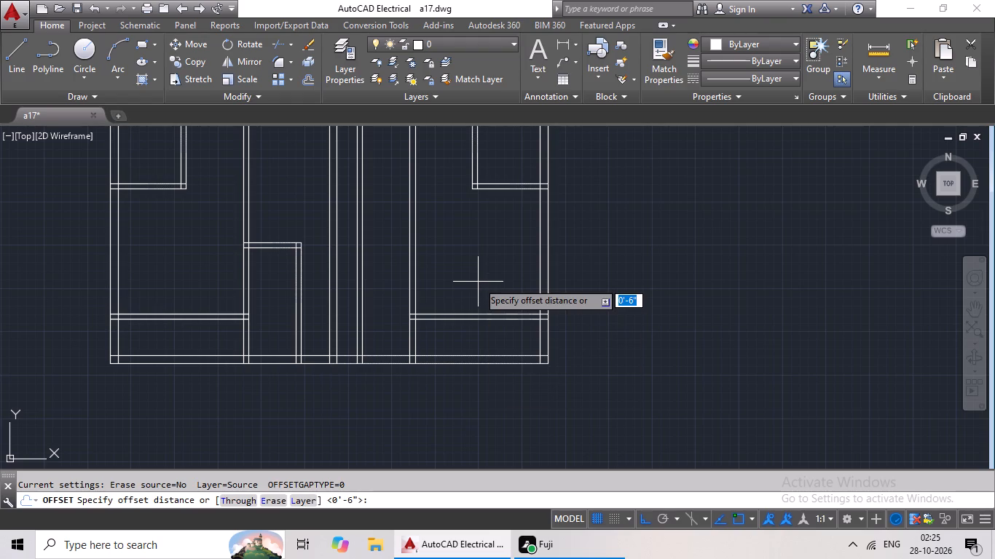
text(10')
key(4)
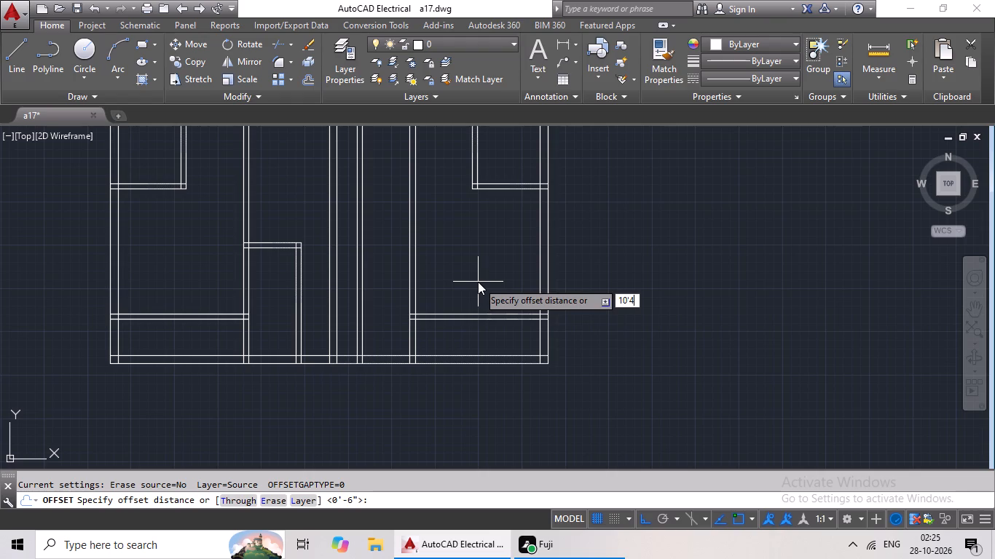
key(shift+quotedbl)
key(Return)
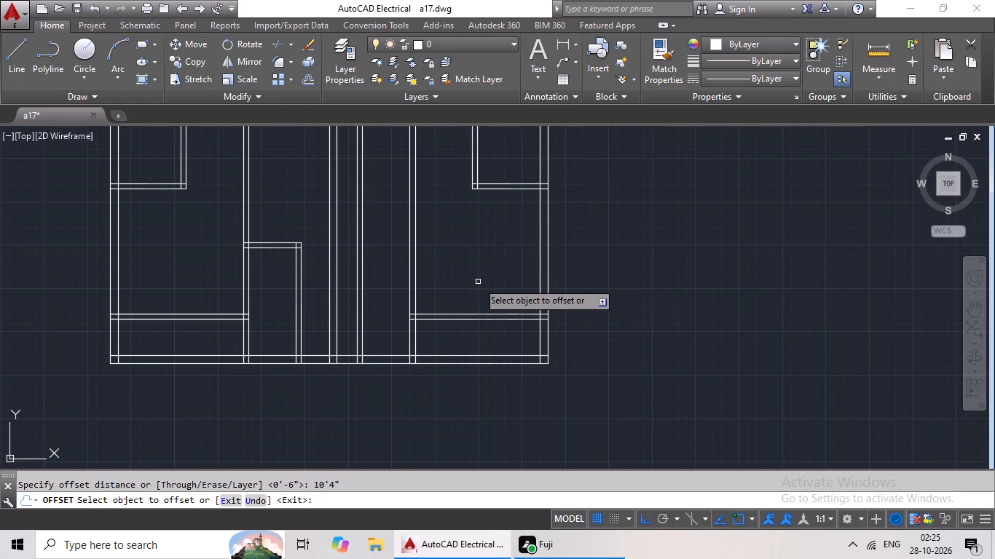
click(394, 355)
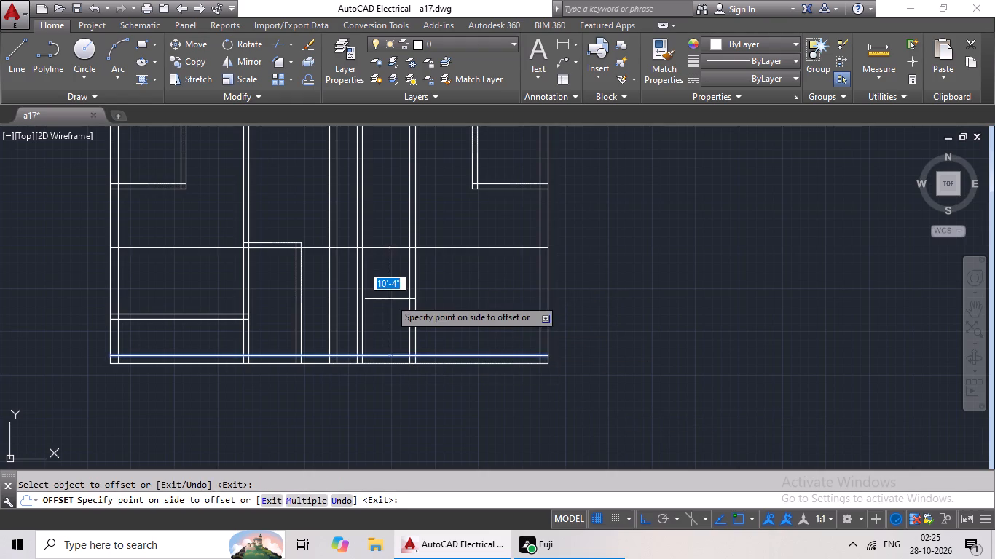
click(390, 296)
key(Escape)
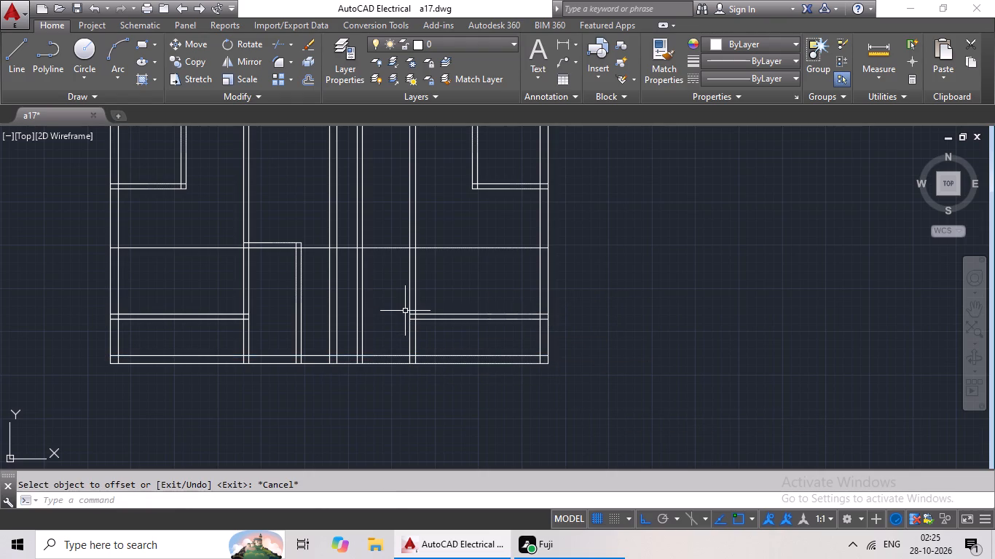
Offset the new horizontal line 6" upward to form a partition.
key(o)
key(Return)
text(6")
key(Return)
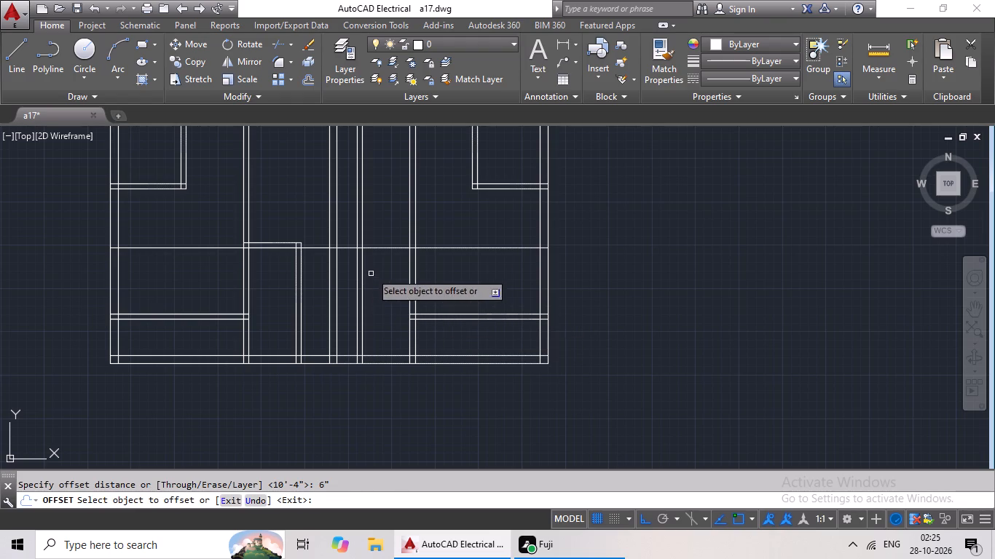
click(379, 250)
click(380, 237)
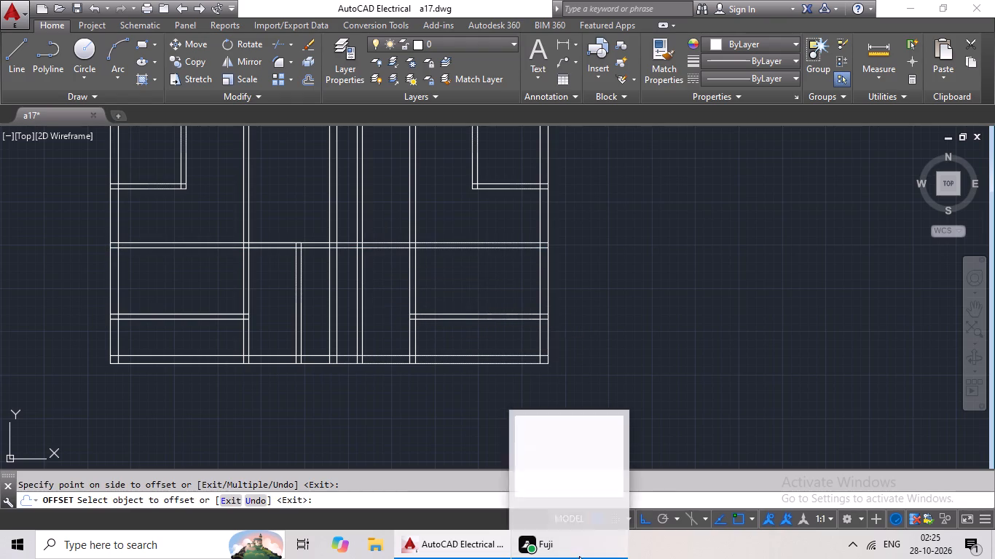
key(Escape)
key(Escape)
Trim the horizontal partition lines across the right room and between the central wall and the new vertical partition.
key(t)
text(R)
key(space)
key(space)
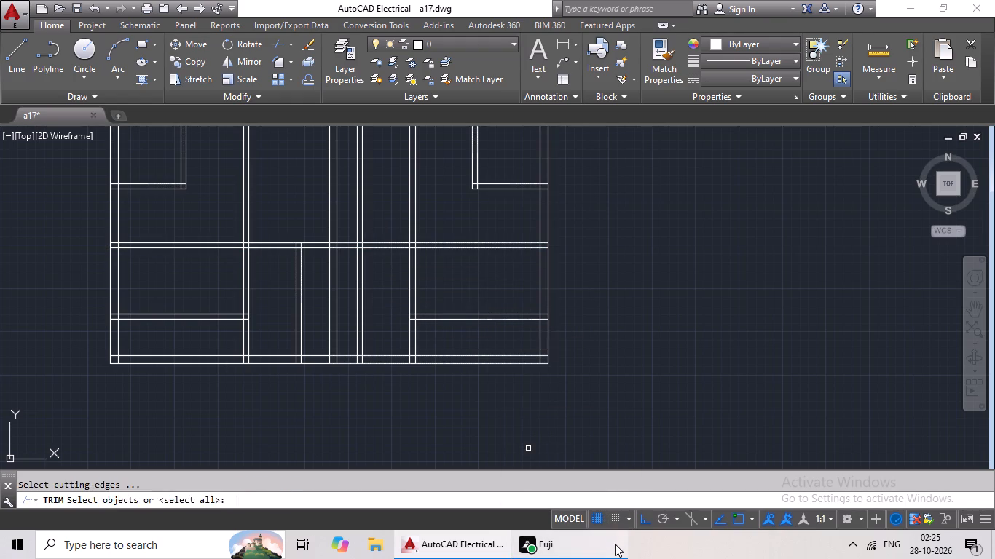
scroll(458, 245, up, 2)
drag(493, 226, 450, 314)
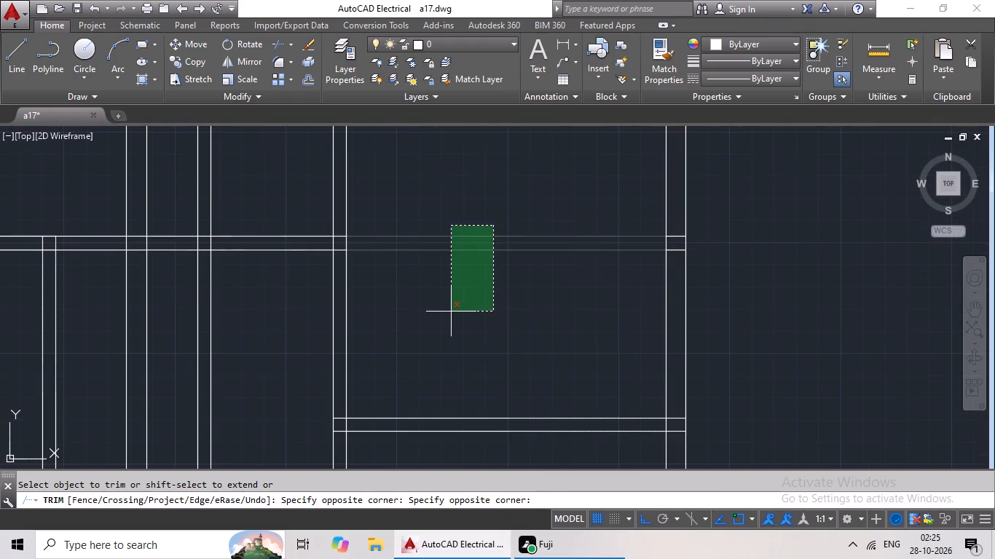
drag(450, 314, 449, 317)
click(449, 314)
scroll(516, 281, down, 1)
scroll(306, 250, up, 2)
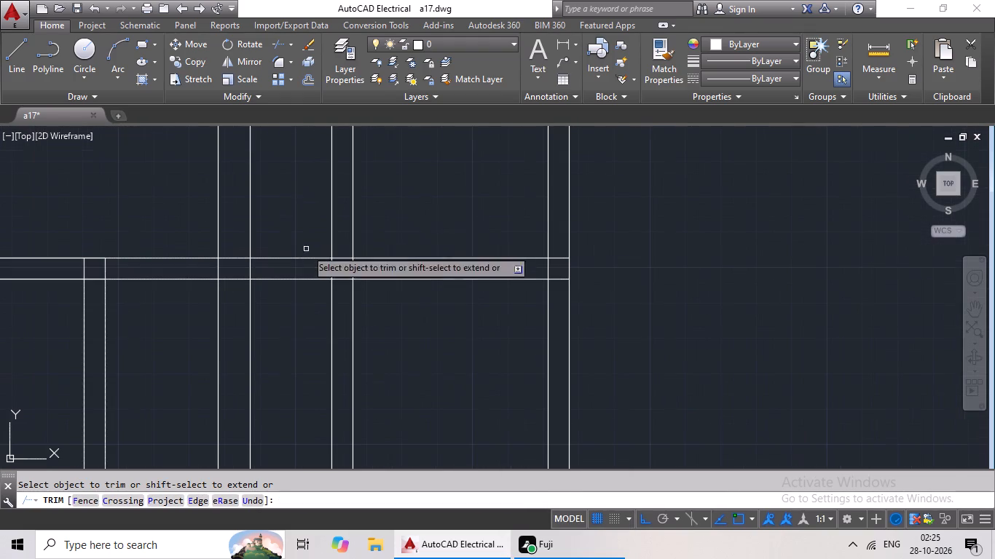
drag(294, 219, 283, 311)
click(283, 311)
scroll(318, 308, down, 1)
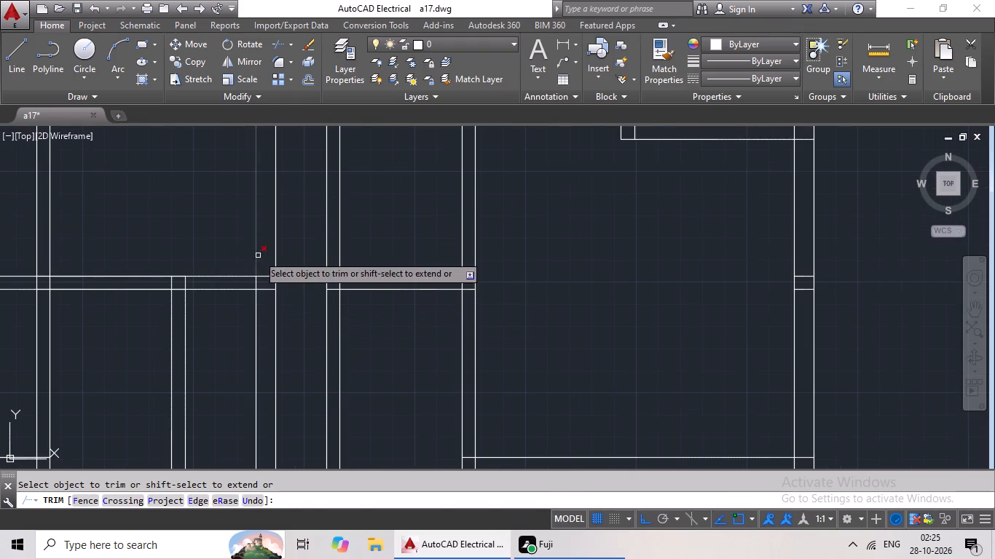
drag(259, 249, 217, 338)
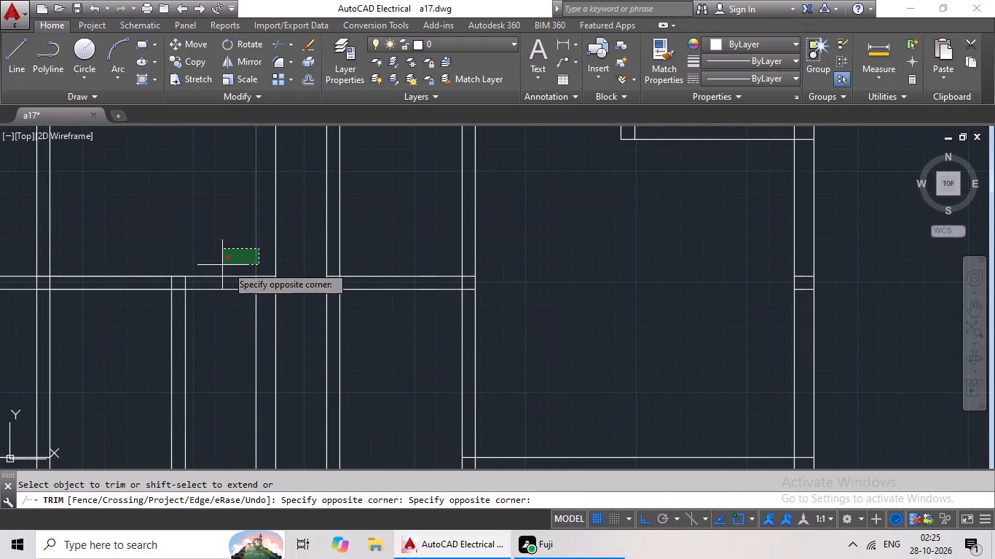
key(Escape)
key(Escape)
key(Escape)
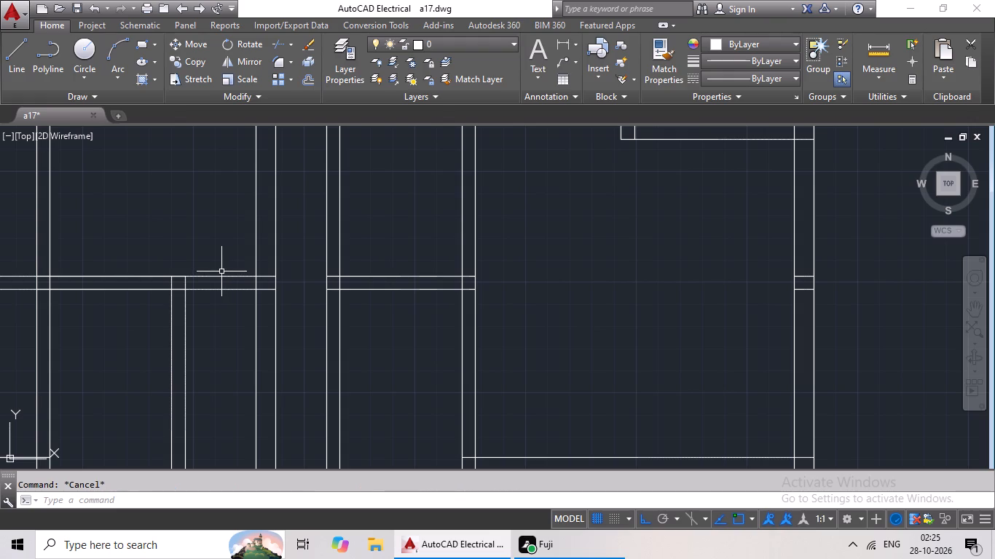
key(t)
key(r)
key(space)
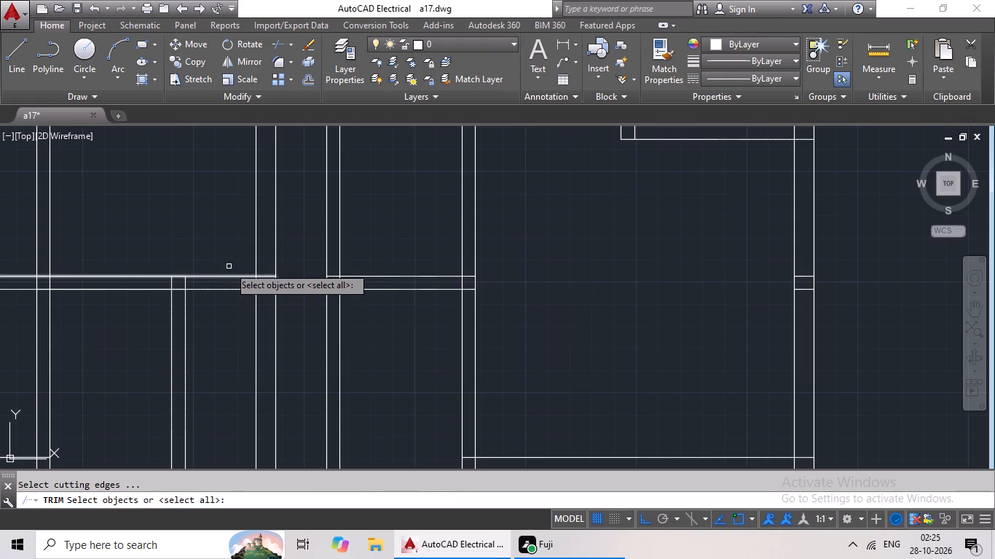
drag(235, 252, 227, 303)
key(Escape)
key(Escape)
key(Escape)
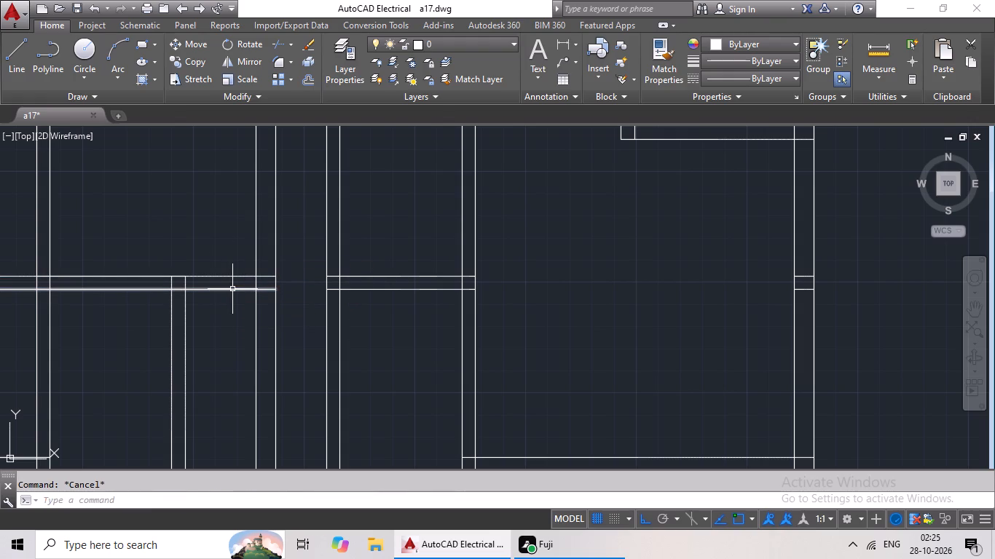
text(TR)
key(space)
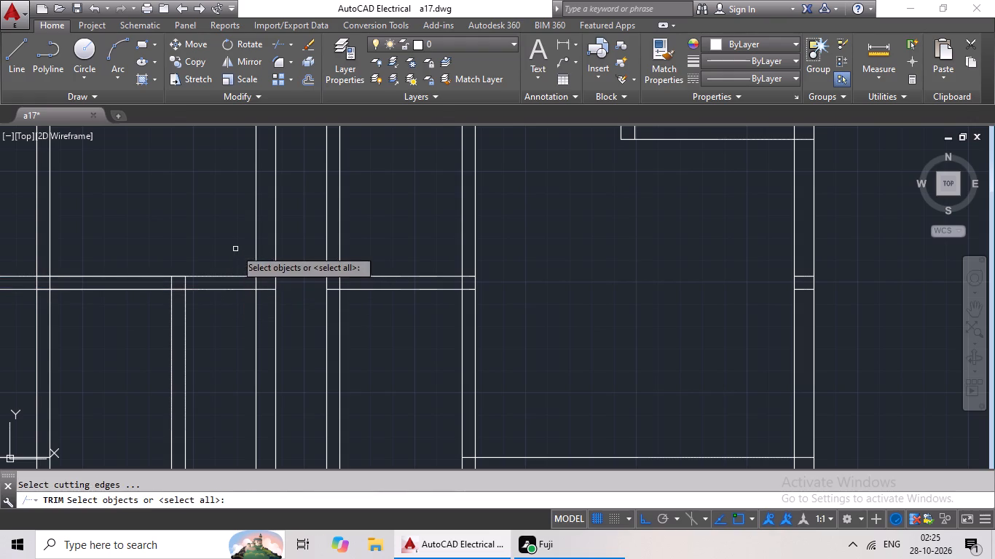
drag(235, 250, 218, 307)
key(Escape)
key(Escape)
Trim both horizontal partition lines between the short vertical partition and the central wall, and across the left room.
key(t)
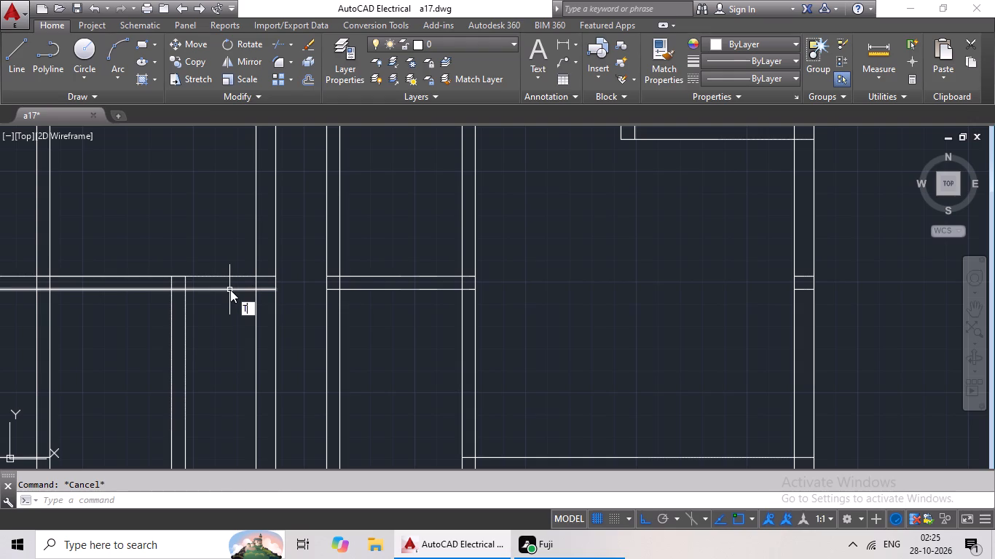
text(R)
key(space)
key(space)
drag(235, 250, 234, 313)
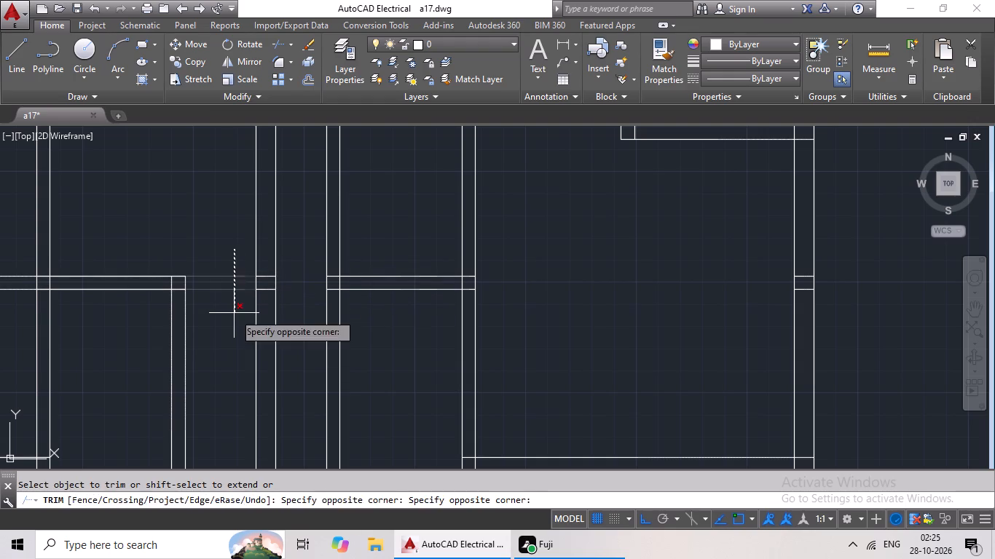
click(234, 313)
middle_drag(234, 315, 504, 354)
drag(229, 266, 174, 378)
drag(174, 378, 184, 376)
scroll(255, 346, down, 3)
scroll(396, 339, up, 1)
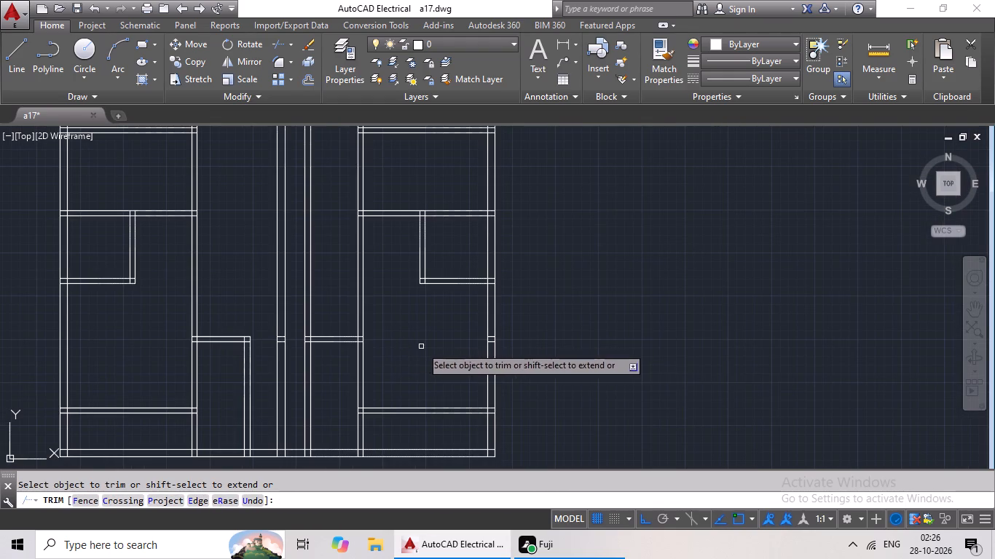
key(Escape)
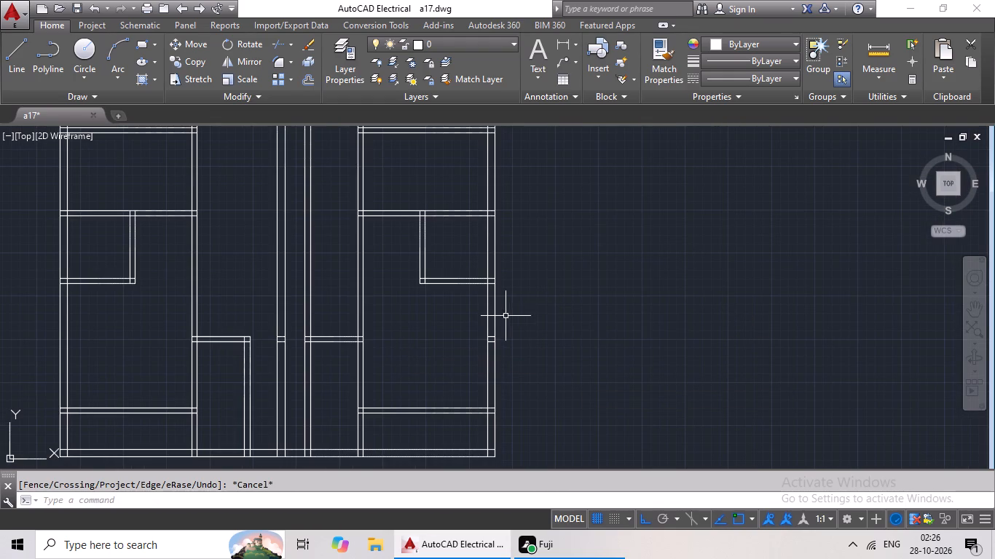
Erase the leftover short horizontal segments inside the right outer wall and the central wall at the new partition's level.
scroll(489, 354, up, 4)
drag(501, 222, 500, 318)
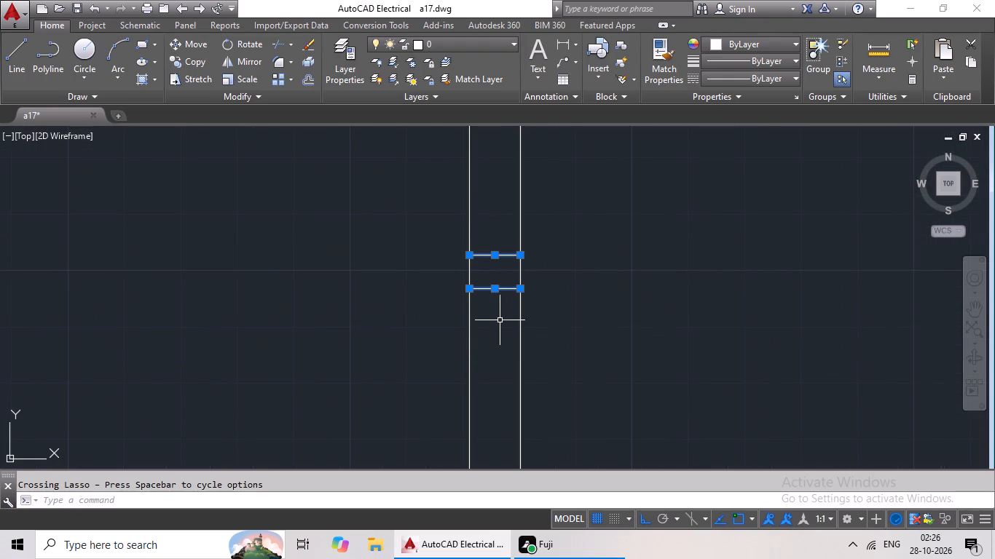
key(Delete)
scroll(543, 293, down, 3)
scroll(200, 287, up, 4)
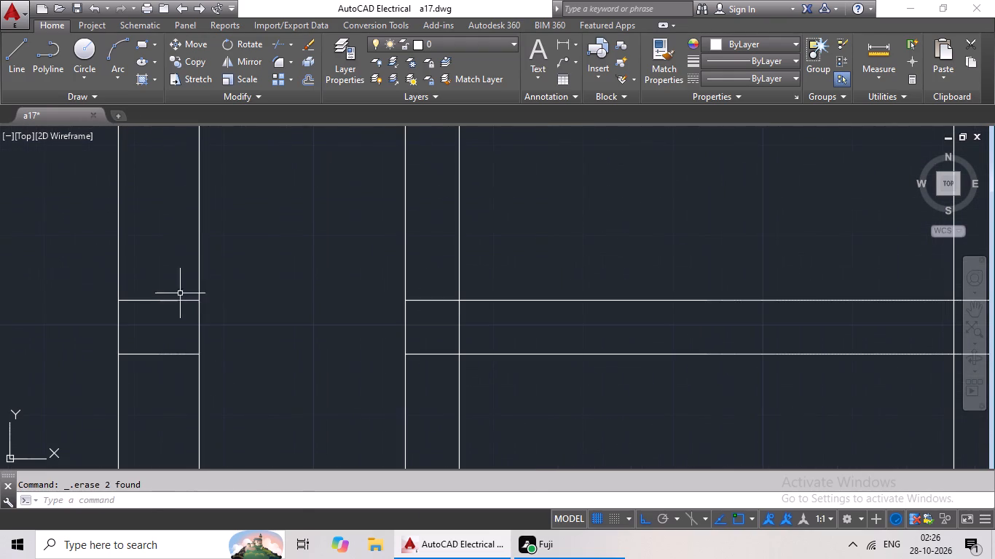
drag(179, 287, 156, 409)
click(156, 409)
key(Delete)
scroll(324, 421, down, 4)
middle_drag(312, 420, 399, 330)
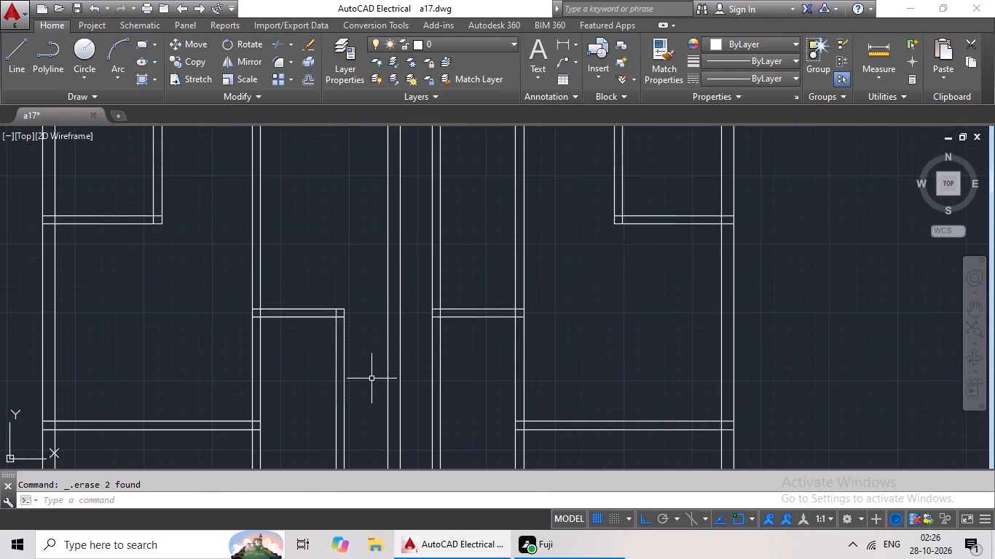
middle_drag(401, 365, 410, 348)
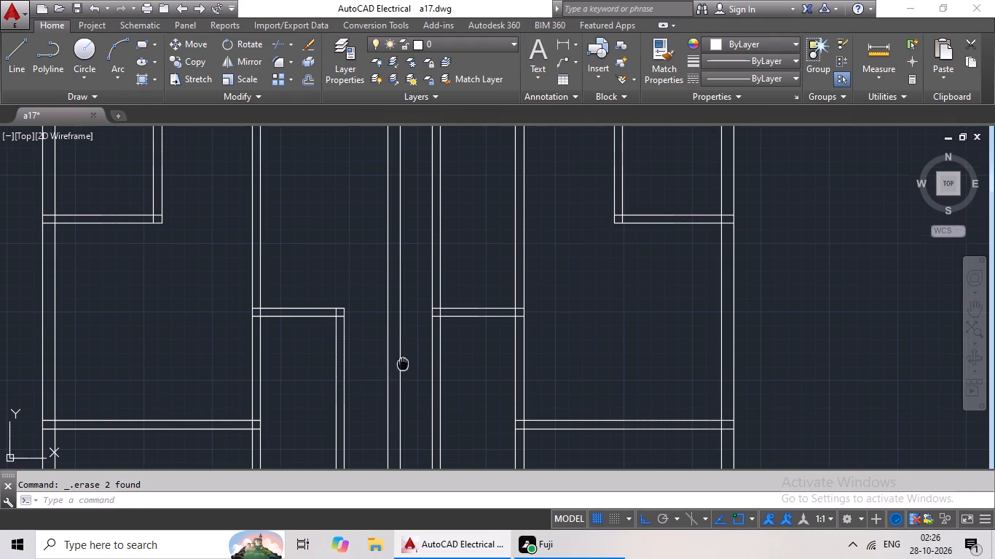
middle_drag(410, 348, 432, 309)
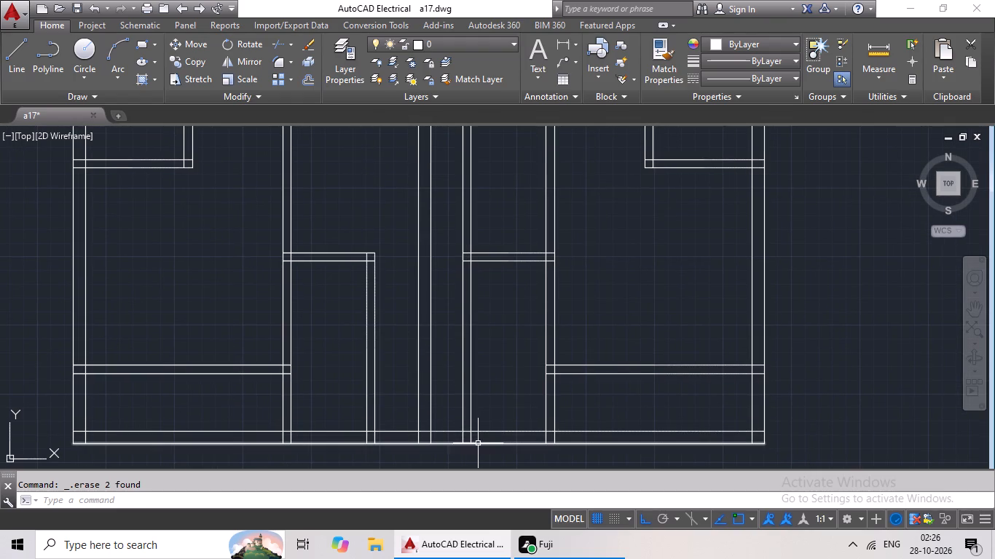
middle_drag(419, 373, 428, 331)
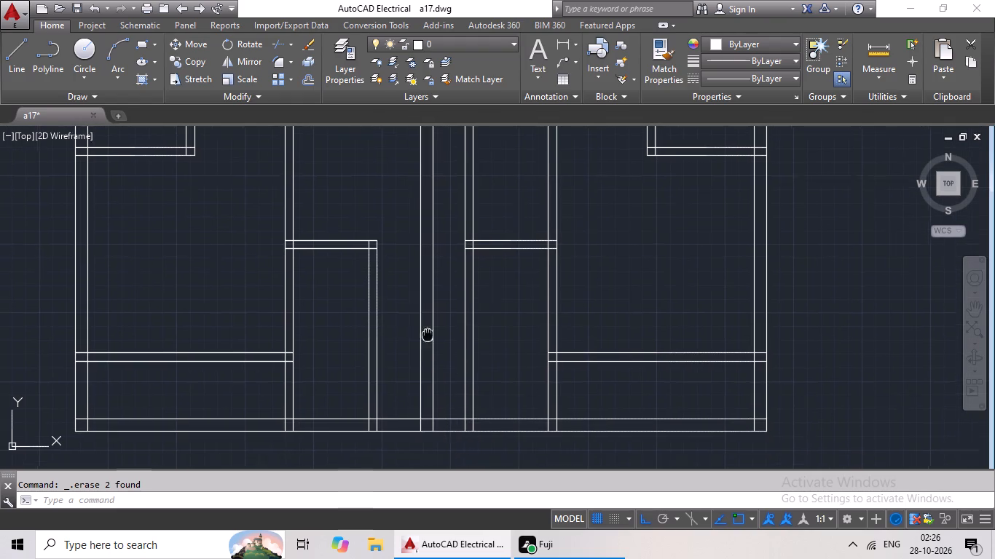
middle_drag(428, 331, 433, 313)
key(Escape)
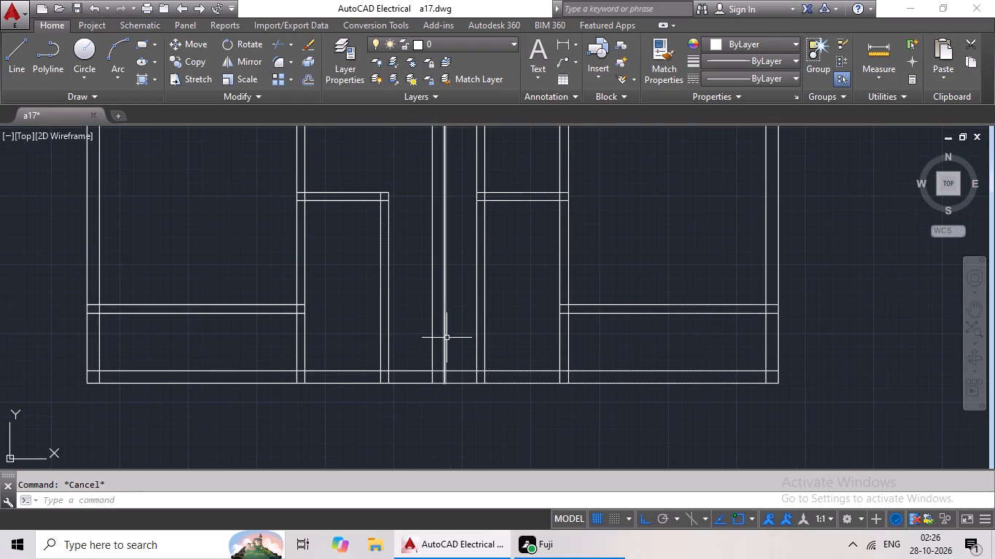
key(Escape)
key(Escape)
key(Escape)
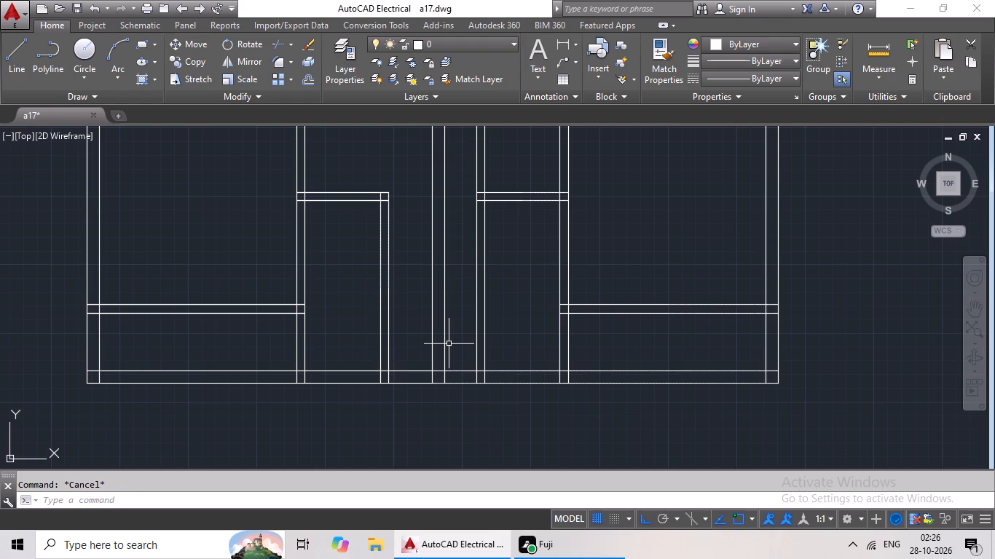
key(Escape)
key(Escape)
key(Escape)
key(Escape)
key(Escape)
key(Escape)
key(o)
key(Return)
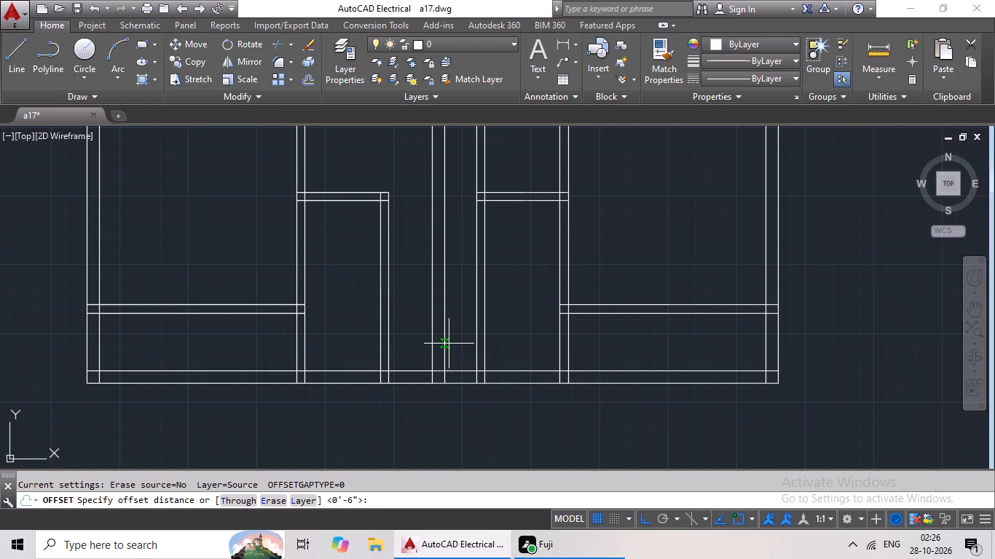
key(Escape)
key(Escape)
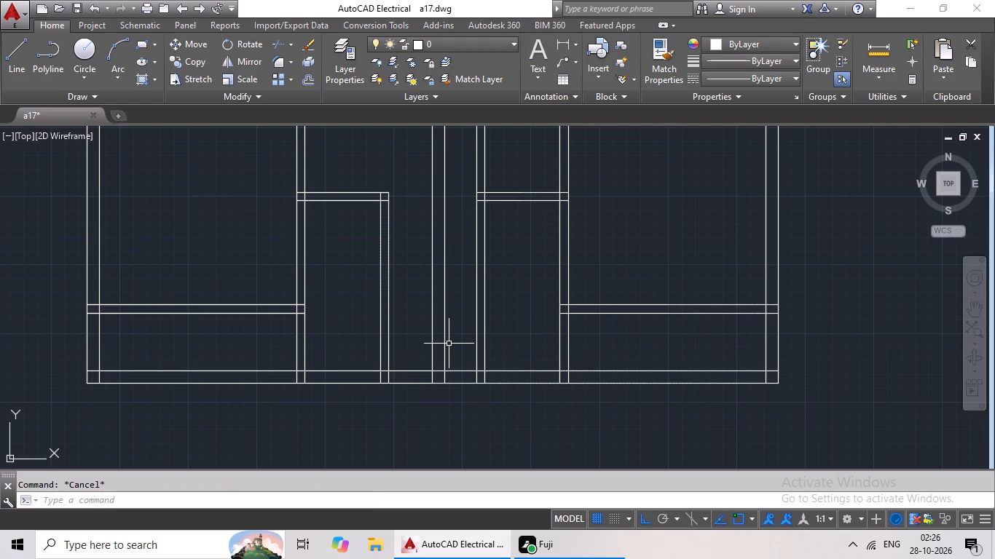
Extend both lines of the left horizontal partition across the central wall to meet the right-hand partition segment.
text(EX)
key(space)
key(space)
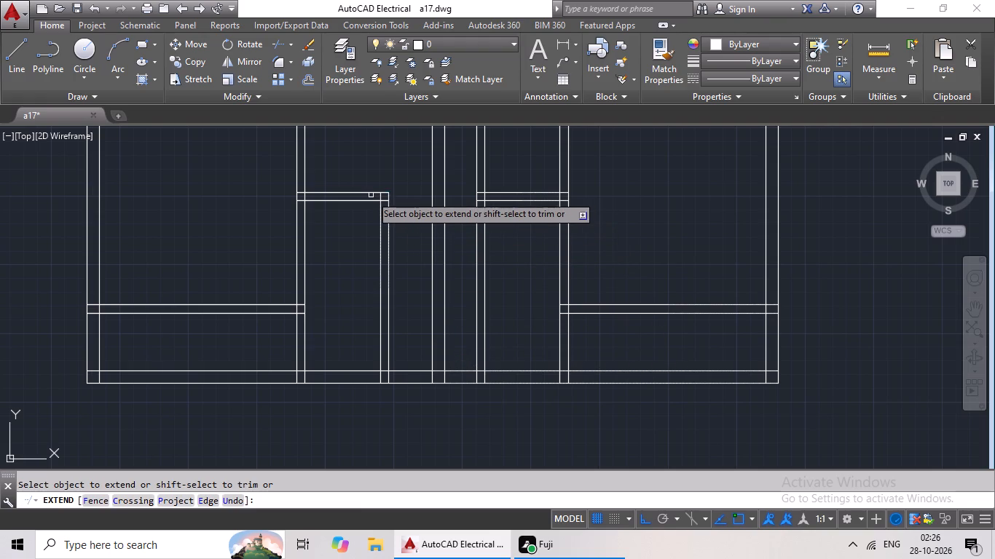
click(368, 194)
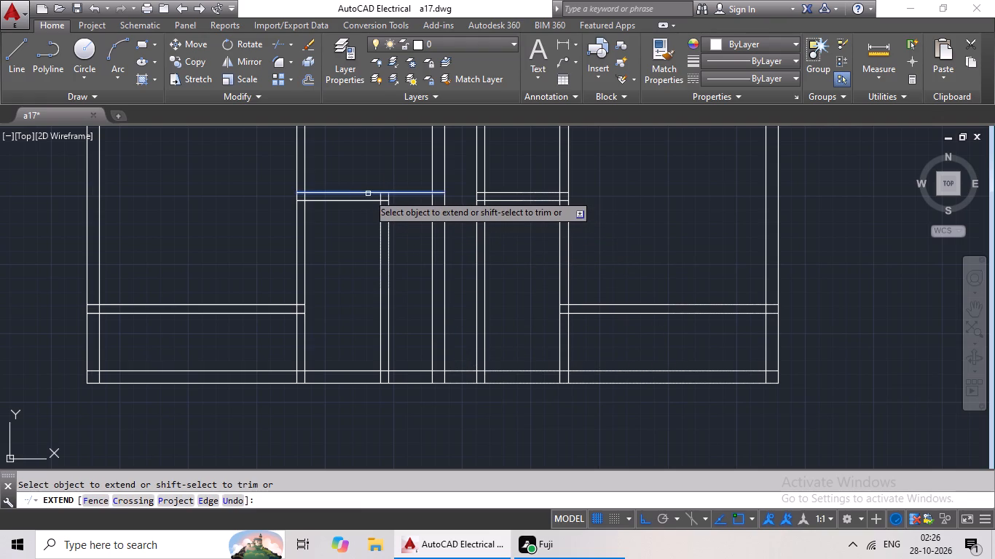
click(412, 194)
click(436, 194)
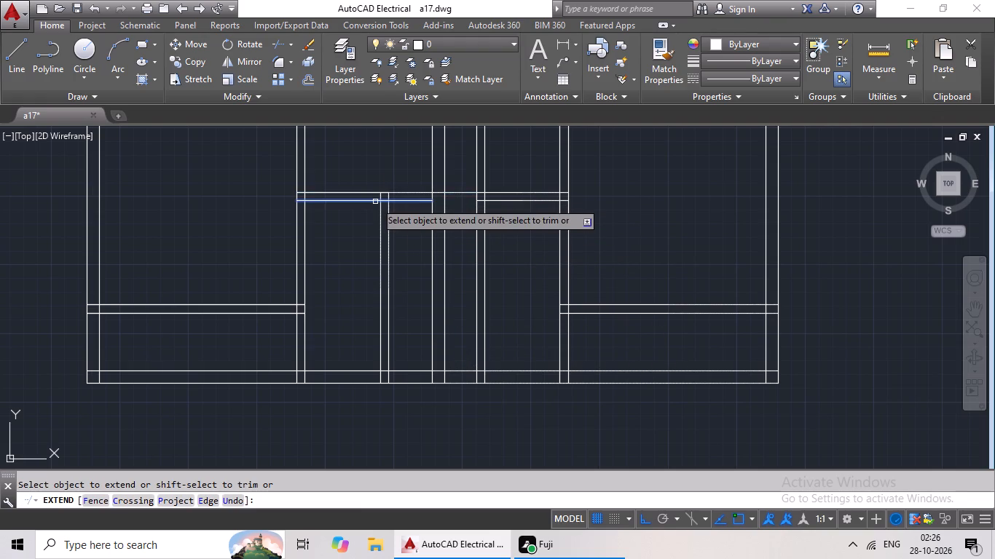
click(375, 202)
click(419, 202)
click(437, 202)
key(Escape)
key(Escape)
key(Escape)
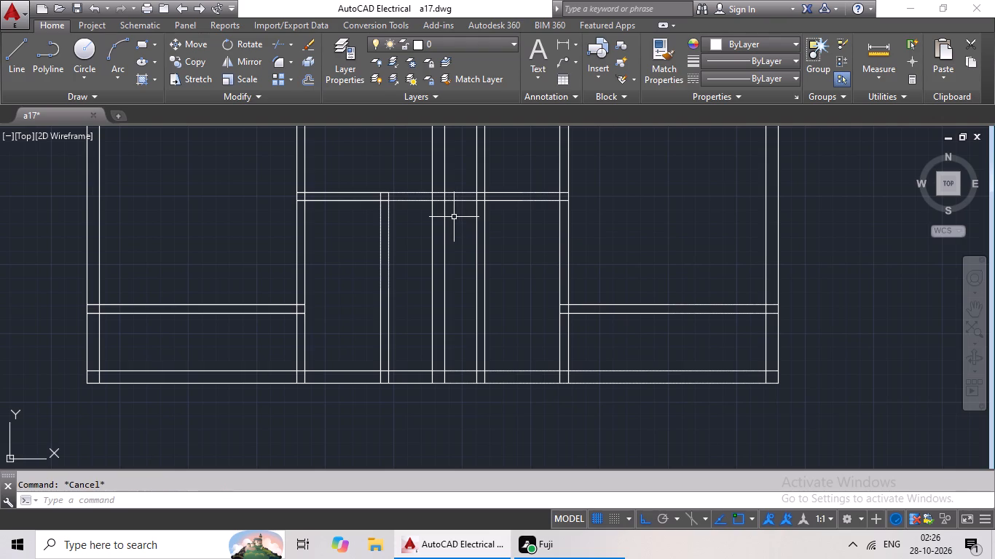
Offset the lower line of the extended horizontal partition 4'6" downward.
key(o)
key(Return)
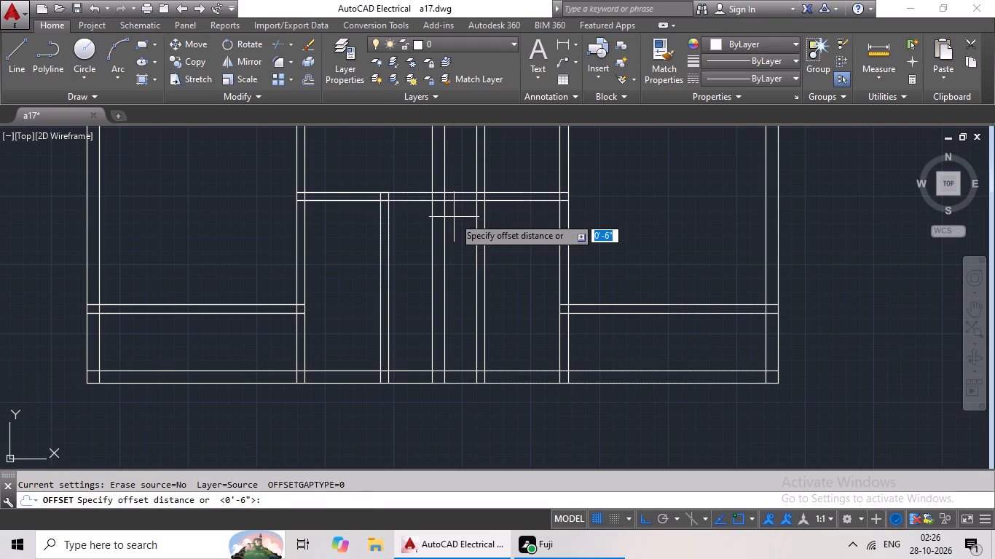
text(4'6)
key(shift+quotedbl)
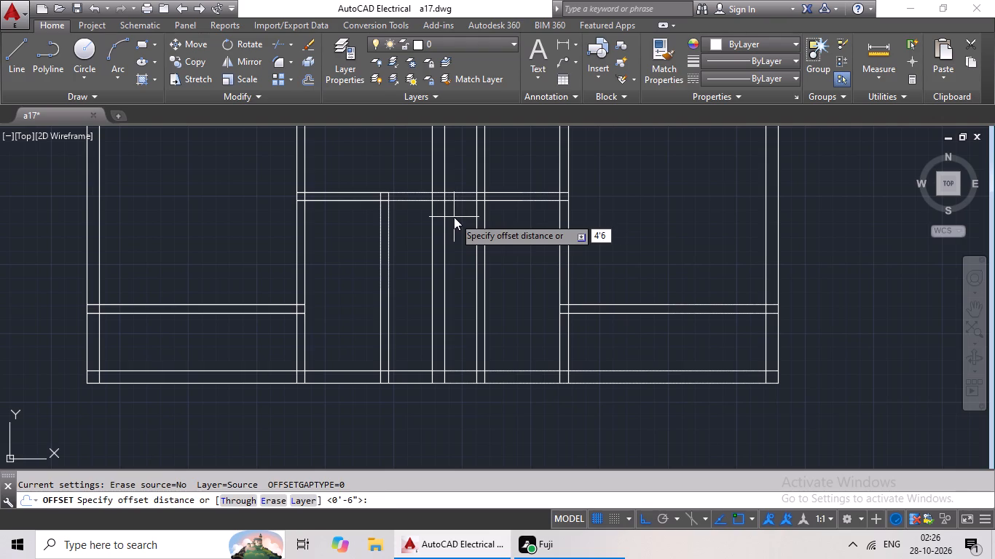
key(Return)
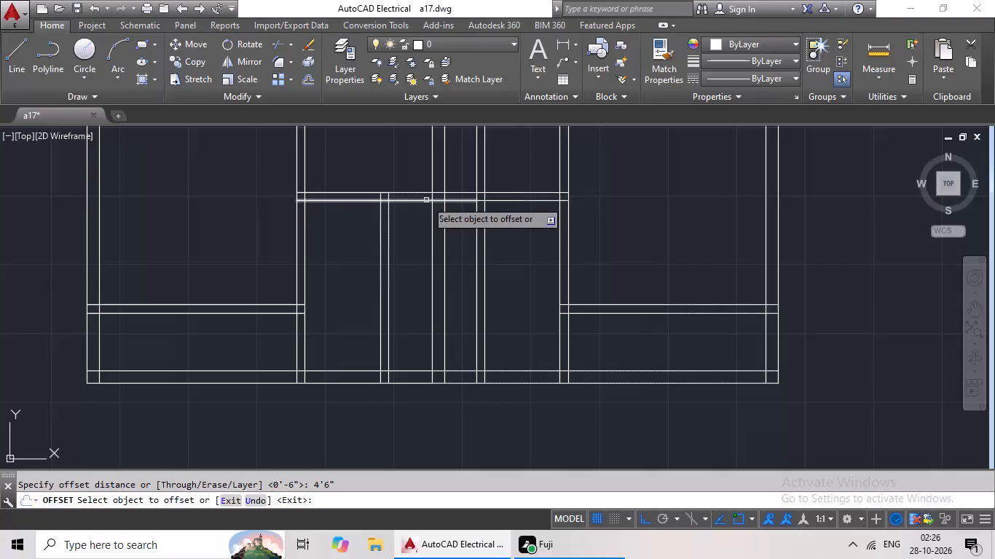
click(463, 201)
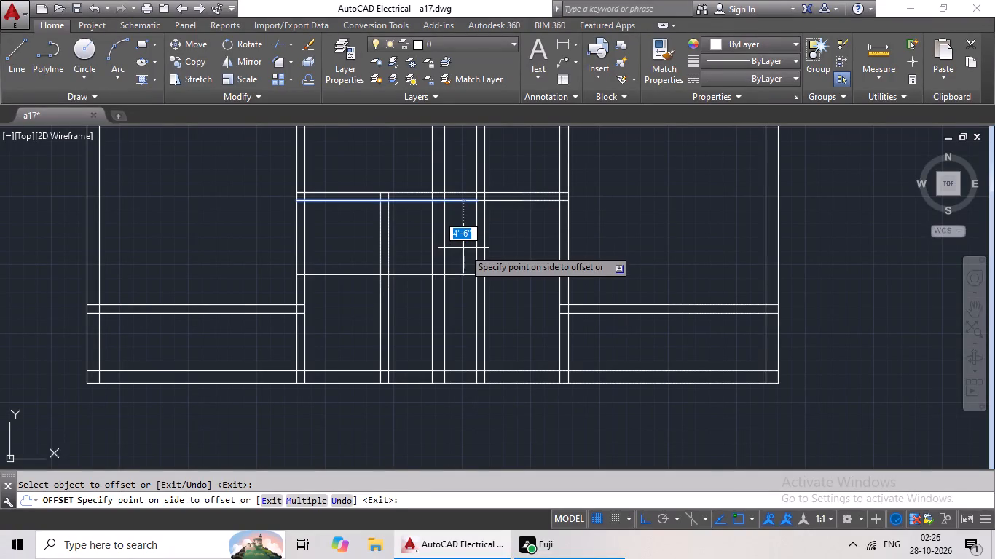
Offset the lower lines of both the left and right horizontal partition segments 4'6" downward.
click(463, 248)
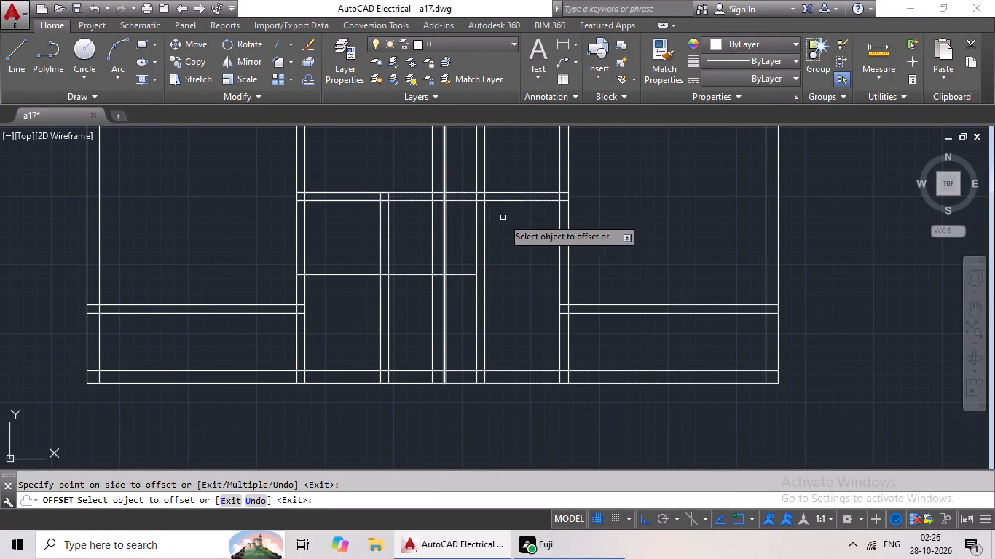
click(509, 198)
click(503, 202)
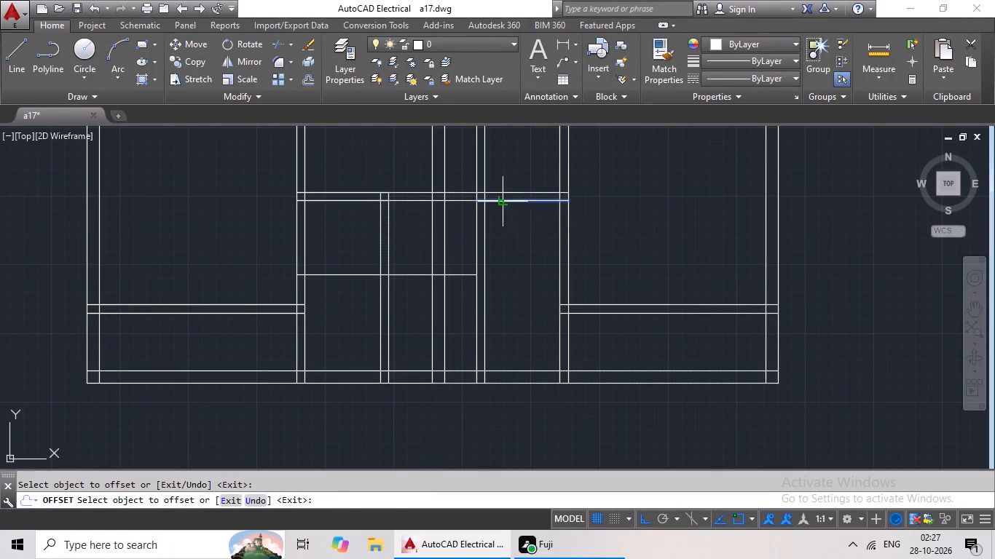
click(503, 220)
key(Escape)
key(Escape)
key(Escape)
key(Escape)
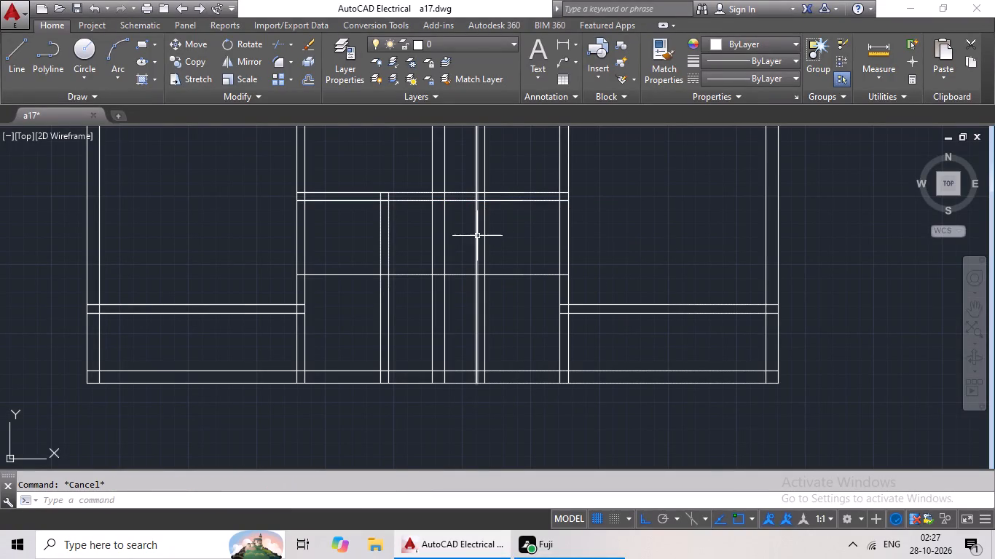
key(Escape)
key(Escape)
Offset the new left horizontal line 6" to form the second face of the lower partition.
key(o)
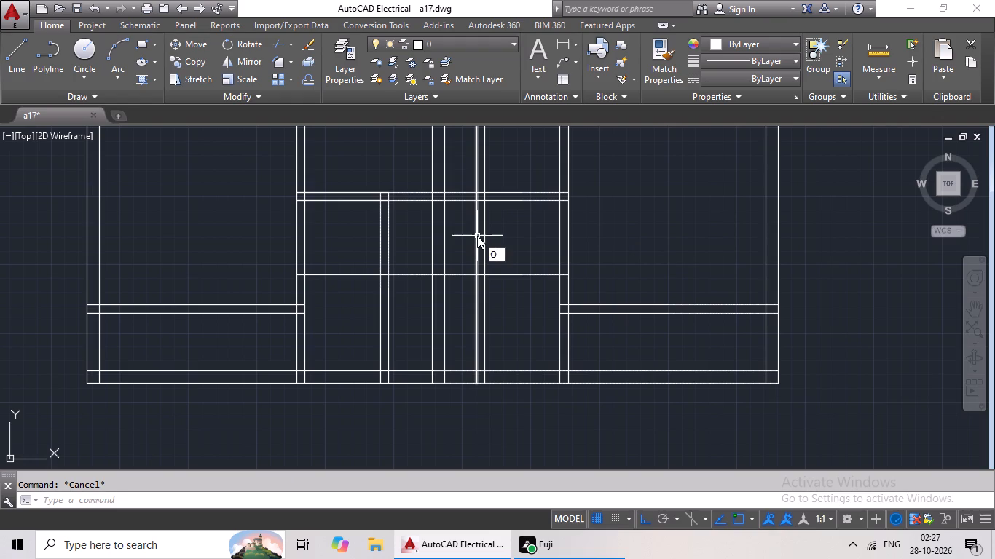
key(Return)
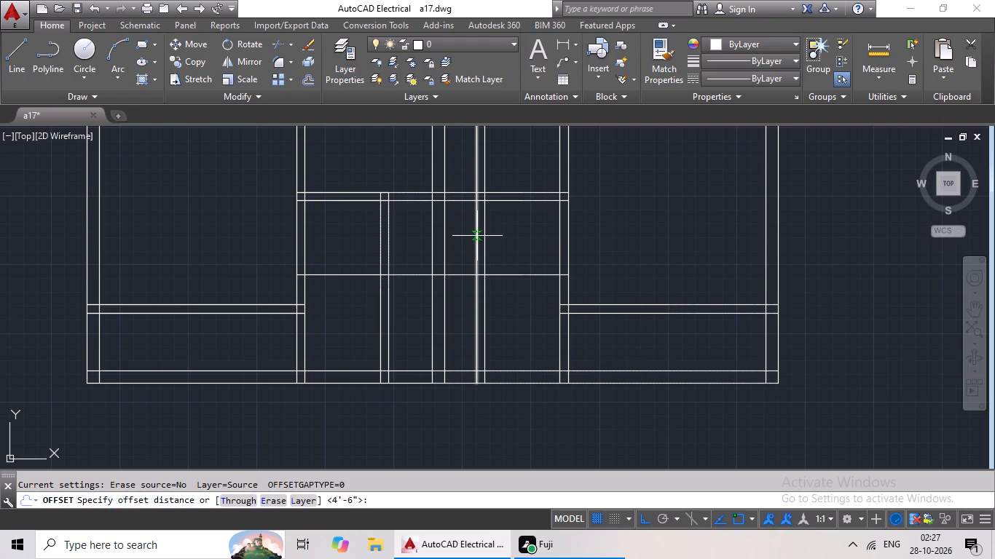
key(6)
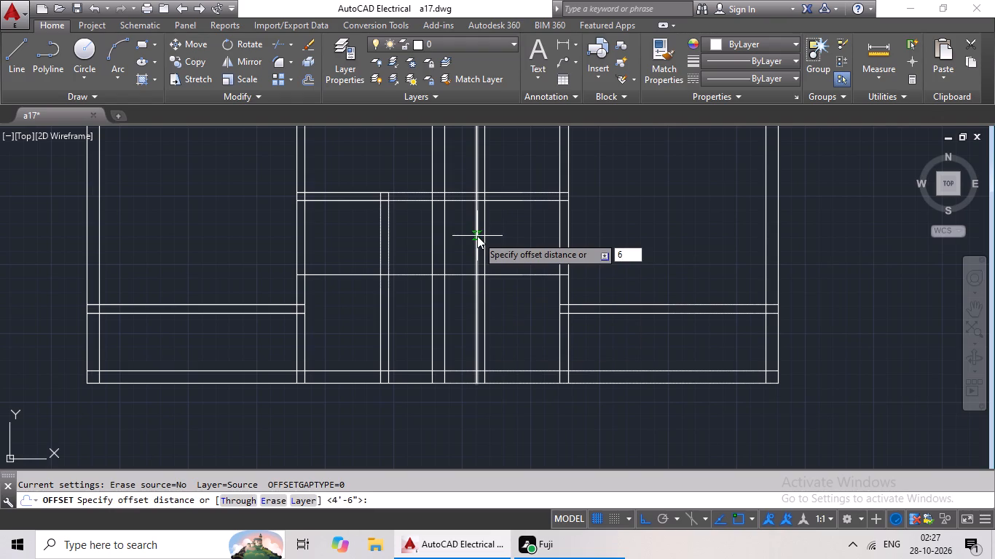
key(shift+quotedbl)
key(Return)
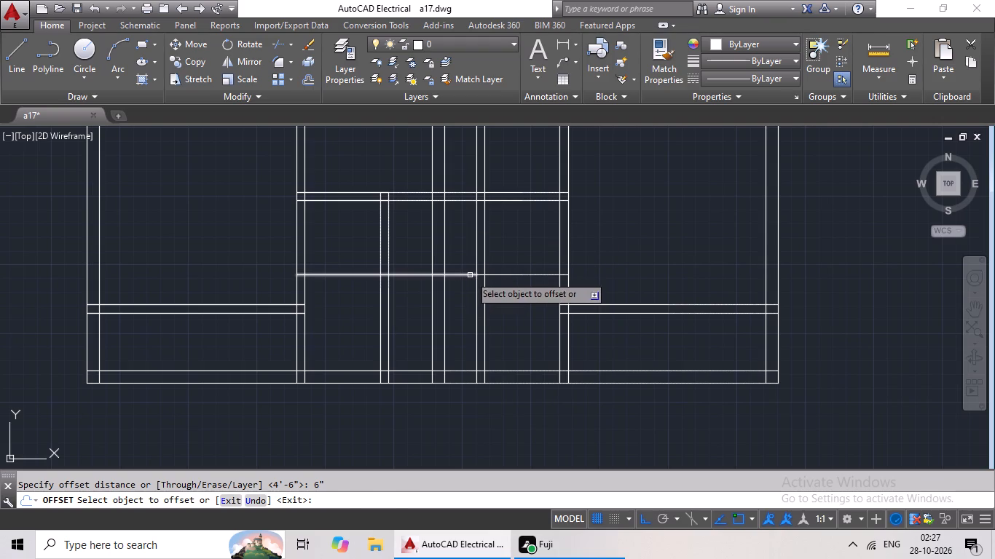
drag(470, 275, 473, 301)
click(504, 282)
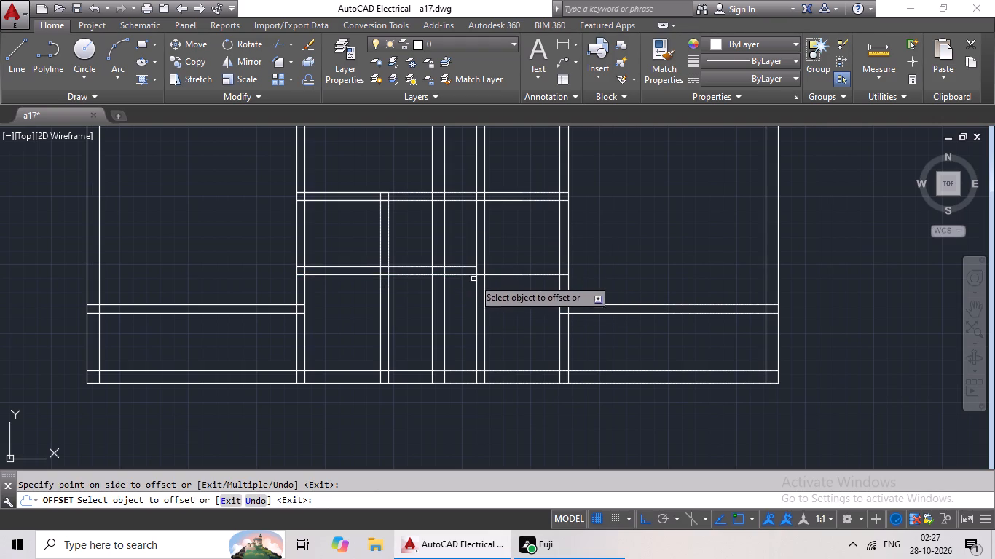
click(459, 277)
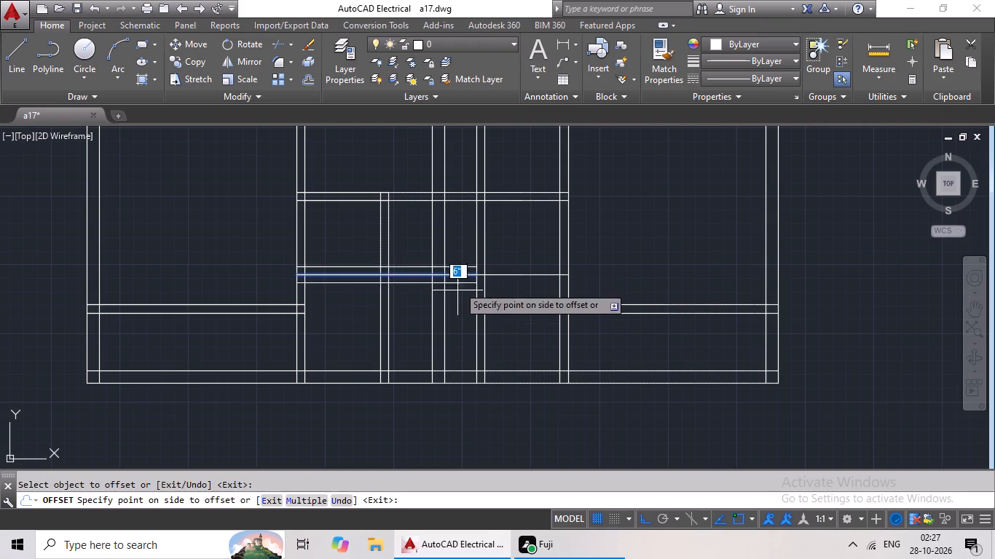
click(457, 298)
key(Escape)
key(Escape)
key(Escape)
key(Escape)
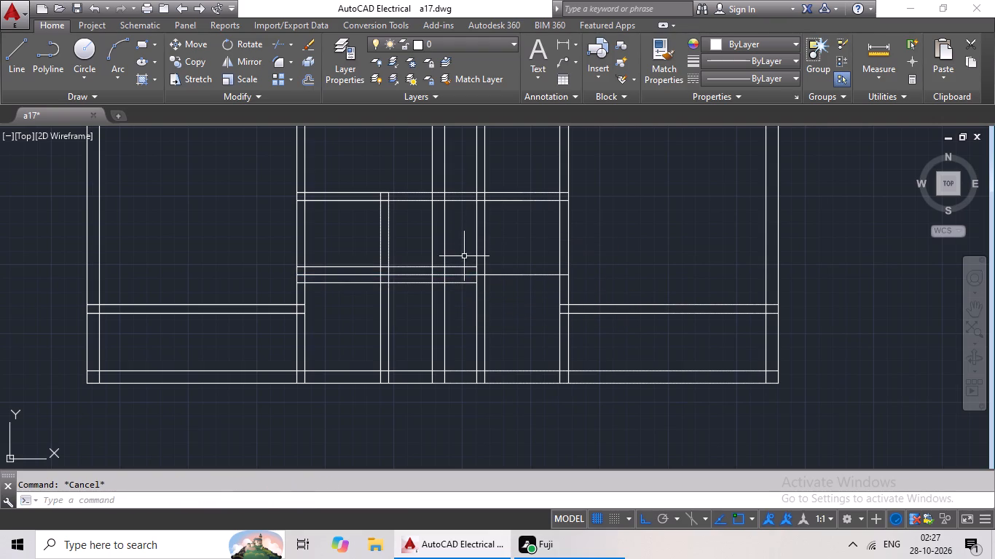
Erase the extra offset line above the new partition and the single horizontal line to its right.
click(458, 266)
key(Delete)
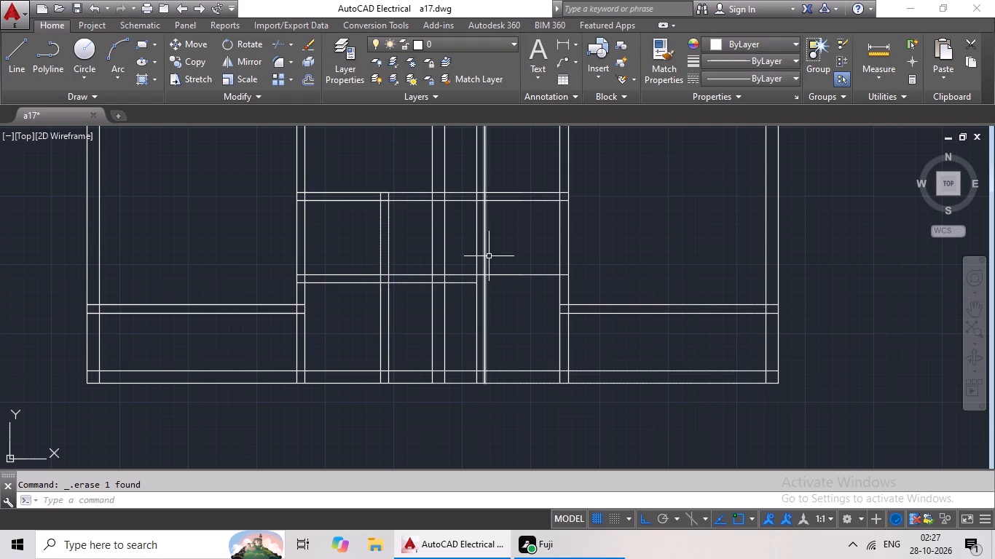
click(530, 274)
key(Delete)
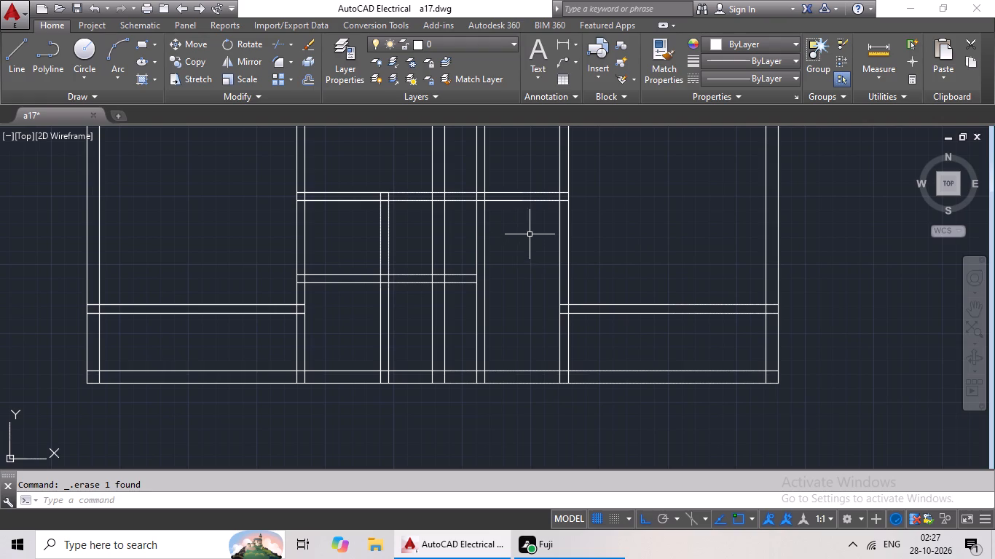
Extend both lines of the new partition across the vertical partition on its right to that partition's far face.
key(Escape)
key(Escape)
key(e)
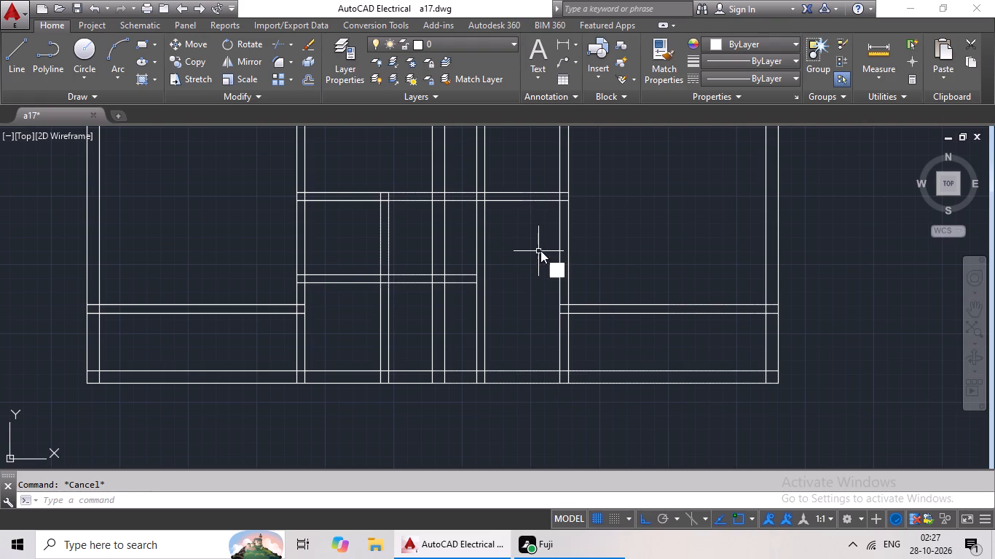
key(x)
key(space)
key(space)
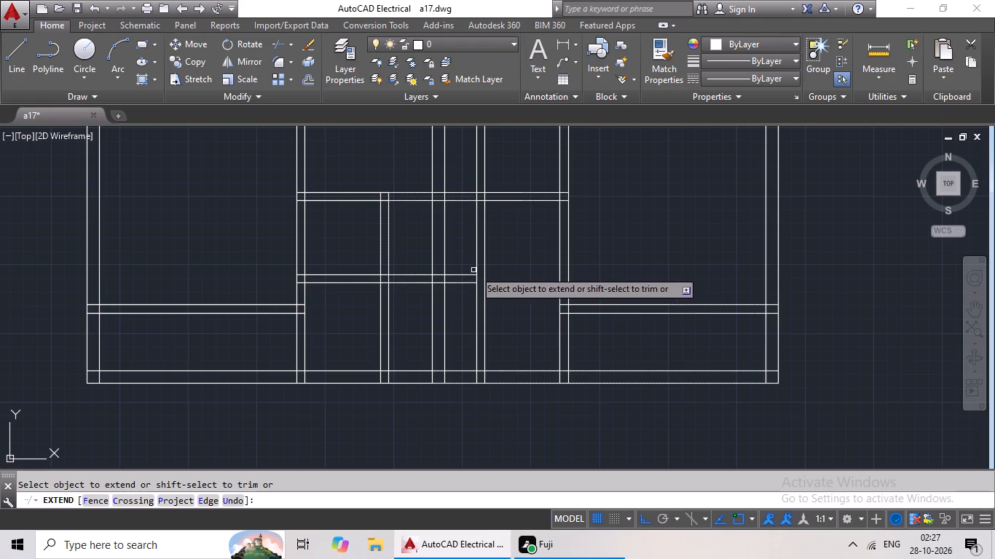
click(468, 274)
click(467, 283)
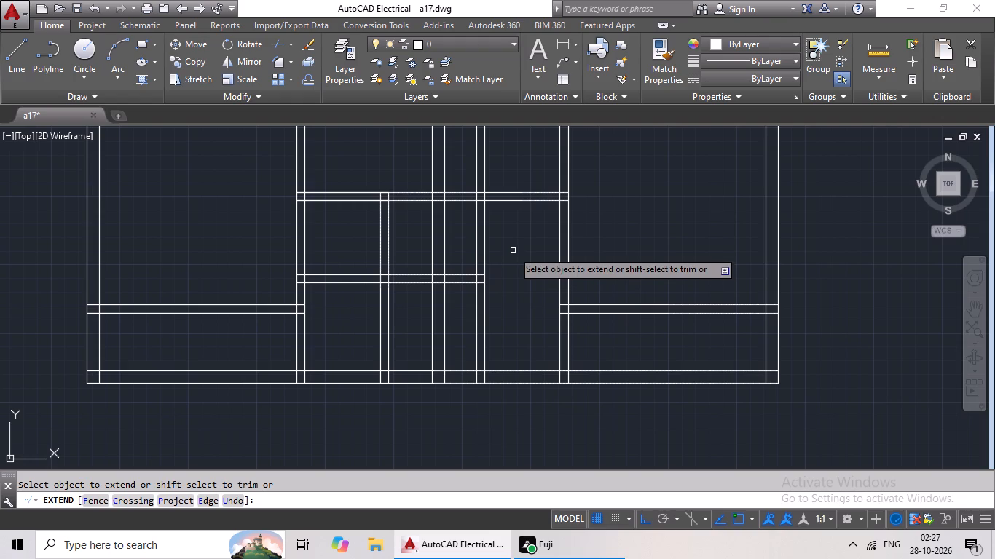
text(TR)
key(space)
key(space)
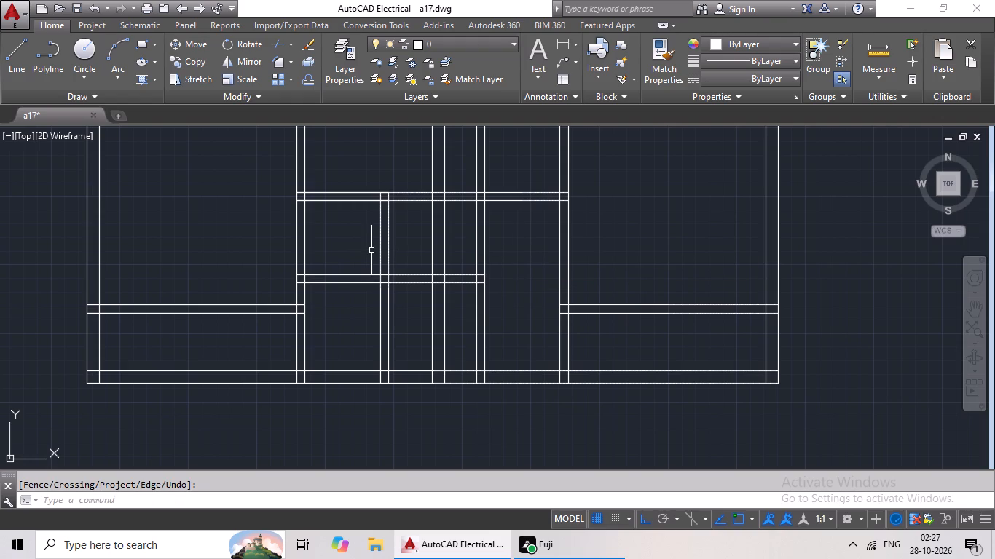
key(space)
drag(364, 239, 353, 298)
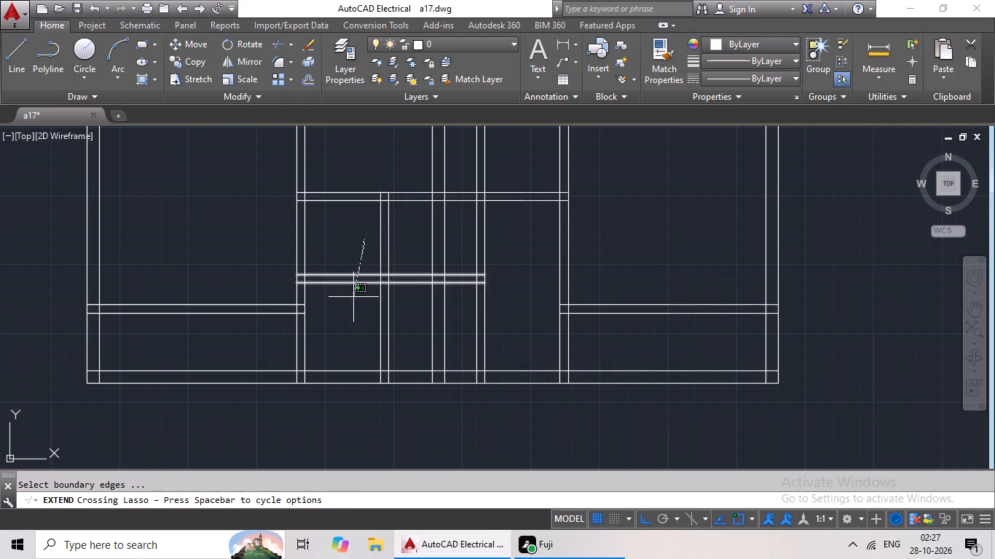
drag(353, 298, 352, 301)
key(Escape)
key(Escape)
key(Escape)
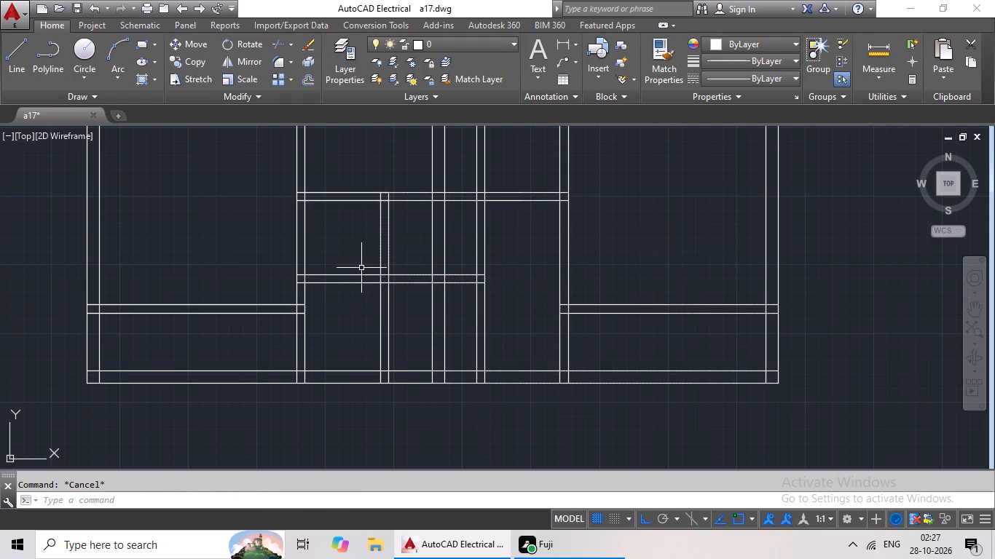
Trim both new partition lines between the left long vertical partition and the short vertical partition.
text(TR)
key(space)
key(space)
drag(356, 241, 354, 310)
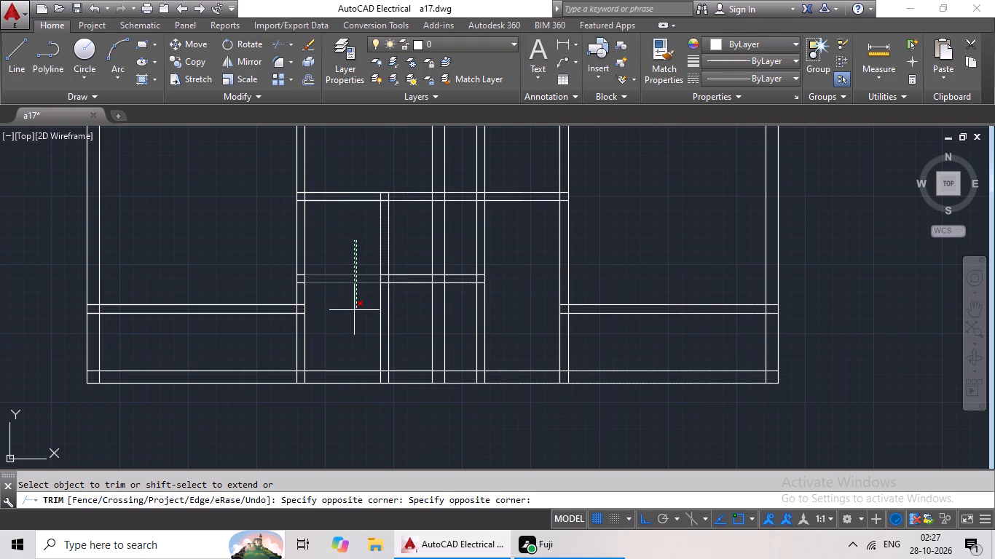
drag(354, 310, 354, 311)
click(354, 311)
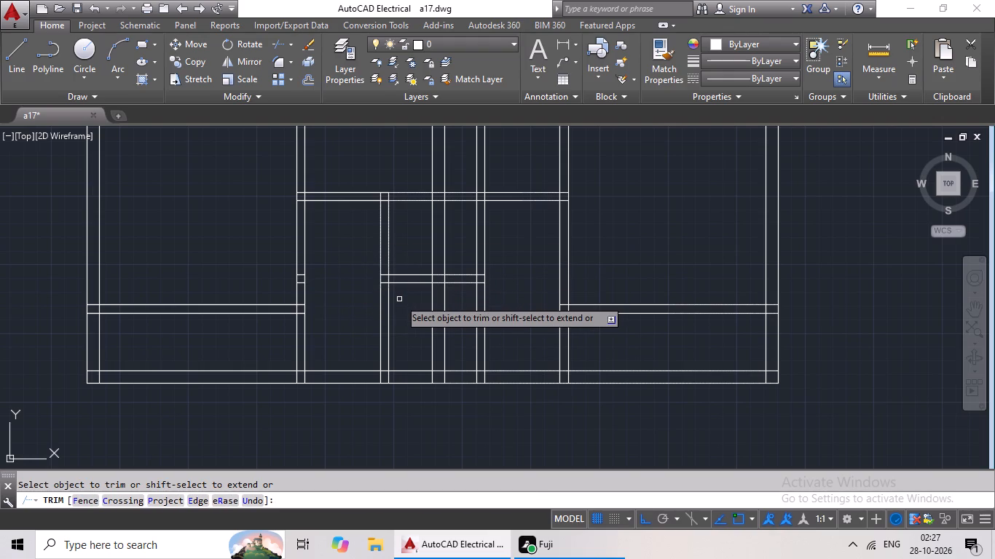
scroll(399, 299, up, 1)
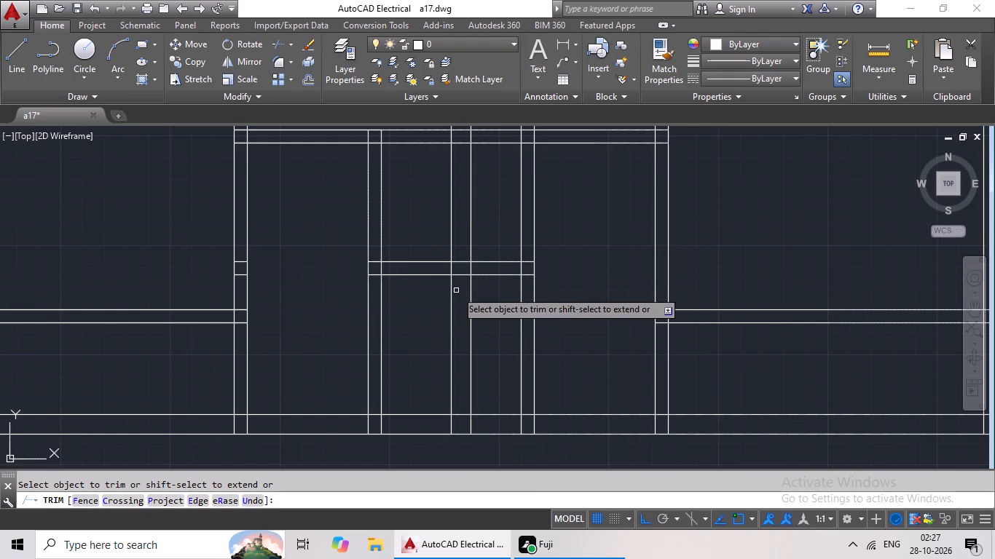
key(Escape)
key(Escape)
key(Escape)
Erase the two leftover short horizontal segments inside the left long vertical partition.
scroll(239, 265, up, 4)
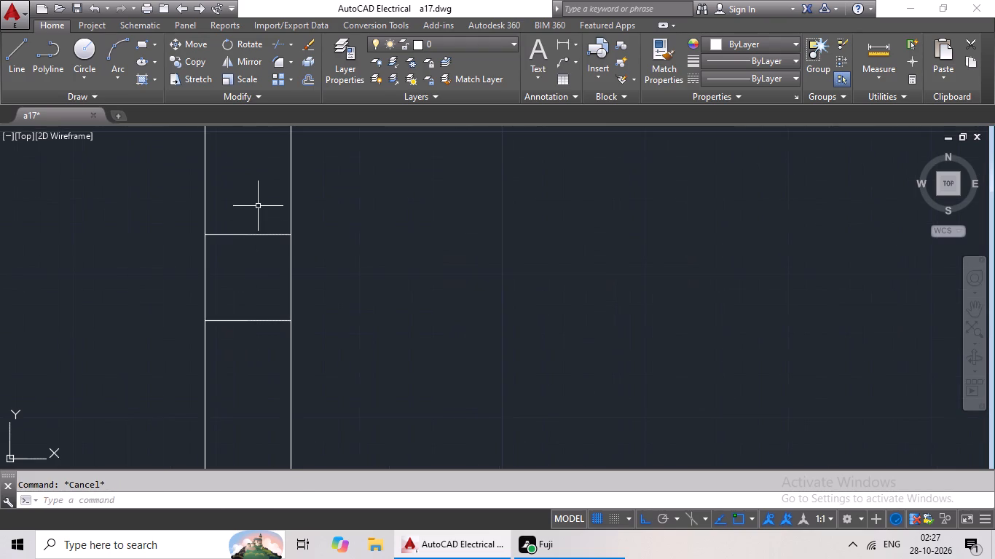
drag(259, 205, 233, 360)
key(Delete)
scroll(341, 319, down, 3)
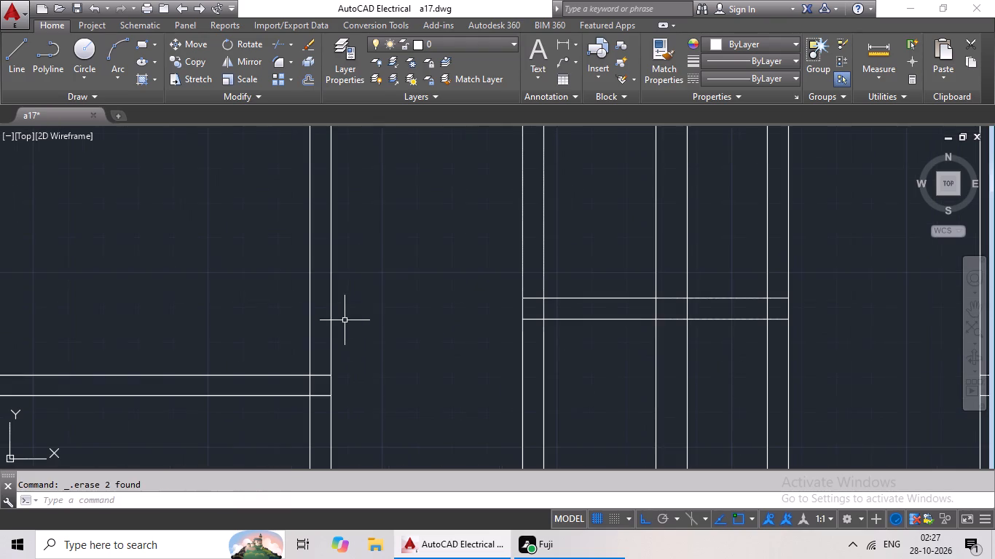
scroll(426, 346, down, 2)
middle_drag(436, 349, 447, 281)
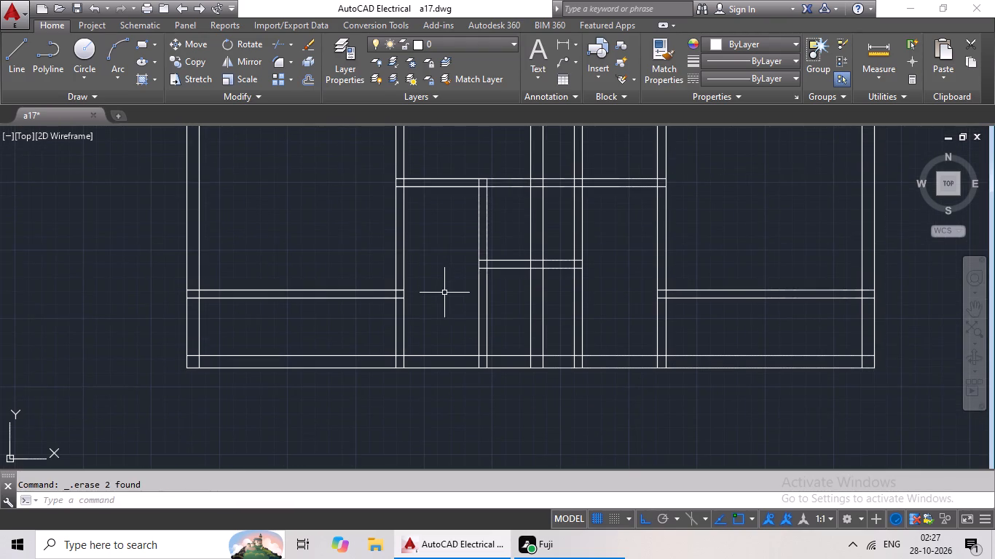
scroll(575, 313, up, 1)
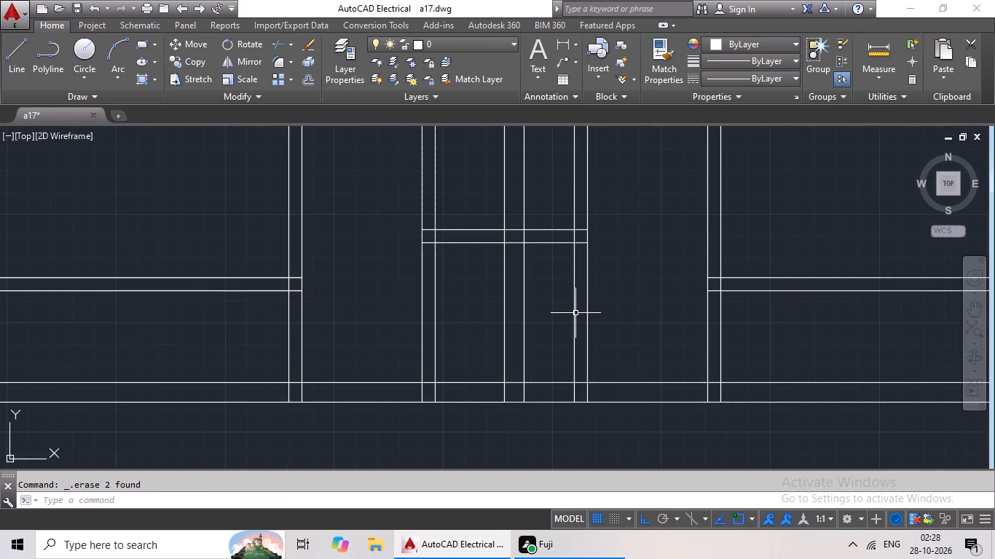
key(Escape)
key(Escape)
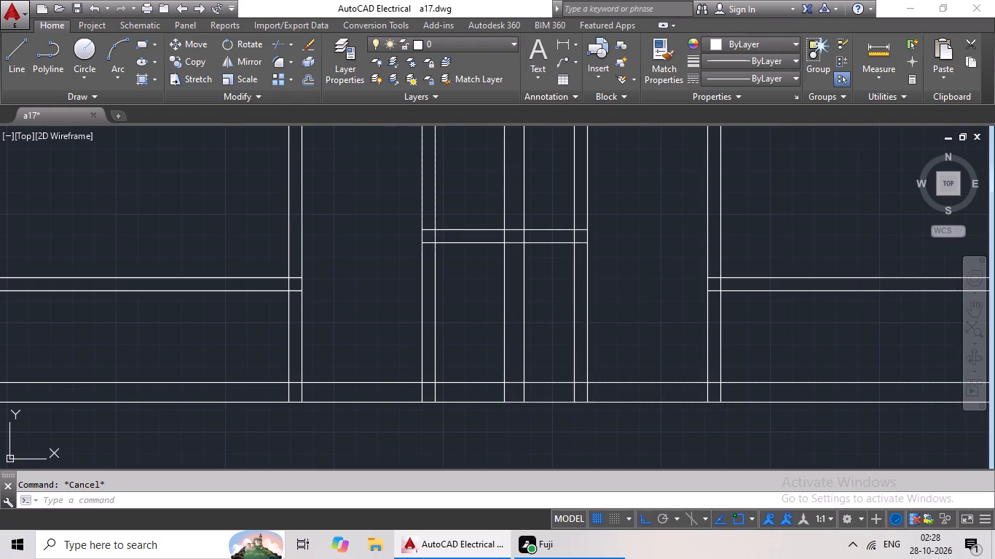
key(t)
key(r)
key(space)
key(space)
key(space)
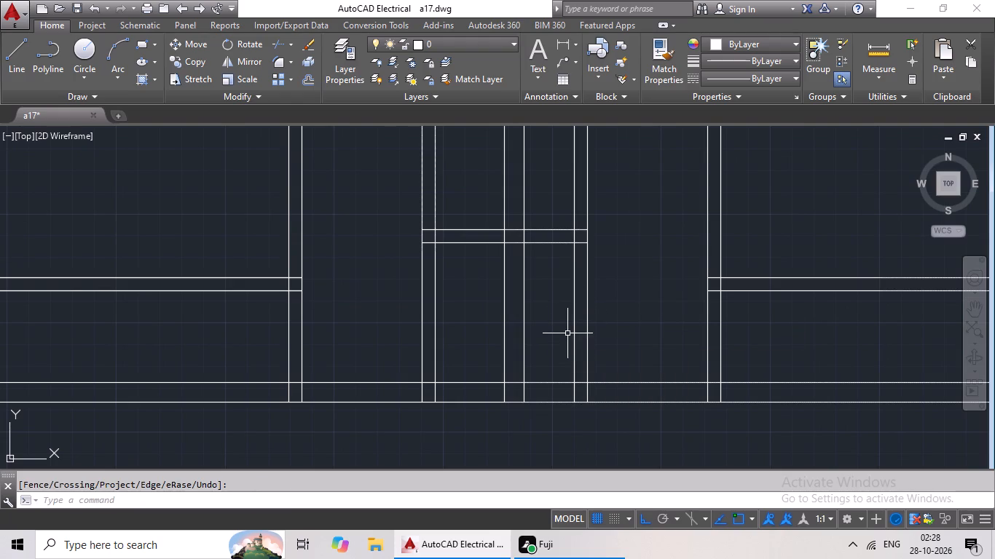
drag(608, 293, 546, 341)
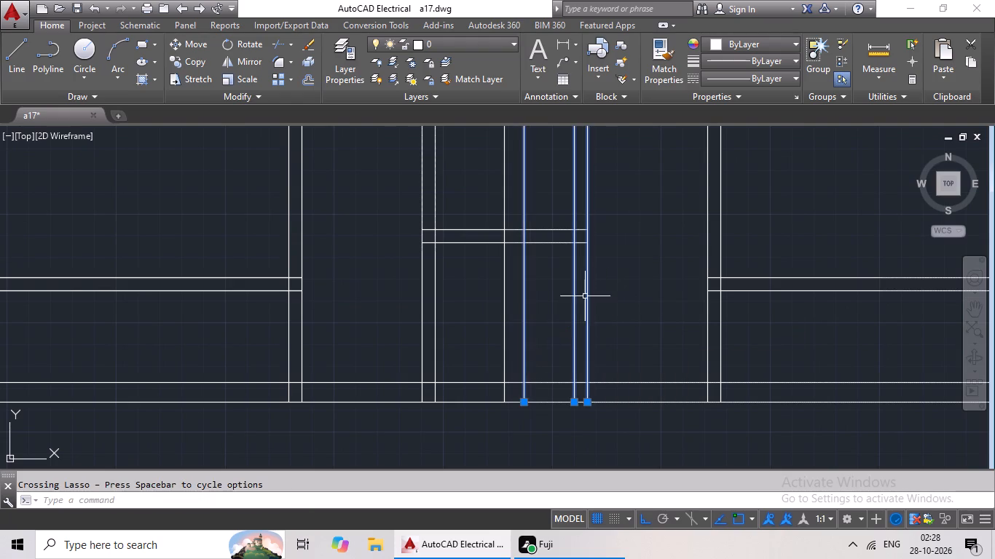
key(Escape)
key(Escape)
Trim both lines of the central wall below the new lower partition.
text(TR)
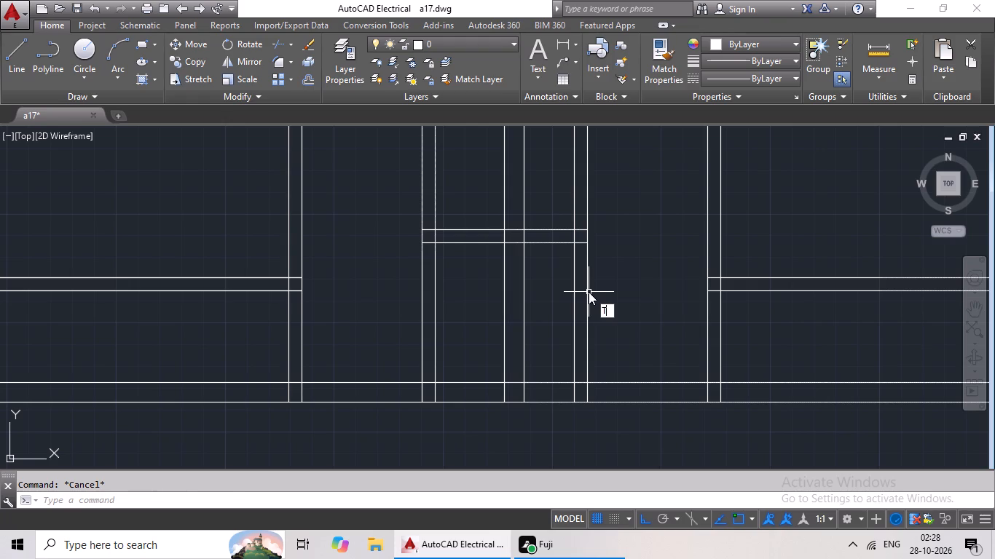
key(space)
key(space)
drag(605, 280, 510, 301)
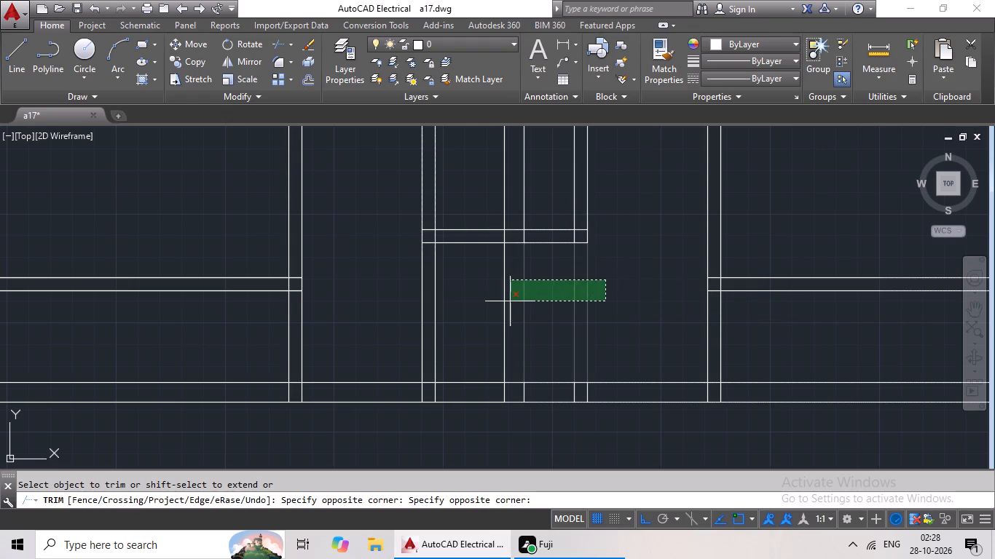
drag(510, 301, 509, 302)
drag(509, 302, 603, 271)
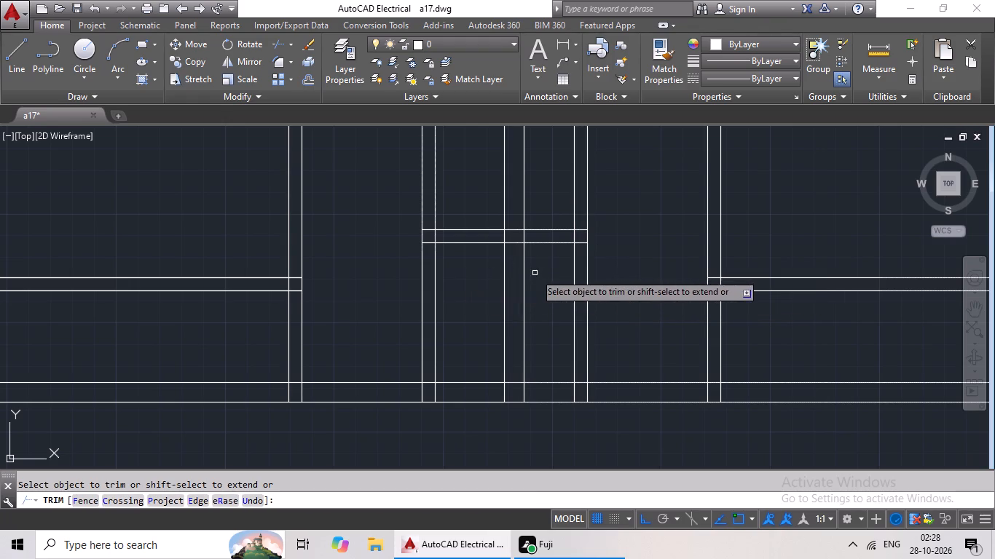
scroll(535, 273, up, 3)
drag(553, 250, 324, 398)
Trim both bottom outer wall lines between the two vertical partitions under the new partition to open a recess.
scroll(346, 382, down, 2)
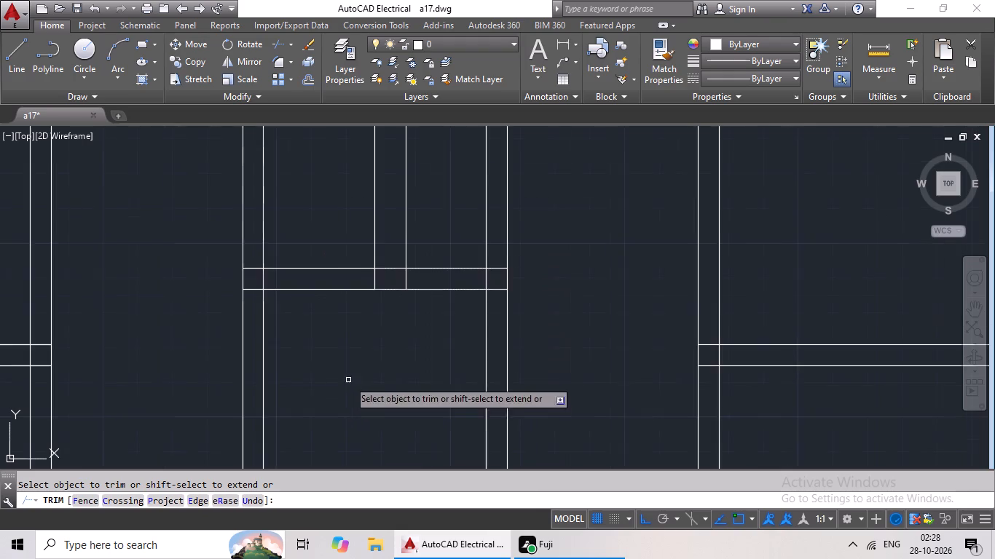
middle_drag(349, 379, 430, 212)
drag(450, 225, 374, 469)
scroll(468, 344, down, 2)
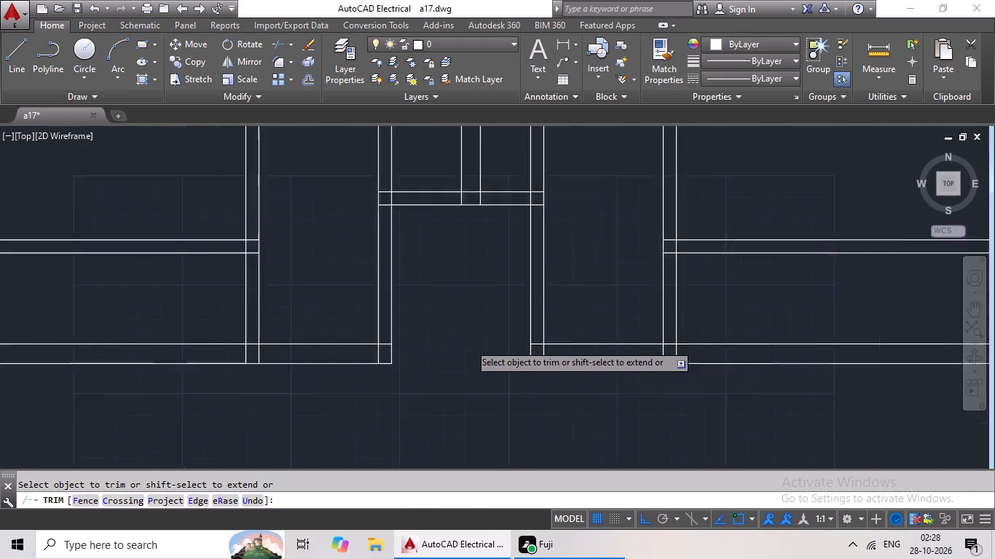
middle_drag(478, 313, 429, 381)
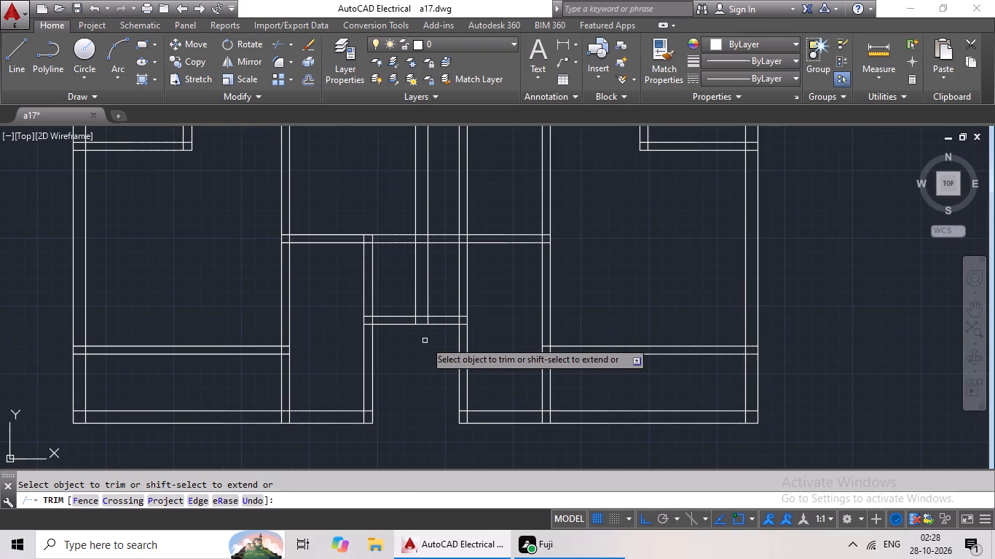
Trim the overlapping wall lines where the central wall crosses the long horizontal partition above the recess.
scroll(423, 237, up, 1)
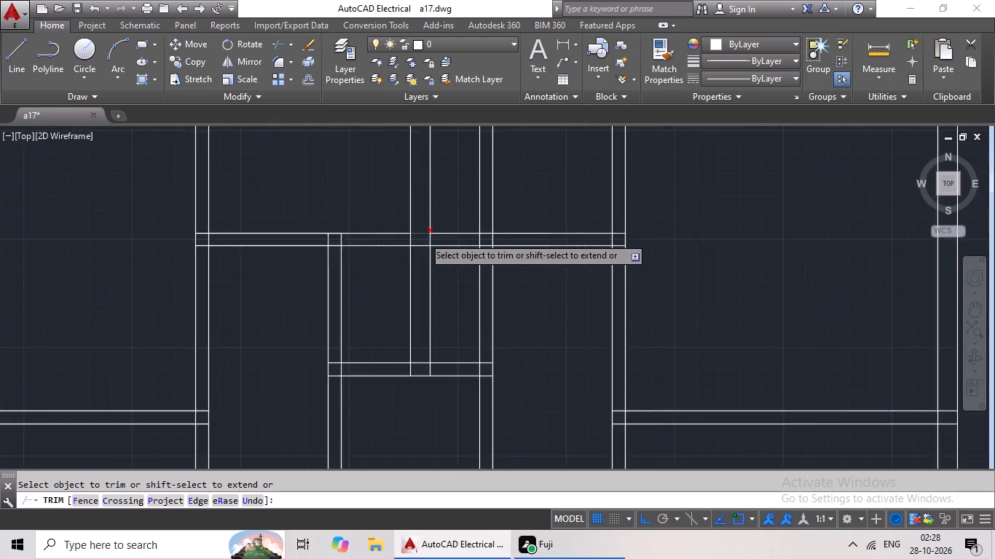
scroll(424, 237, up, 2)
drag(418, 201, 400, 306)
click(400, 306)
drag(468, 242, 337, 263)
click(358, 245)
scroll(441, 299, down, 1)
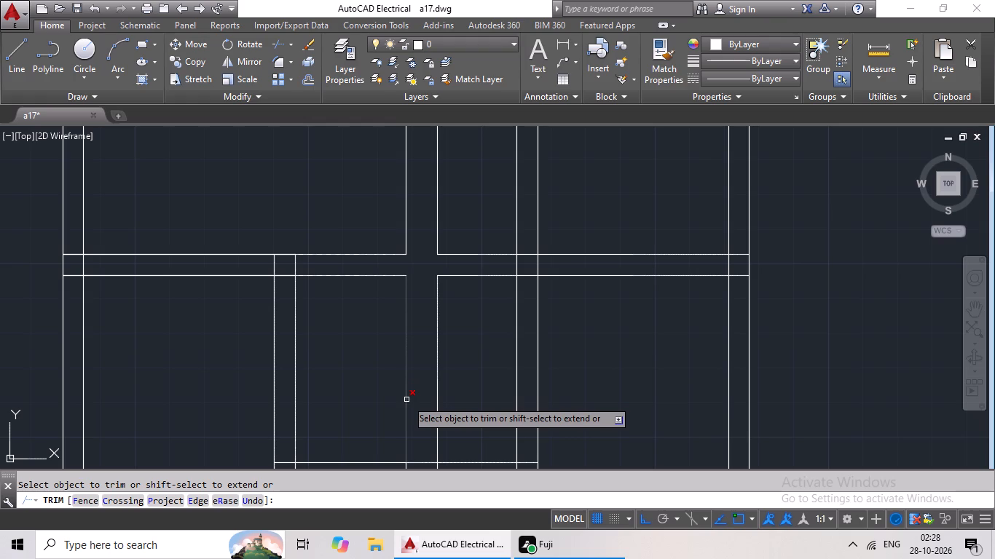
Trim the central wall's ends inside the partition above the recess and open the junction between its two lines.
scroll(519, 320, down, 1)
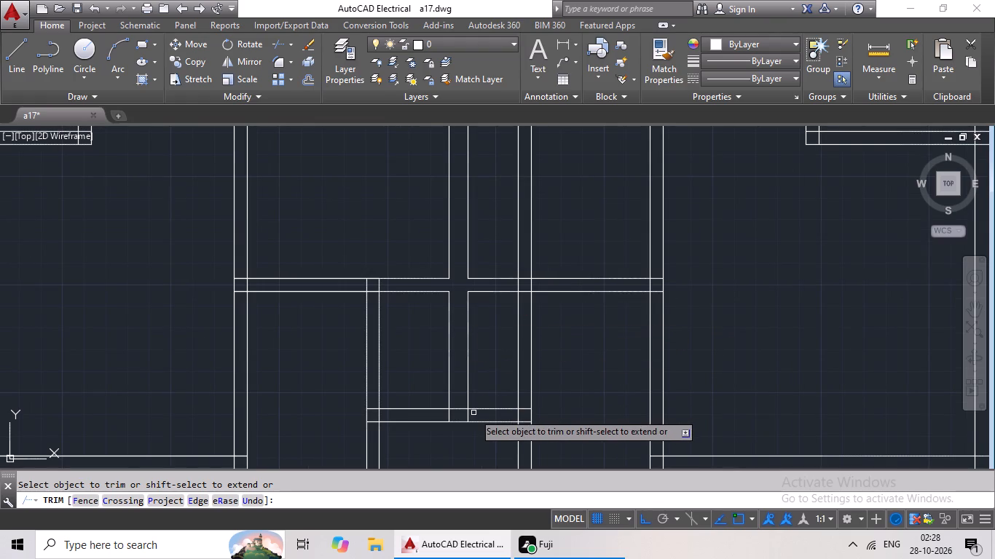
scroll(477, 417, up, 2)
drag(481, 412, 347, 413)
click(377, 413)
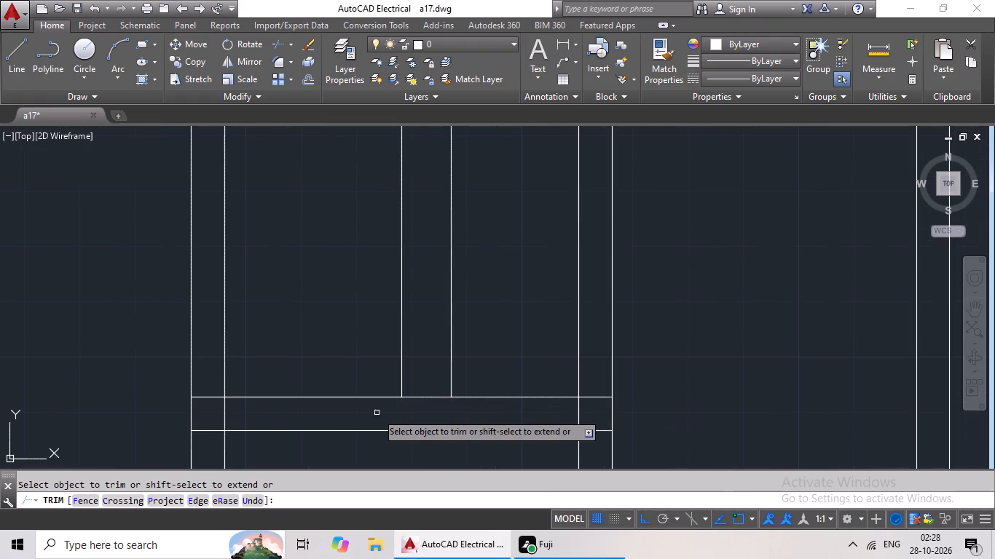
drag(431, 370, 422, 409)
drag(422, 409, 430, 407)
Trim the overlapping inner lines at the bottom wall corner on the left side of the recess.
scroll(472, 371, down, 4)
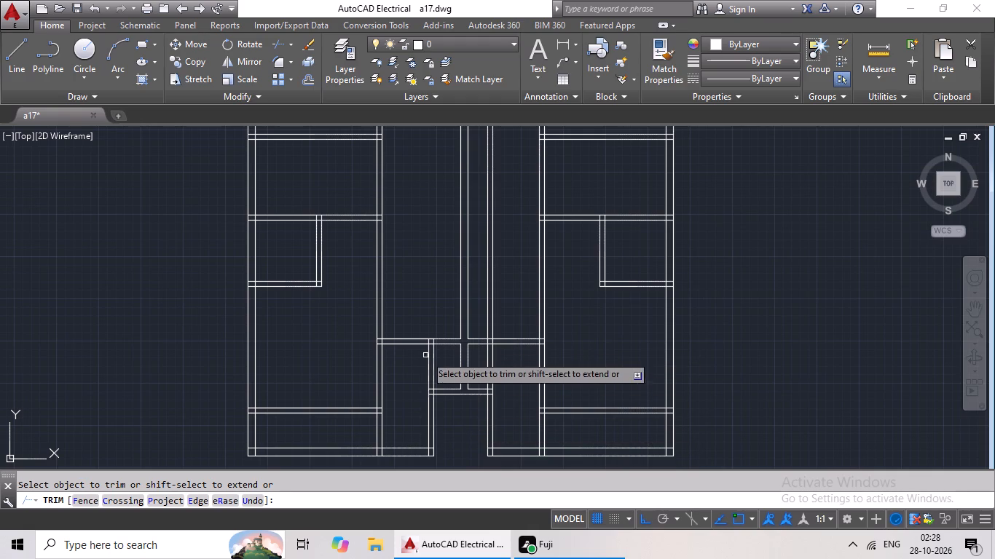
middle_drag(418, 378, 410, 301)
scroll(427, 364, up, 4)
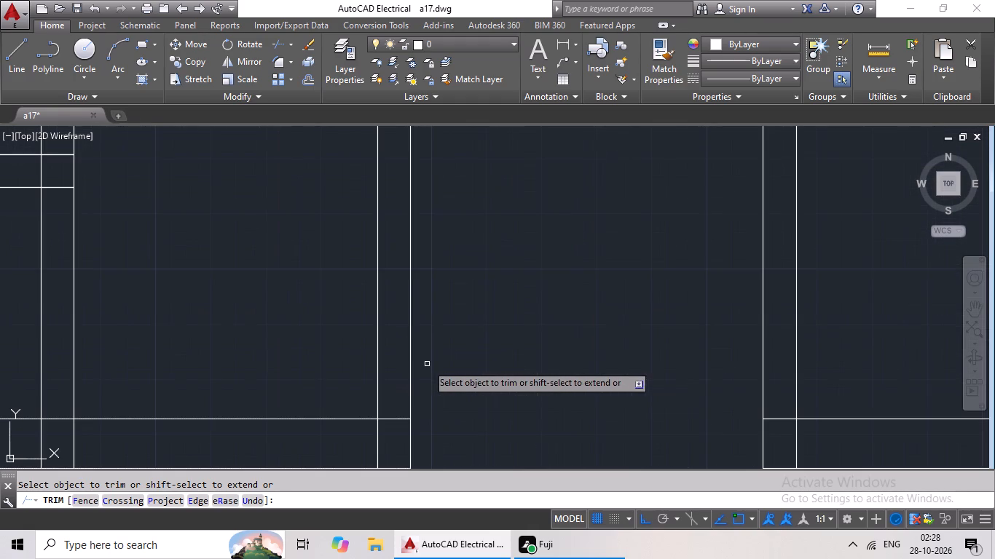
scroll(439, 337, down, 1)
scroll(406, 390, up, 2)
drag(420, 365, 388, 443)
Trim the overlapping lines where the left long vertical partition meets the bottom outer wall.
scroll(402, 415, down, 2)
middle_drag(402, 414, 519, 357)
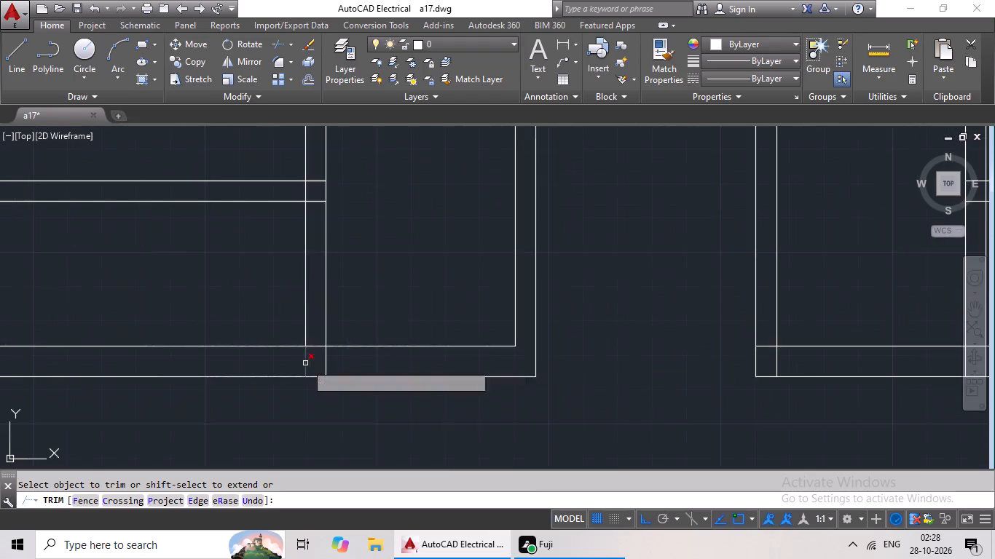
scroll(302, 362, up, 4)
drag(497, 329, 166, 370)
drag(166, 371, 175, 368)
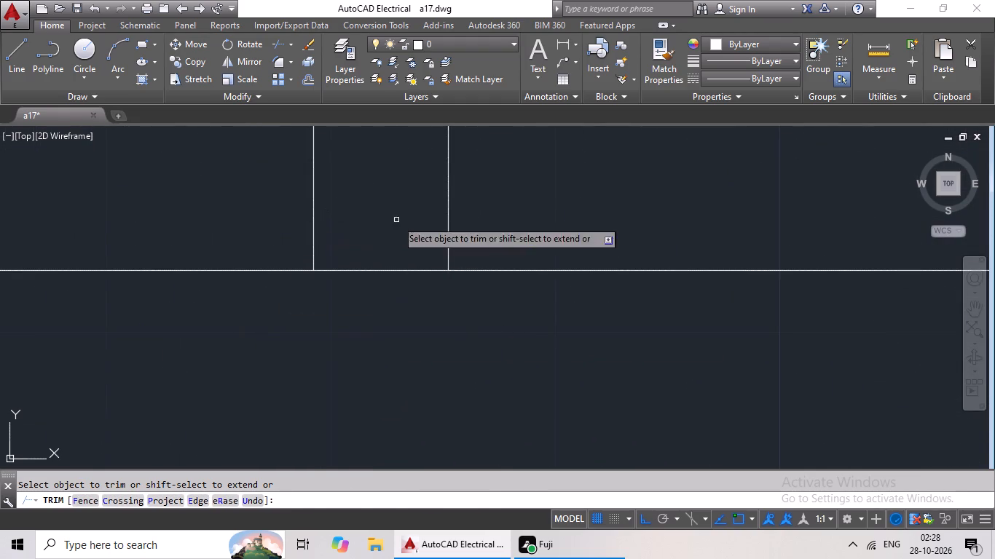
drag(396, 220, 350, 307)
click(350, 307)
Trim the overlapping inner wall lines at the plan's bottom-left outer corner.
scroll(401, 289, down, 4)
middle_drag(358, 312, 522, 302)
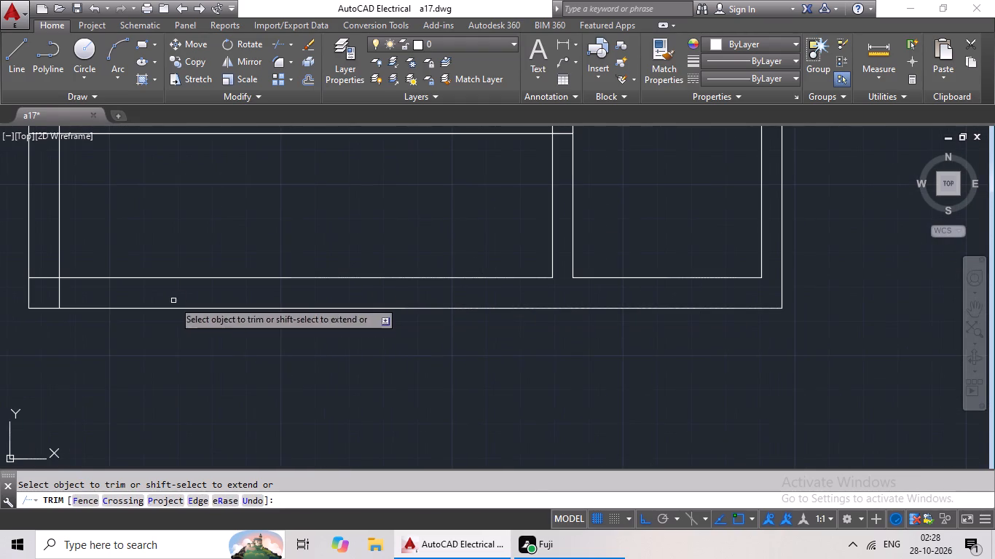
middle_drag(173, 301, 406, 316)
scroll(286, 293, up, 4)
drag(384, 311, 206, 403)
drag(206, 403, 209, 384)
drag(219, 254, 216, 340)
click(217, 338)
Trim the overlapping lines where the lower-left horizontal partition meets the left long vertical partition.
scroll(341, 337, down, 5)
middle_drag(487, 297, 390, 322)
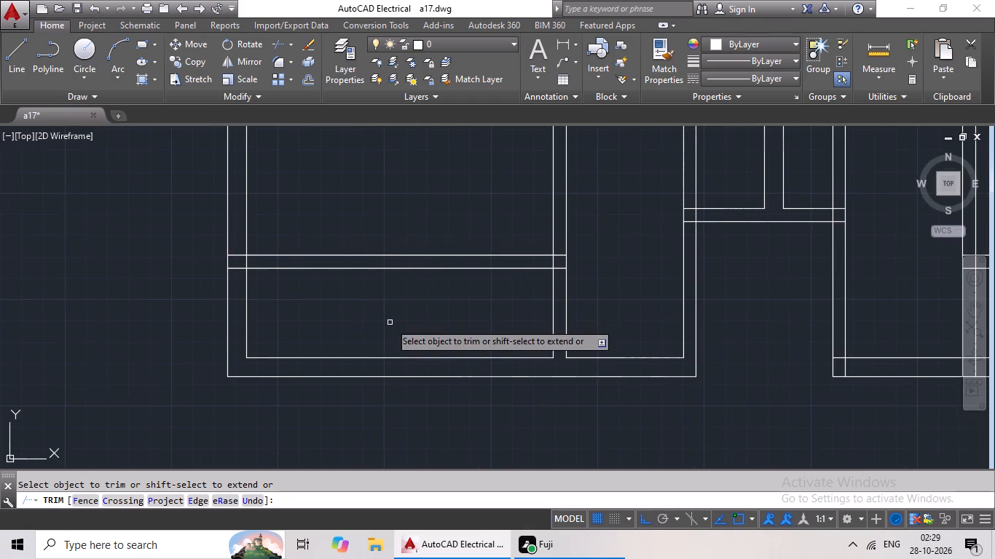
scroll(559, 266, up, 3)
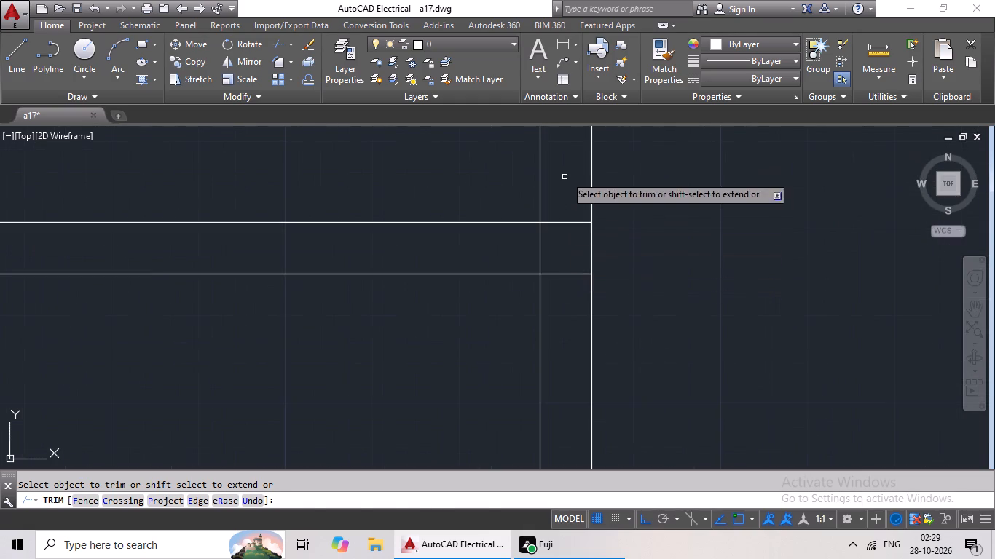
drag(565, 176, 563, 288)
click(562, 288)
drag(570, 239, 511, 252)
click(511, 252)
Trim the overlapping lines where the lower-left horizontal partition meets the left outer wall.
scroll(438, 290, down, 2)
middle_drag(383, 297, 778, 318)
scroll(368, 272, up, 2)
drag(376, 248, 350, 388)
drag(350, 388, 366, 376)
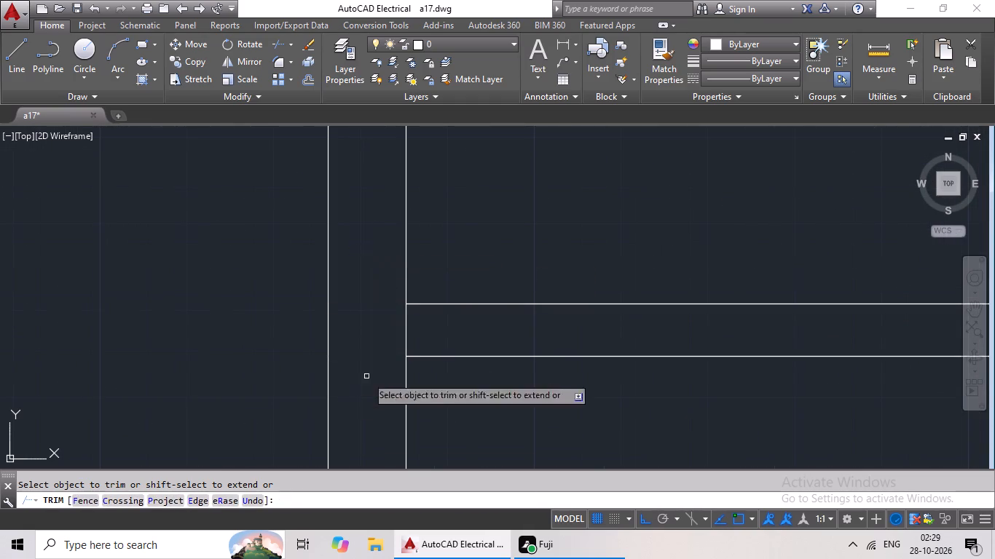
drag(506, 317, 308, 349)
click(366, 345)
Trim the overlapping lines at both ends of the partition above the recess, where it meets the two vertical partitions.
scroll(438, 330, down, 4)
middle_drag(524, 356, 310, 349)
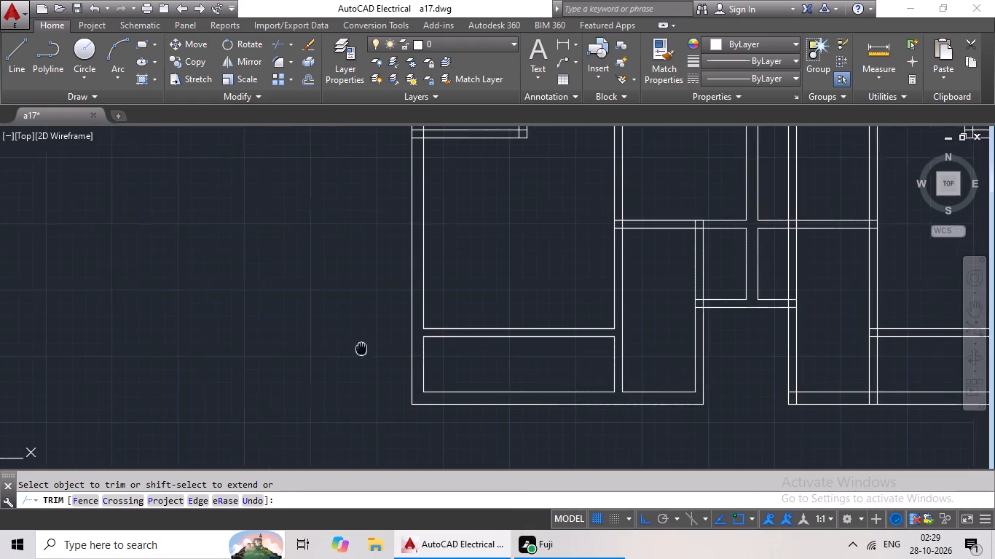
middle_drag(310, 349, 243, 351)
scroll(557, 294, up, 3)
drag(459, 274, 459, 277)
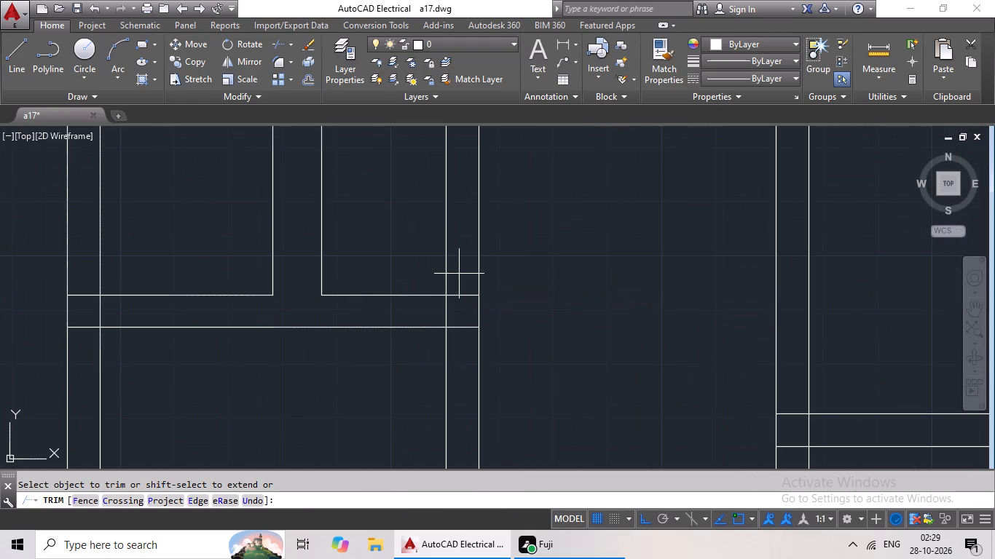
drag(459, 277, 458, 328)
click(458, 328)
drag(463, 306, 414, 313)
click(414, 313)
middle_drag(342, 302, 663, 323)
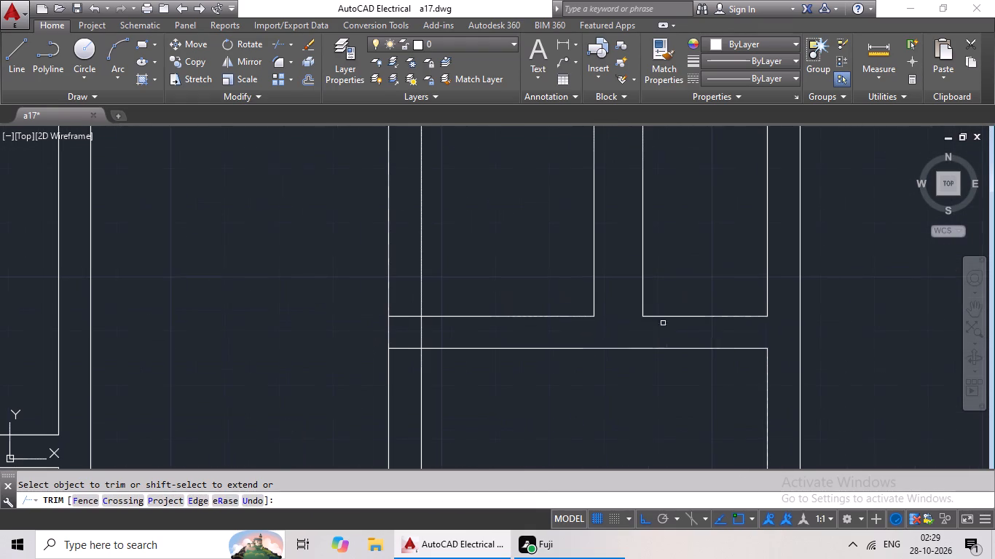
drag(404, 279, 395, 376)
click(395, 376)
drag(459, 333, 414, 342)
Trim the overlaps where the long horizontal partition meets the vertical partition right of the central wall and the short vertical partition.
scroll(444, 341, down, 3)
scroll(543, 266, up, 3)
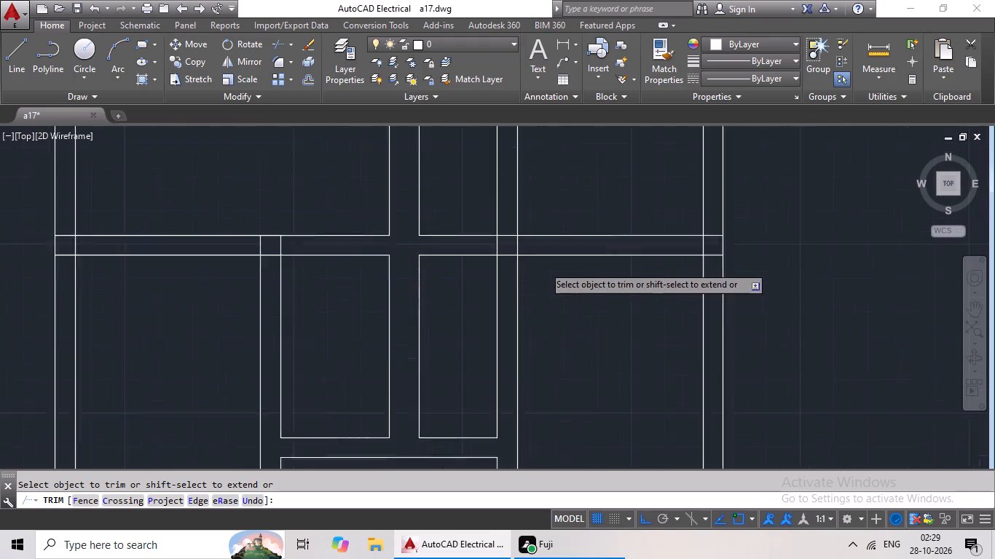
drag(559, 229, 424, 234)
click(424, 234)
drag(489, 193, 479, 277)
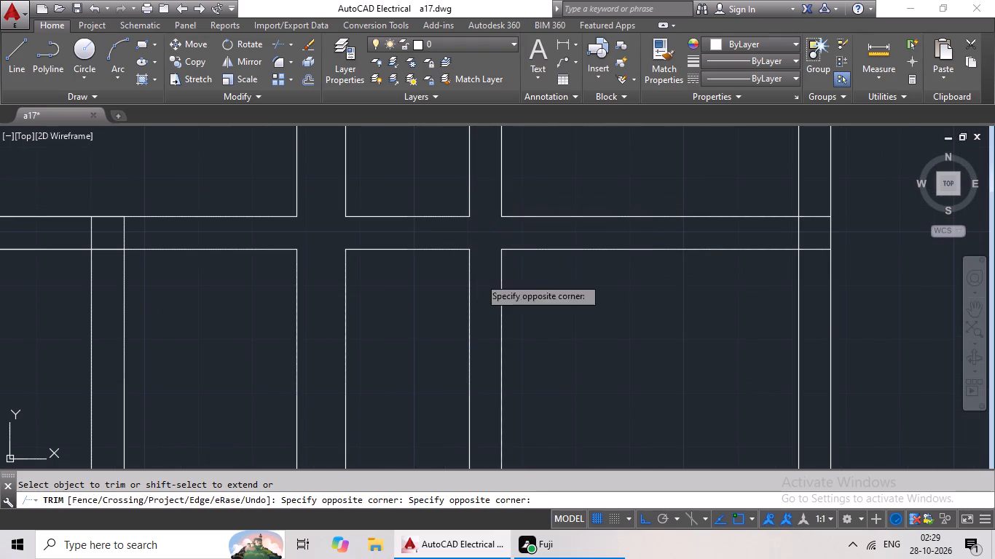
click(479, 277)
drag(186, 226, 58, 227)
drag(58, 227, 68, 240)
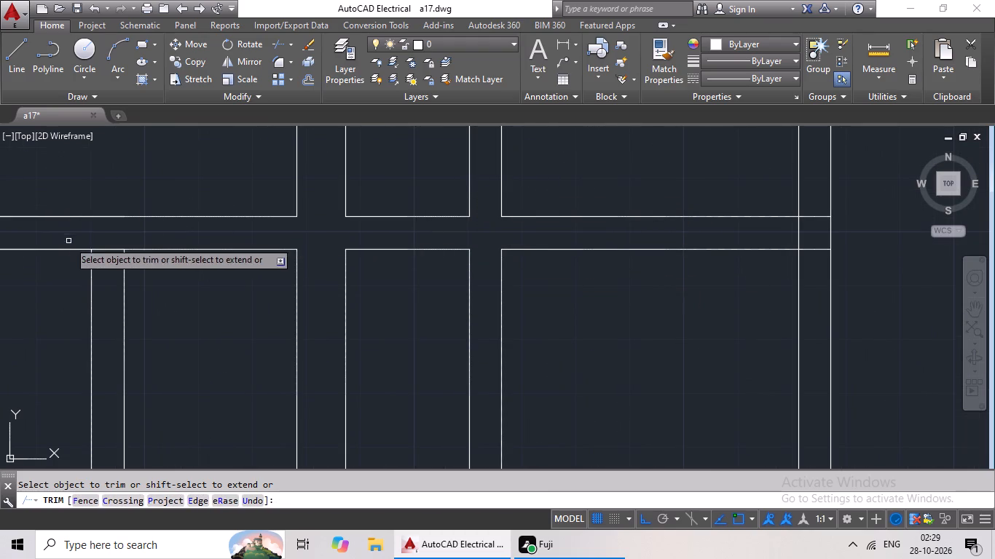
drag(108, 222, 109, 264)
Trim the bottom wall overlaps at the recess's right corner and at the right long vertical partition.
scroll(197, 274, down, 3)
middle_drag(227, 292, 343, 279)
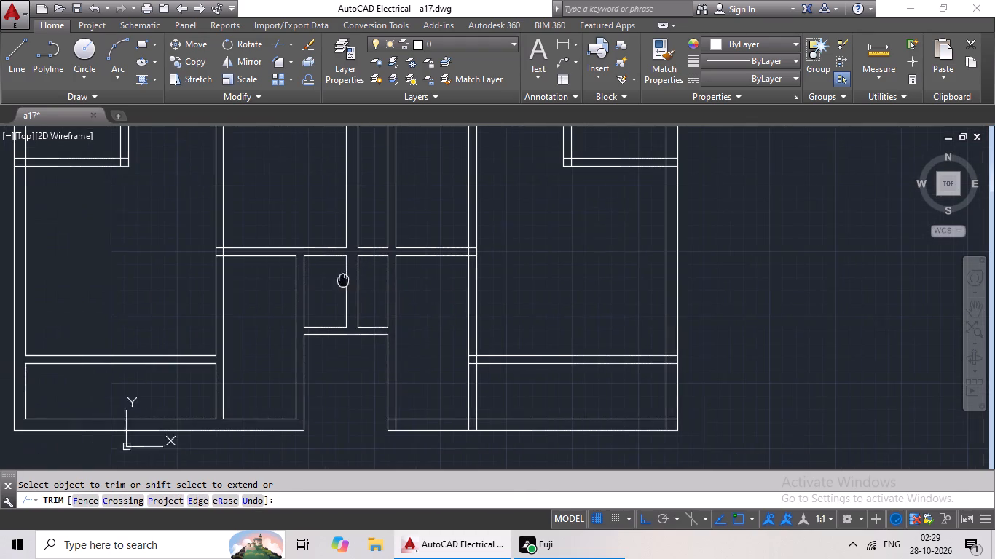
middle_drag(434, 301, 441, 255)
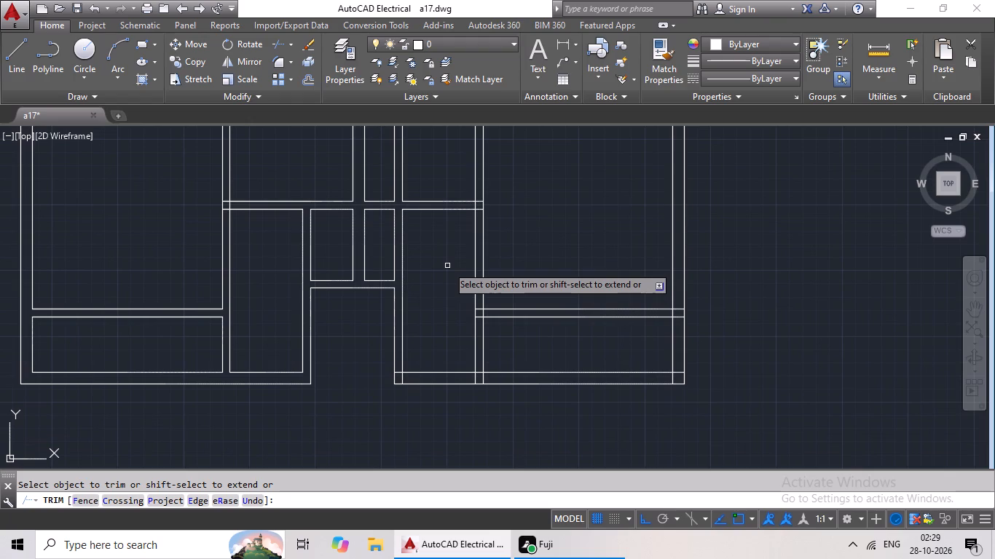
middle_drag(447, 266, 441, 229)
scroll(506, 346, up, 2)
drag(487, 324, 227, 344)
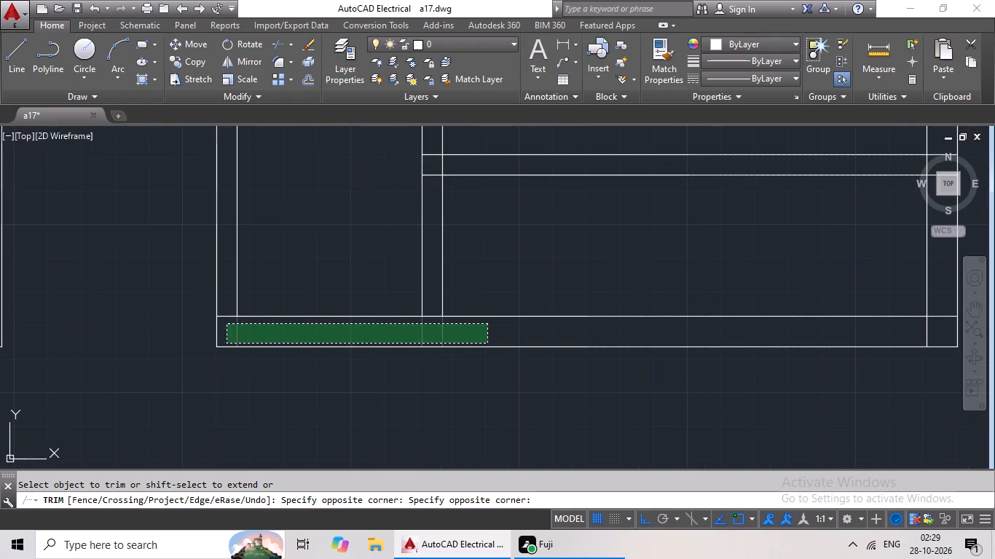
drag(221, 282, 229, 335)
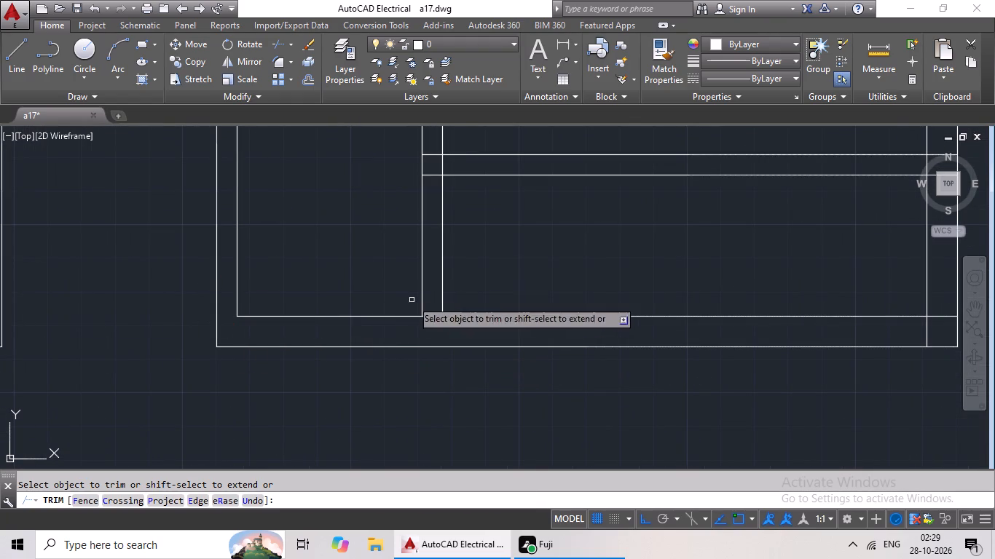
drag(429, 290, 430, 322)
click(430, 322)
Trim the overlapping inner wall lines at the plan's bottom-right outer corner.
middle_drag(492, 330, 82, 412)
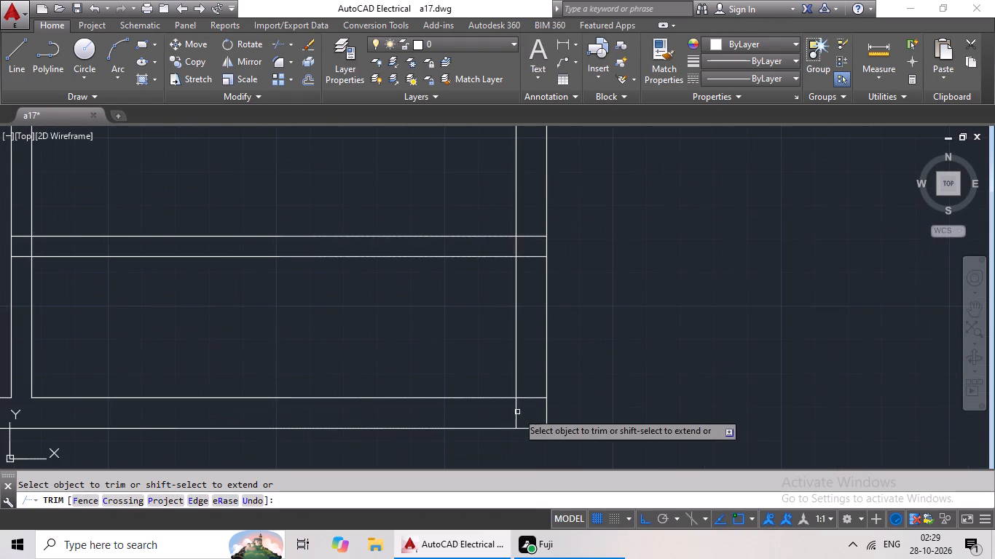
scroll(538, 404, up, 3)
drag(526, 349, 470, 421)
click(470, 422)
drag(506, 400, 417, 439)
click(417, 439)
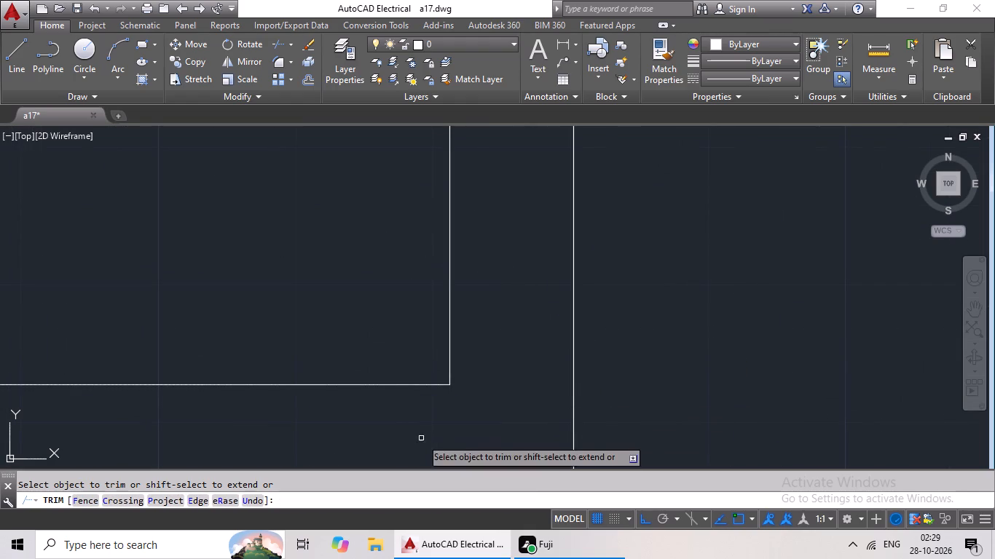
Trim the overlapping lines where the lower-right horizontal partition meets the right outer wall.
scroll(442, 421, down, 4)
scroll(450, 306, up, 4)
drag(460, 308, 458, 428)
click(458, 429)
drag(463, 373, 364, 394)
click(364, 394)
Trim the overlapping lines where the lower-right horizontal partition meets the right long vertical partition, and end trimming.
scroll(417, 358, down, 4)
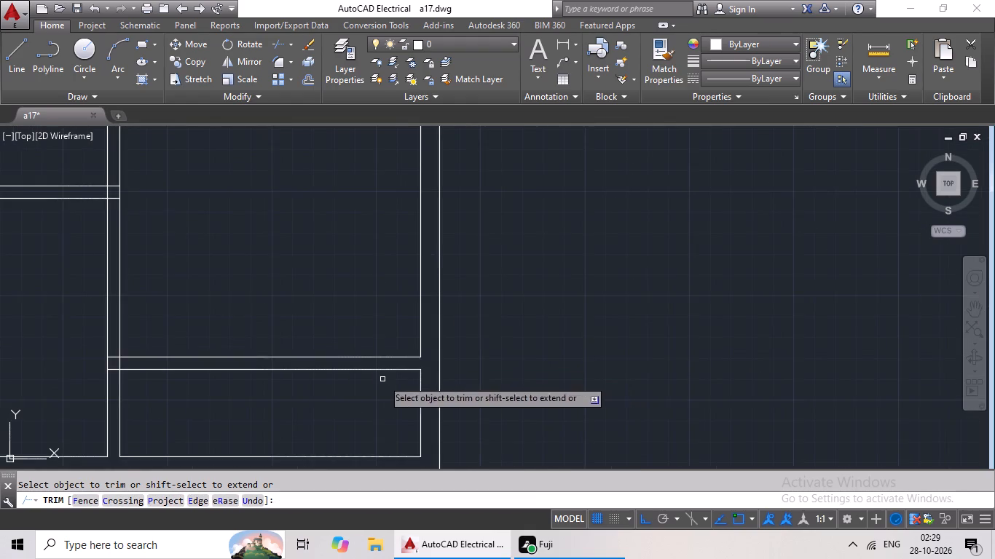
middle_drag(382, 379, 595, 378)
scroll(312, 357, up, 4)
drag(409, 341, 398, 403)
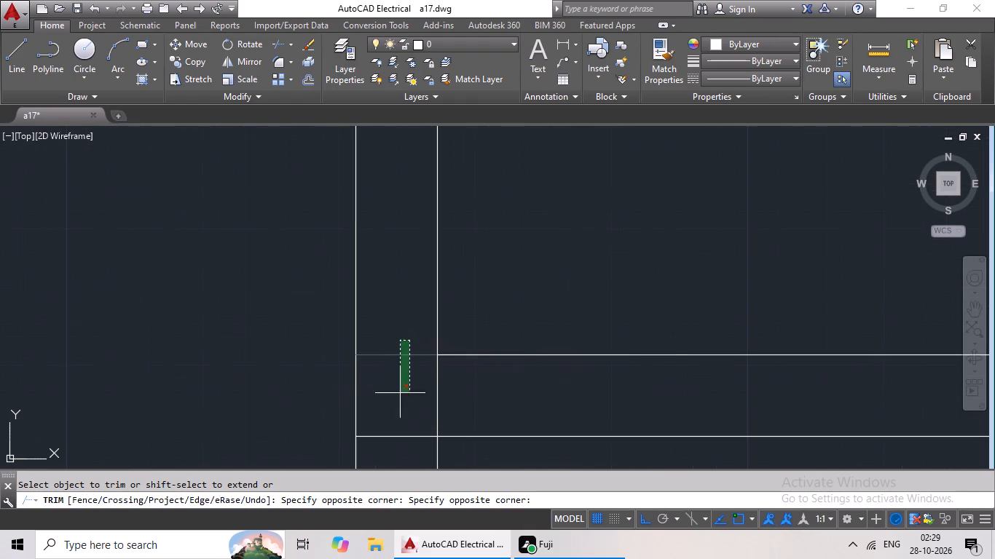
drag(398, 403, 395, 454)
drag(494, 400, 393, 408)
click(419, 400)
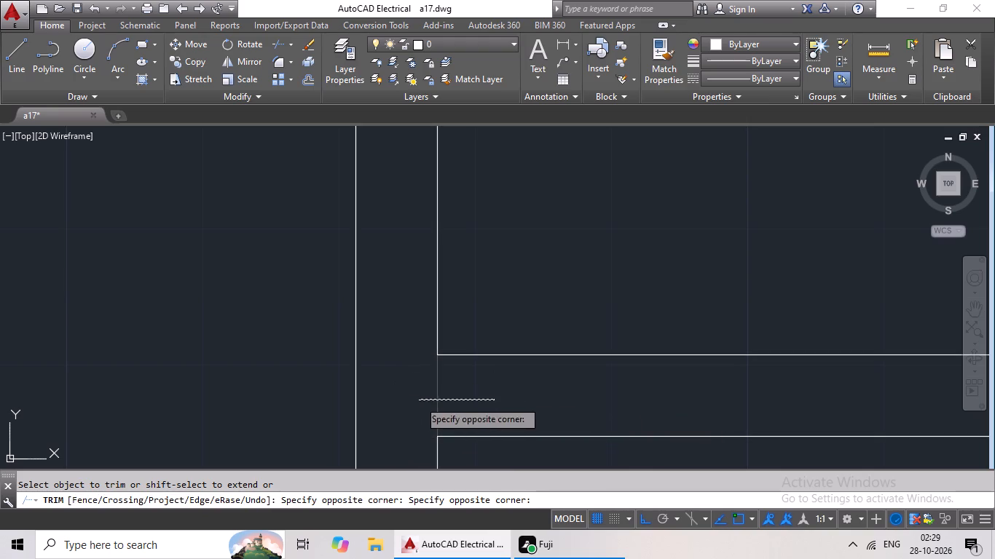
scroll(422, 398, down, 3)
scroll(448, 269, down, 2)
middle_drag(491, 243, 466, 311)
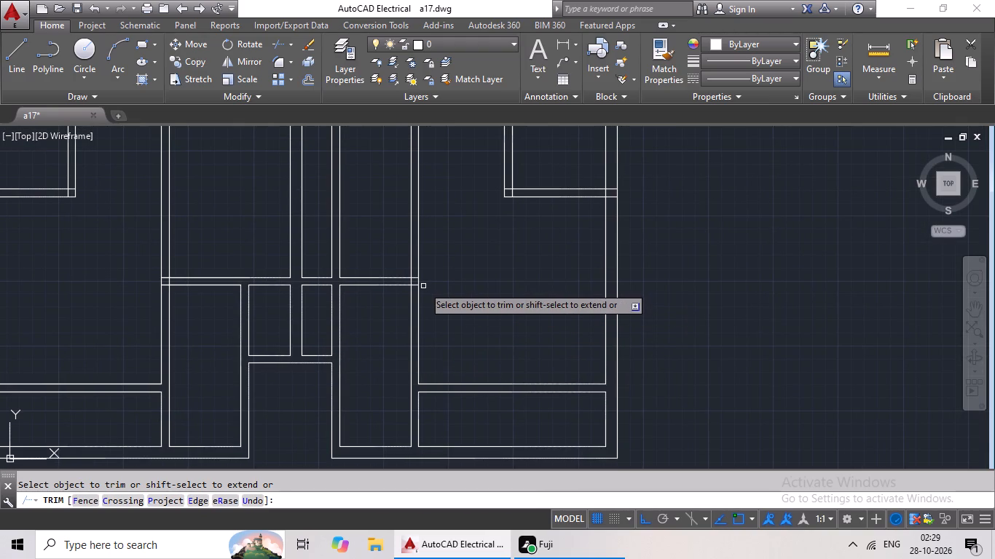
scroll(423, 286, down, 3)
middle_drag(464, 274, 435, 329)
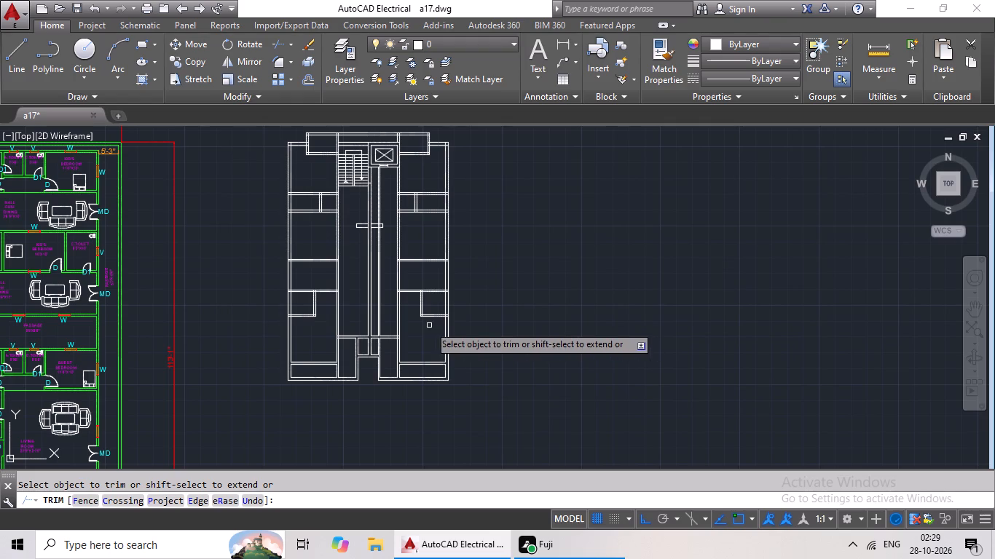
key(Escape)
key(Escape)
key(Escape)
Extend the long horizontal partition's upper line across the foot of the vertical partition right of the central wall.
scroll(392, 321, up, 2)
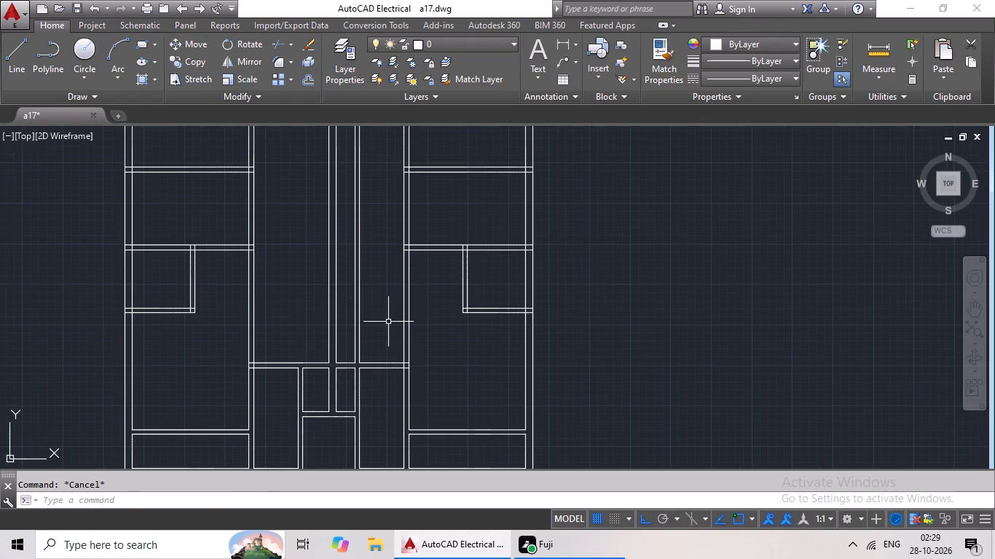
scroll(386, 322, up, 2)
key(Escape)
key(Escape)
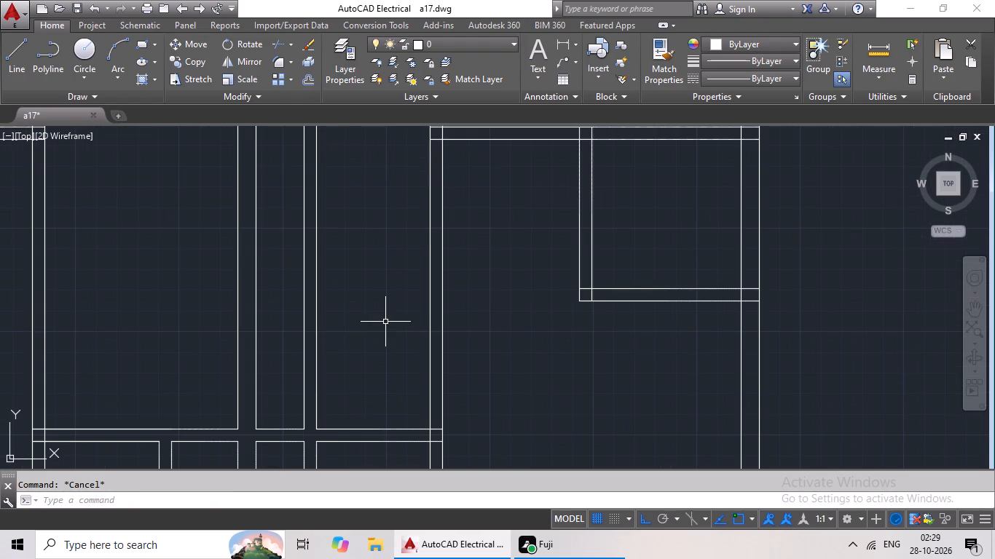
key(e)
key(x)
key(space)
key(space)
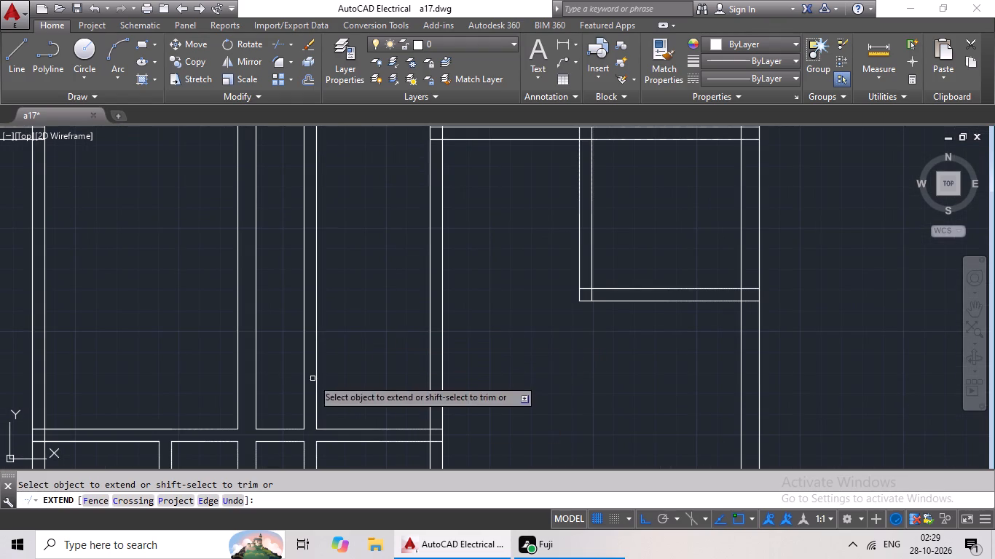
click(299, 431)
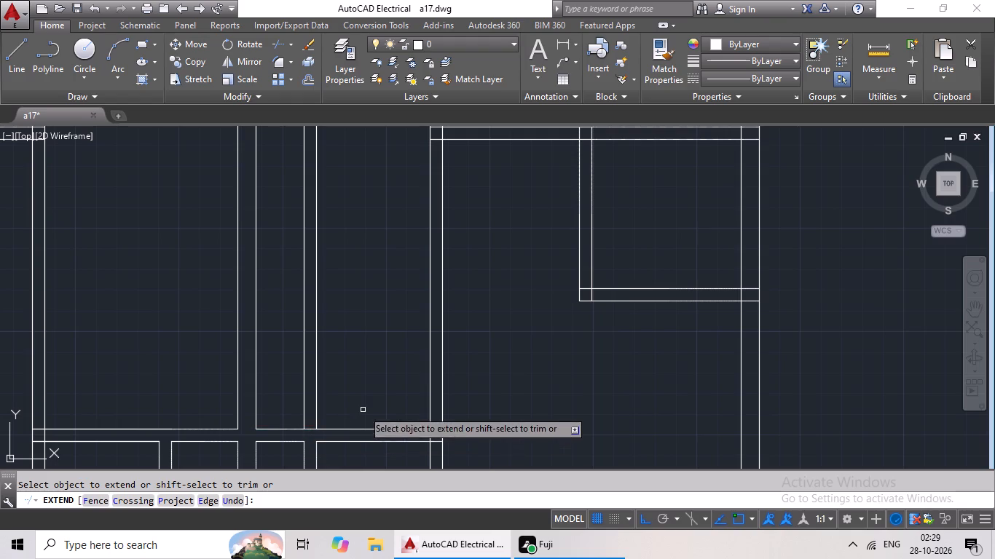
key(Escape)
key(Escape)
Delete both lines of the long vertical partition just right of the central wall, above the long horizontal partition.
drag(351, 340, 283, 368)
scroll(309, 358, down, 1)
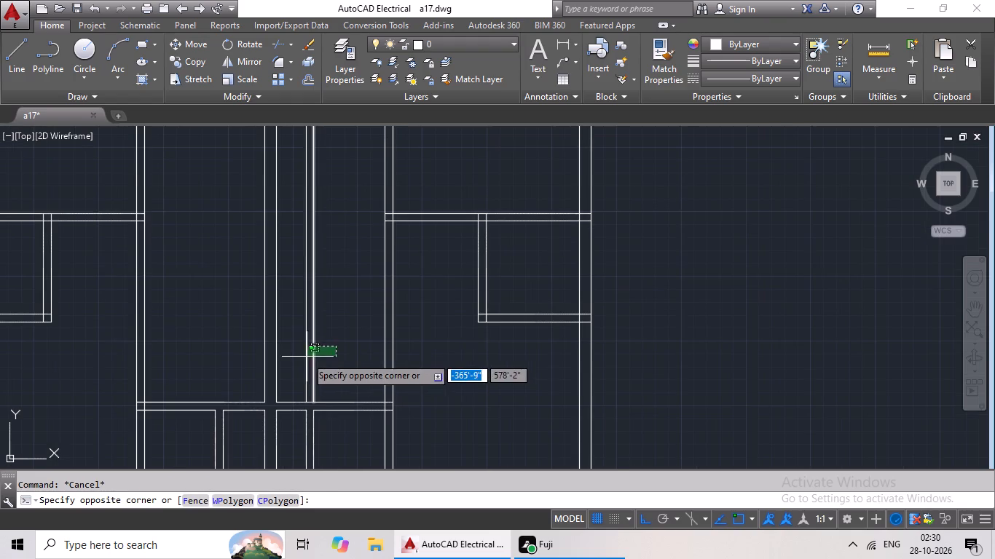
click(297, 358)
scroll(326, 312, down, 3)
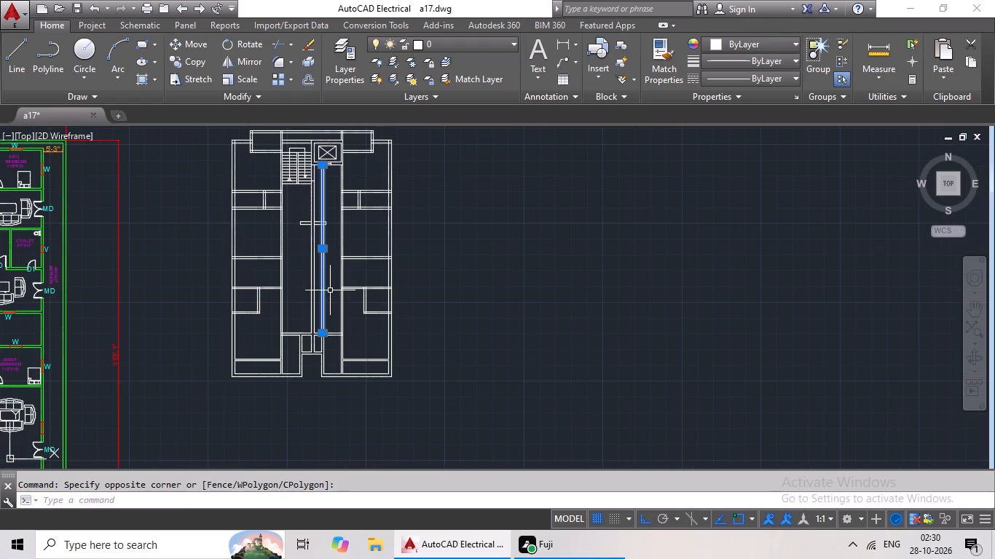
key(Delete)
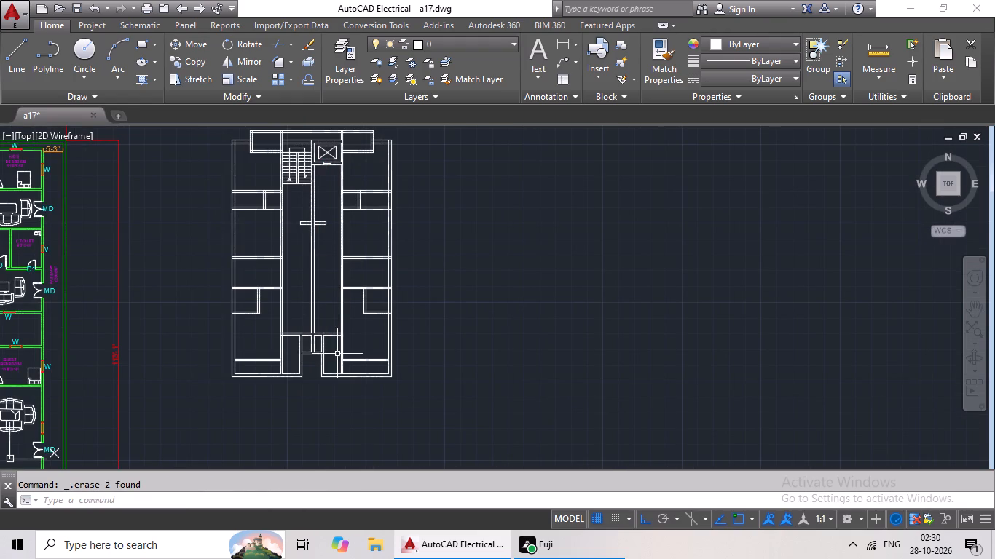
Trim the overlapping lines where the long horizontal partition above the bottom recess meets the left long vertical partition.
scroll(337, 357, up, 2)
middle_drag(332, 349, 369, 317)
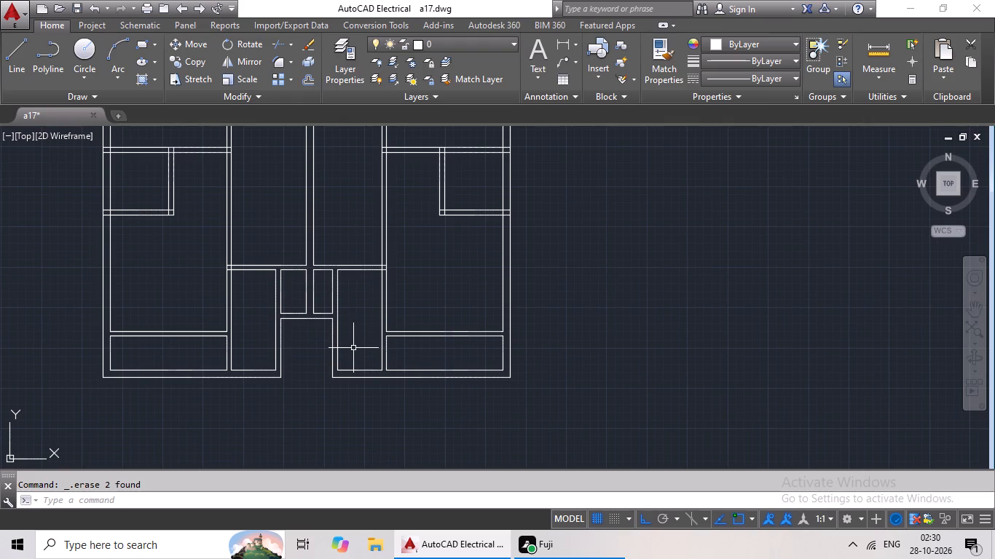
key(Escape)
key(Escape)
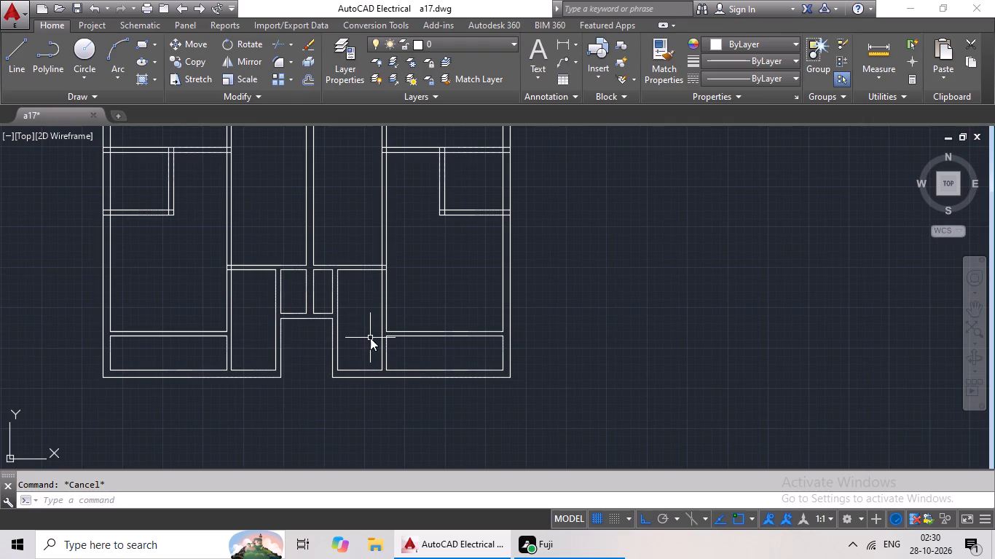
key(t)
key(r)
key(space)
key(space)
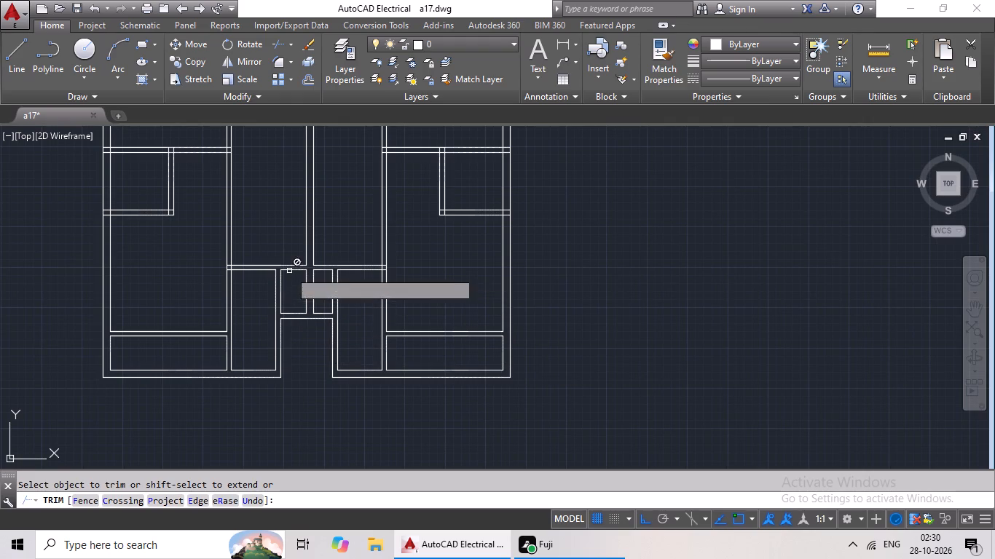
scroll(233, 265, up, 4)
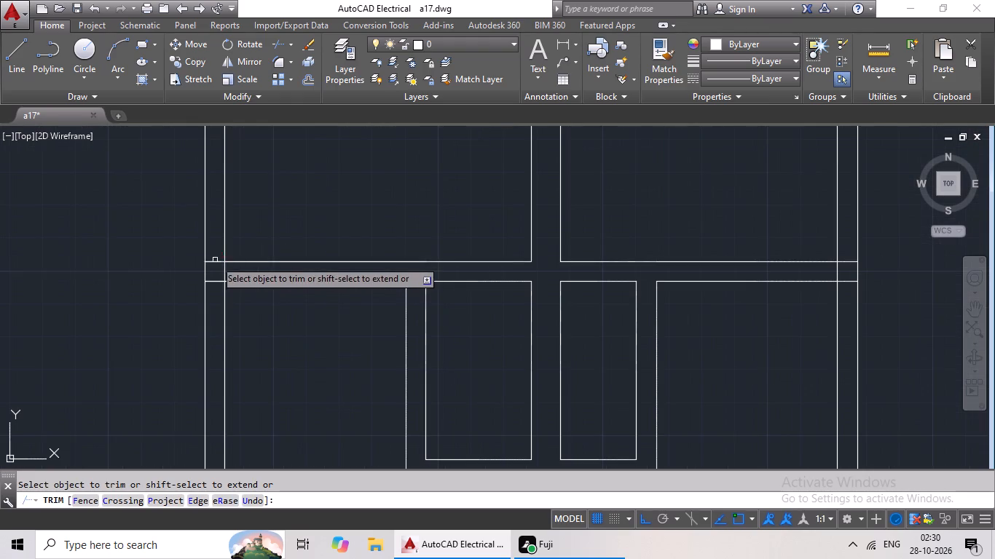
scroll(215, 260, up, 3)
drag(301, 280, 229, 320)
click(229, 320)
drag(214, 214, 211, 344)
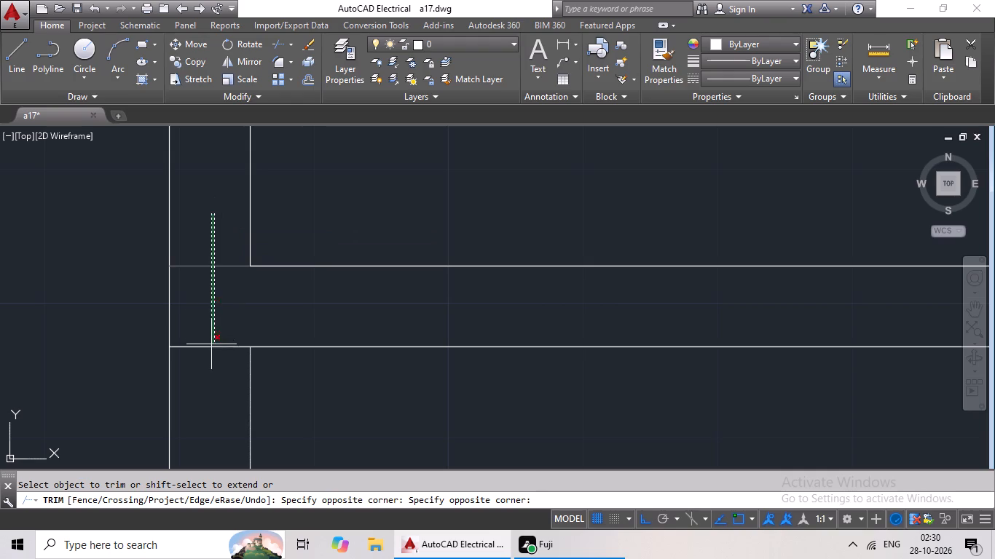
drag(211, 344, 220, 400)
Trim the overlapping lines where the long horizontal partition above the bottom recess meets the right long vertical partition.
scroll(292, 314, down, 3)
scroll(377, 314, down, 2)
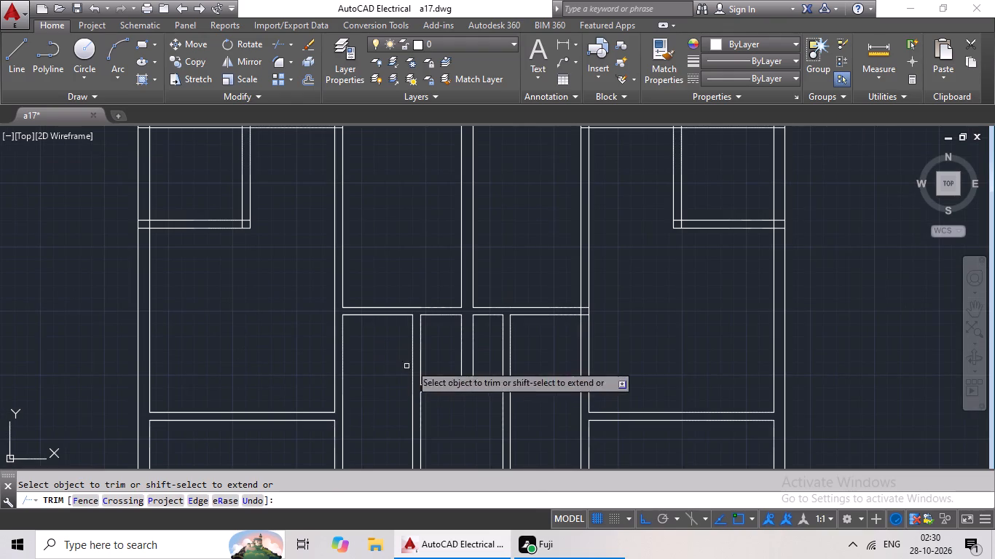
scroll(581, 313, up, 5)
drag(596, 272, 611, 363)
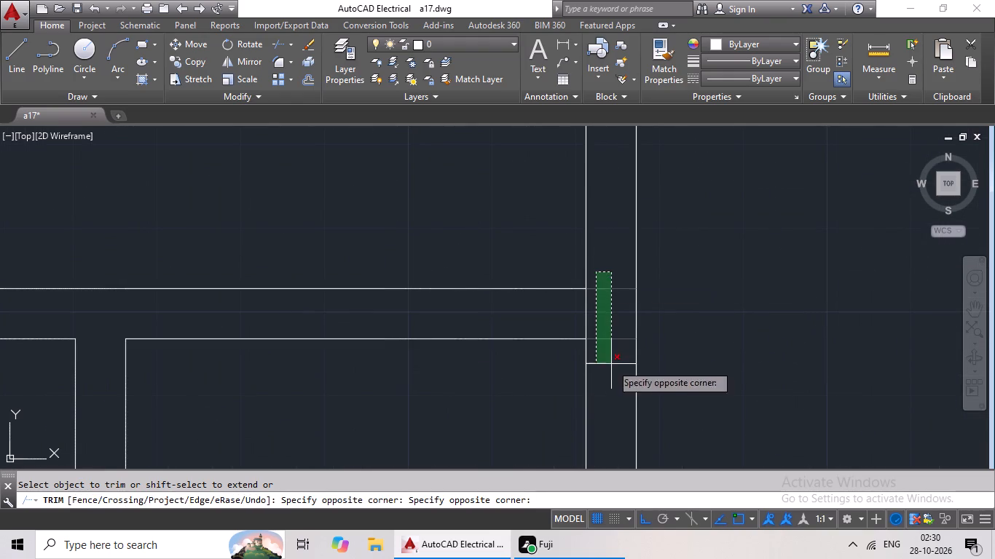
click(613, 357)
drag(615, 320, 570, 326)
click(570, 326)
Trim the overlapping lines where the lower wall of the small lower-right room meets the right outer wall.
scroll(579, 317, down, 4)
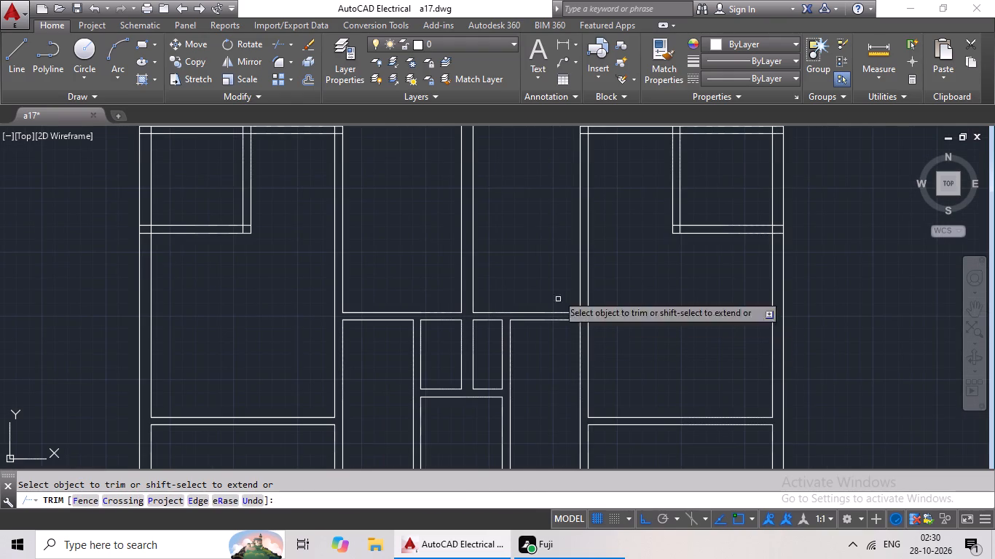
middle_drag(646, 278, 470, 330)
scroll(557, 322, down, 2)
middle_drag(541, 346, 492, 357)
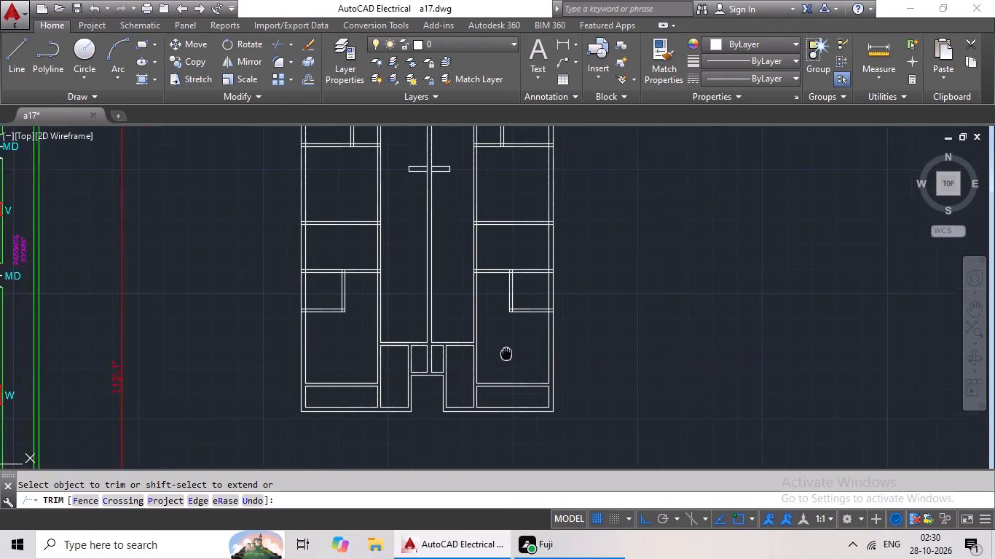
middle_drag(492, 357, 472, 366)
scroll(500, 331, up, 5)
scroll(563, 275, up, 1)
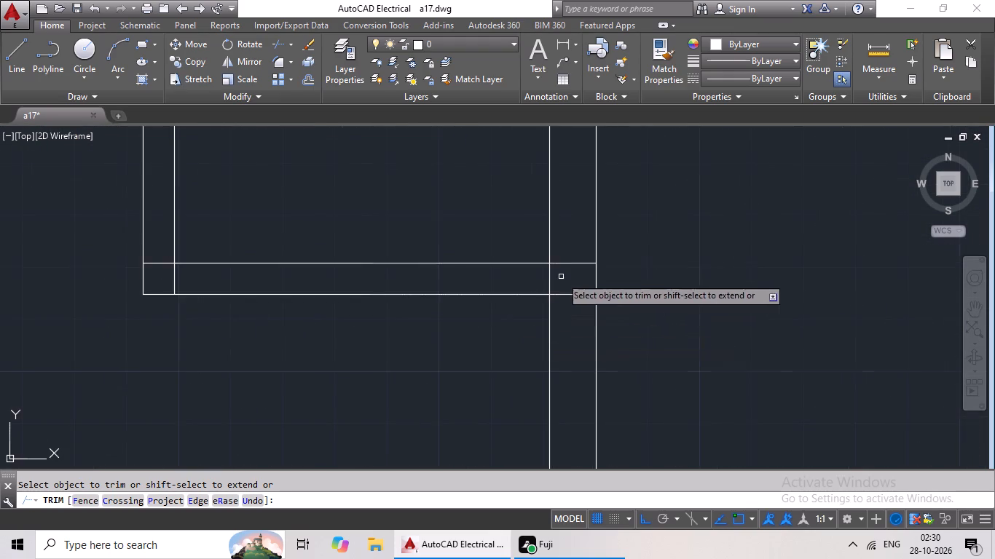
scroll(561, 277, up, 2)
drag(617, 215, 566, 373)
click(565, 376)
drag(629, 277, 384, 330)
drag(384, 330, 409, 326)
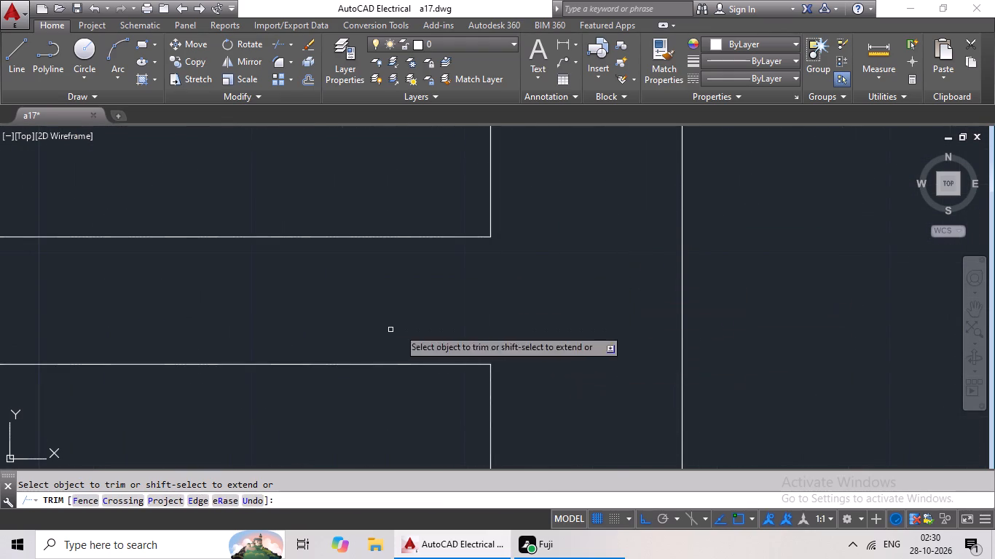
Trim the overlapping lines at the bottom-left corner of the small lower-right room.
scroll(508, 306, down, 3)
scroll(223, 309, up, 1)
middle_drag(223, 309, 404, 341)
scroll(342, 332, up, 2)
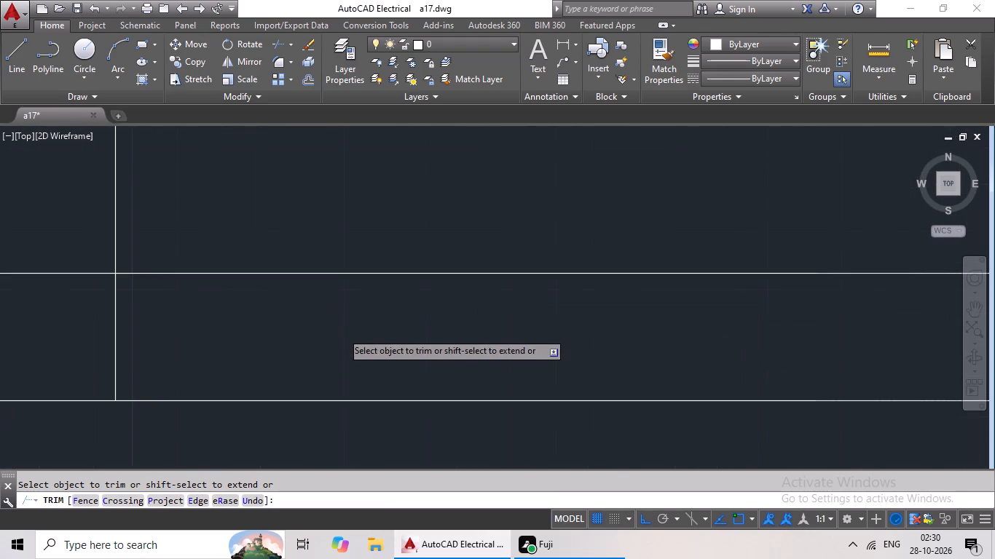
middle_drag(342, 331, 648, 352)
drag(648, 334, 358, 364)
click(358, 364)
drag(362, 209, 362, 220)
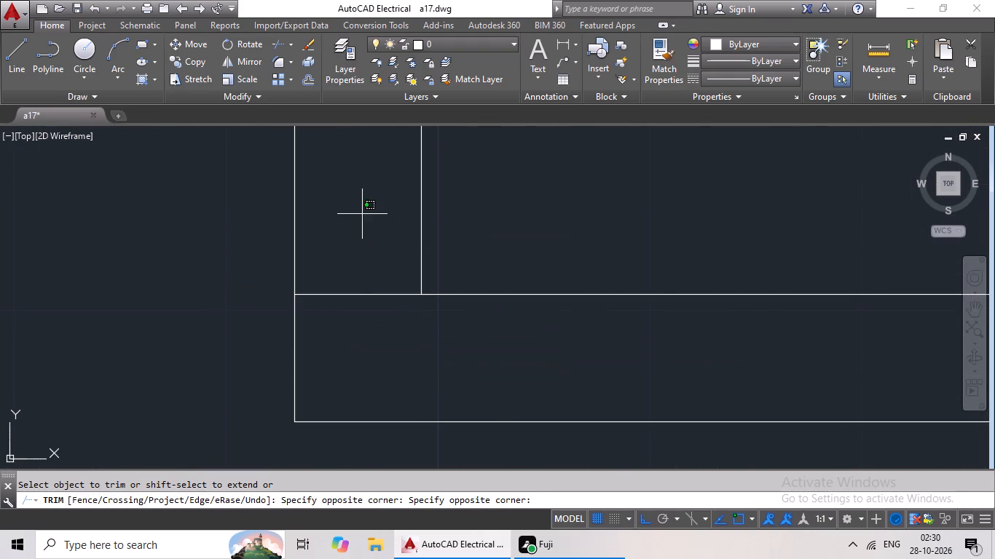
drag(362, 220, 342, 352)
click(342, 352)
Trim the overlapping lines where the small lower-right room's upper partition meets the right outer wall.
scroll(503, 314, down, 4)
scroll(576, 262, down, 2)
middle_drag(586, 255, 484, 384)
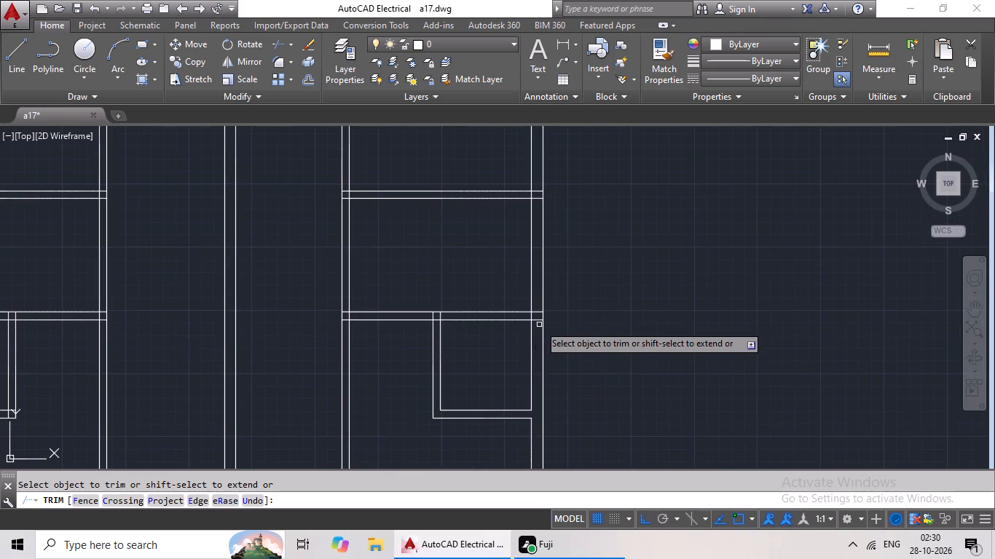
scroll(548, 321, up, 4)
drag(496, 244, 471, 350)
drag(471, 349, 473, 338)
drag(483, 281, 414, 308)
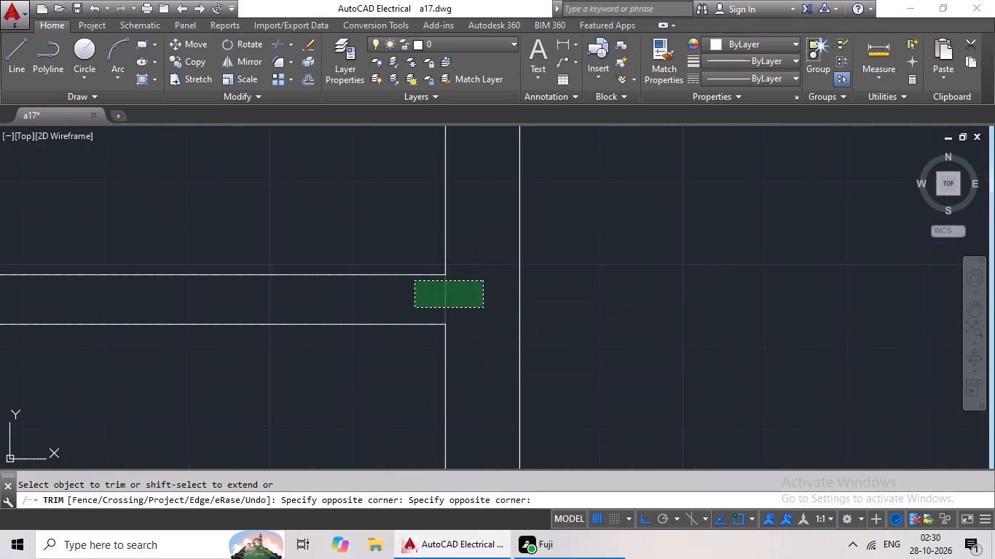
drag(414, 308, 442, 301)
Trim the overlapping lines where the small lower-right room's vertical wall meets its upper horizontal partition.
scroll(490, 292, down, 3)
scroll(420, 328, down, 1)
scroll(385, 308, up, 4)
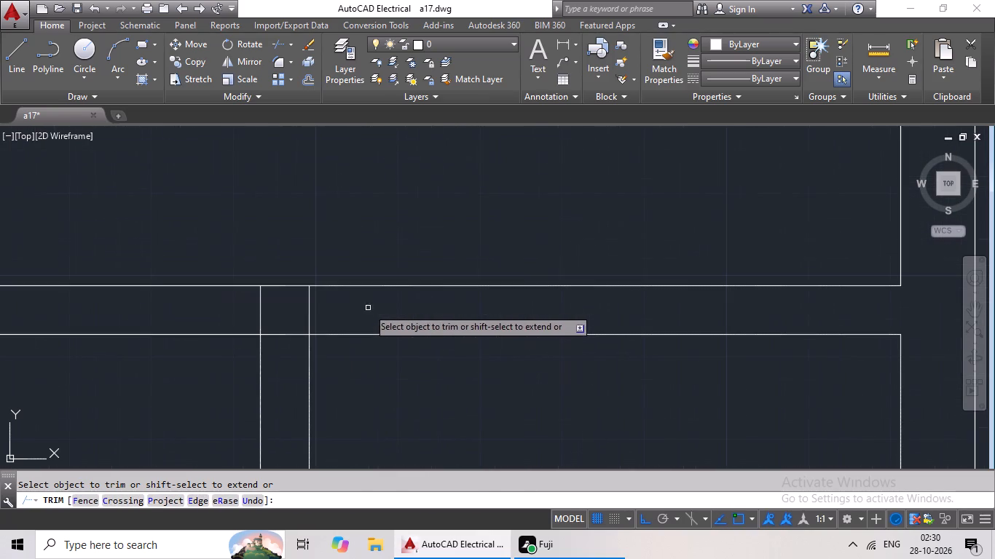
drag(388, 304, 200, 308)
click(200, 308)
drag(296, 304, 290, 355)
click(290, 355)
Trim the overlapping lines where the small lower-right room's upper partition meets the right long vertical partition.
scroll(349, 338, down, 1)
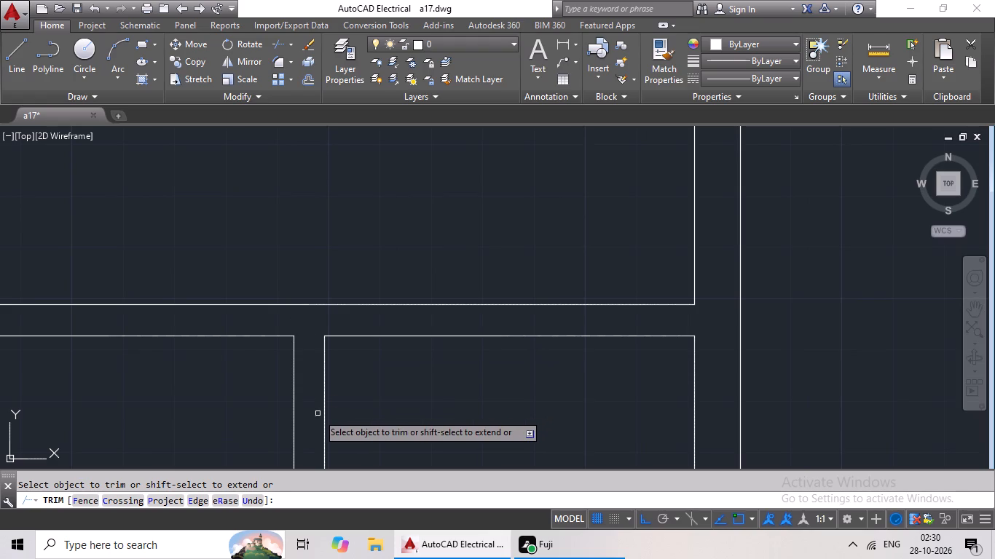
scroll(391, 378, down, 1)
middle_drag(428, 394, 459, 247)
scroll(476, 221, down, 2)
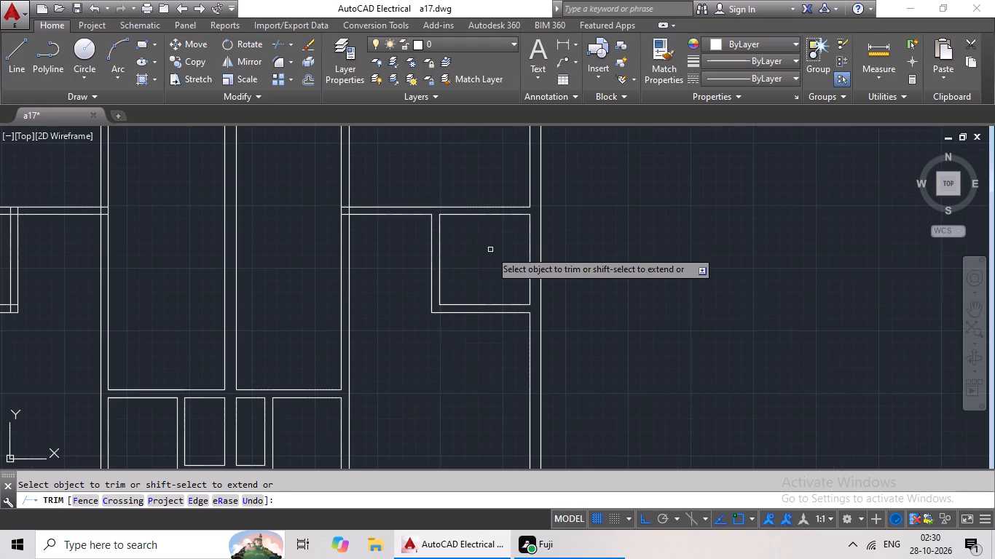
scroll(347, 210, up, 3)
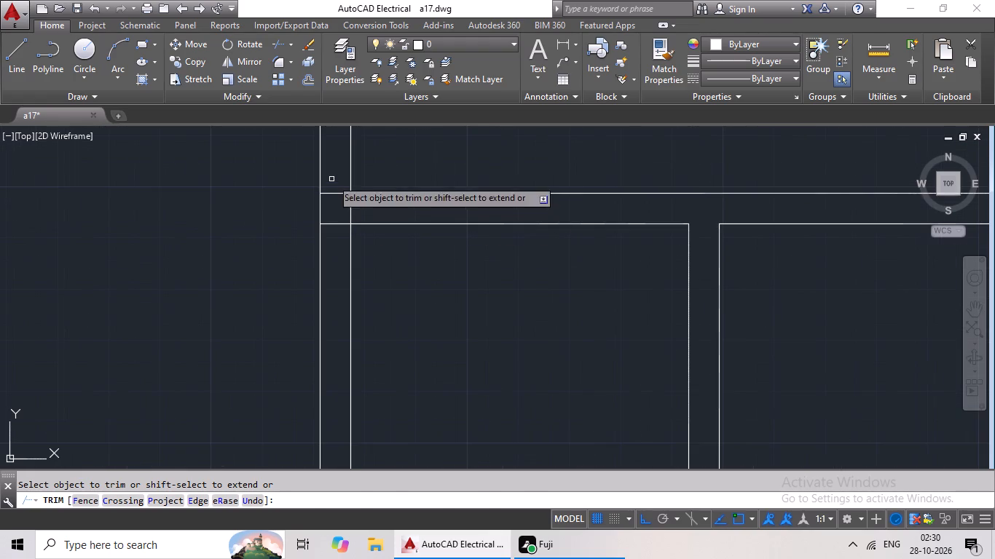
drag(331, 179, 326, 237)
click(326, 237)
drag(391, 206, 320, 220)
click(330, 215)
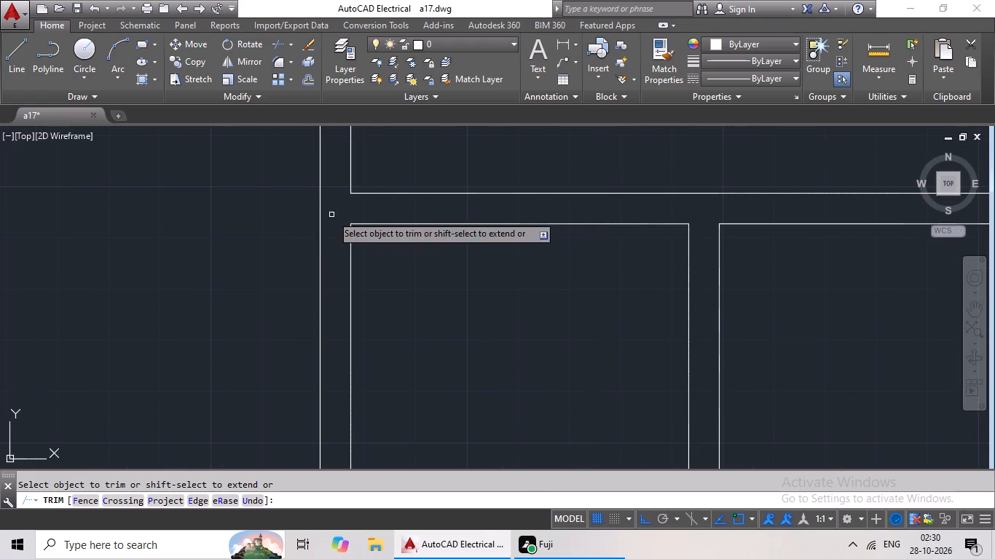
Trim the overlapping lines at the bottom-right corner of the small lower-left room.
scroll(363, 207, down, 4)
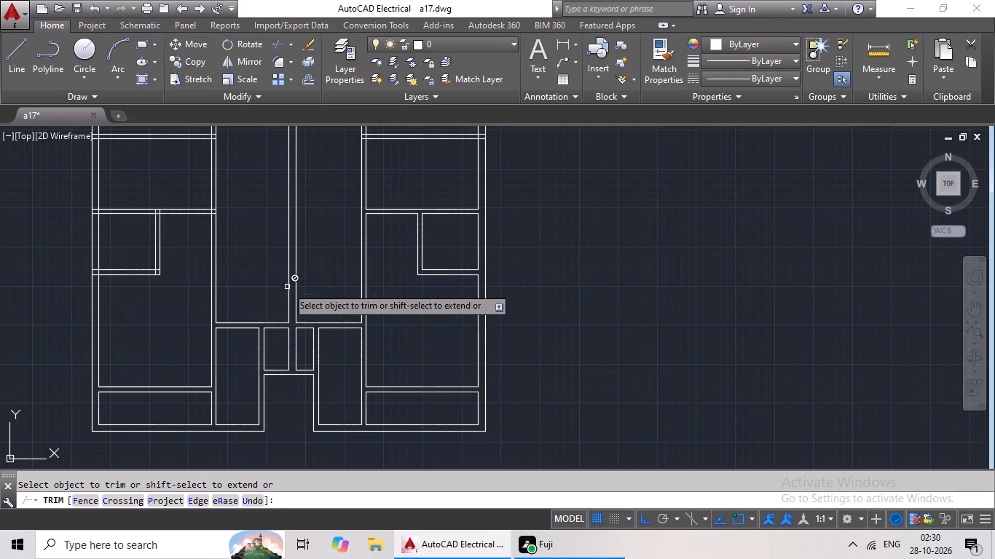
scroll(152, 261, up, 8)
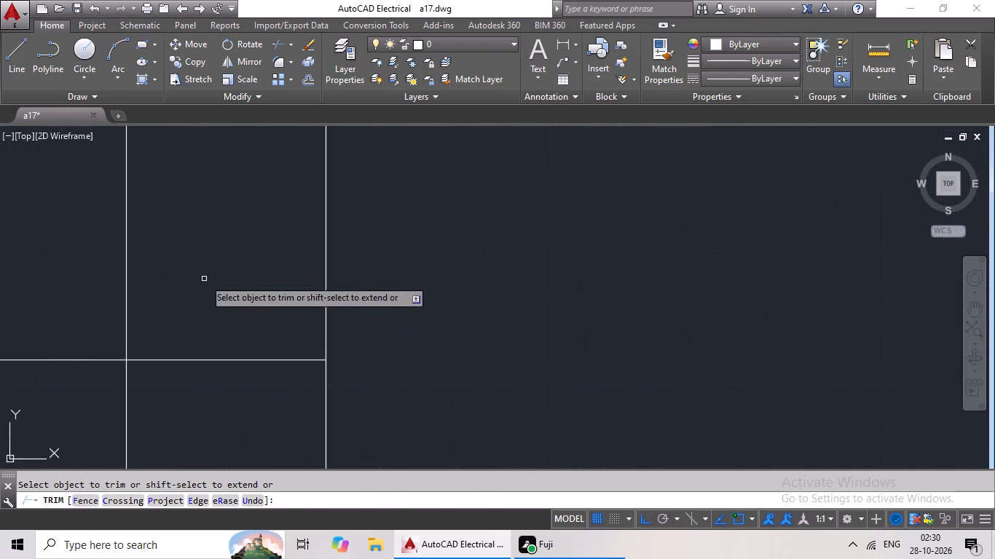
drag(206, 283, 183, 378)
drag(256, 338, 226, 376)
drag(272, 294, 197, 374)
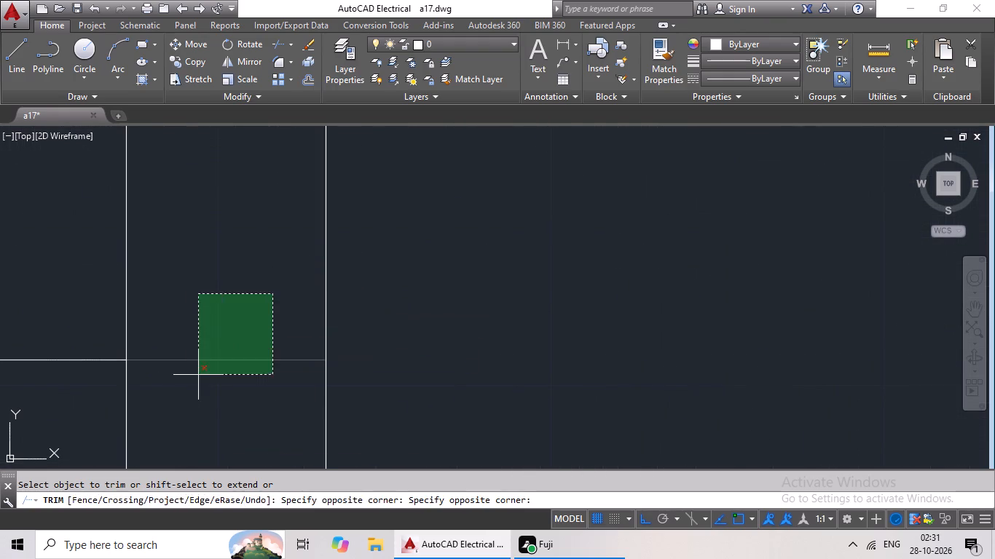
drag(197, 374, 198, 375)
click(197, 370)
drag(271, 338, 138, 410)
drag(227, 365, 140, 398)
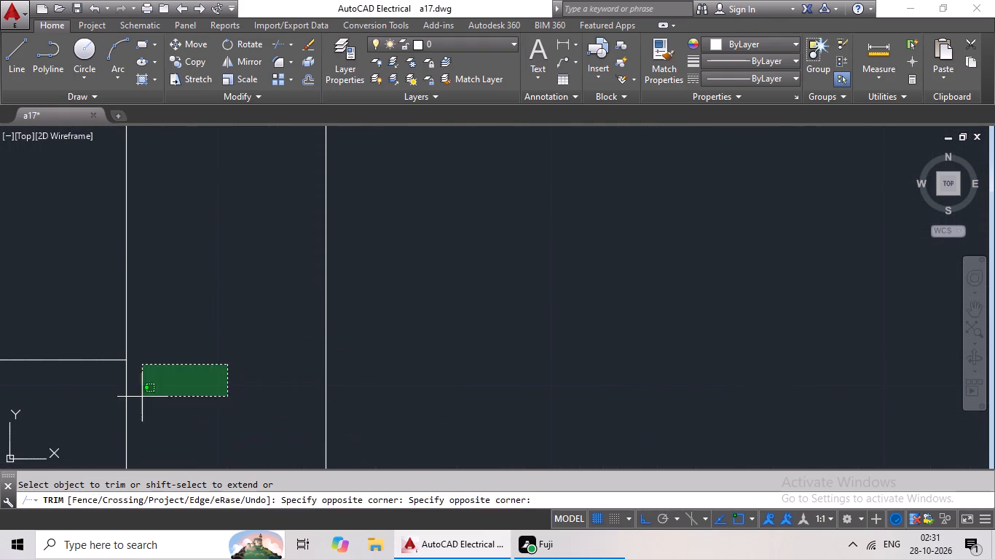
drag(140, 398, 124, 404)
click(124, 404)
Trim the overlapping lines where the lower wall of the small lower-left room meets the left outer wall.
scroll(184, 370, down, 4)
middle_drag(176, 374, 495, 358)
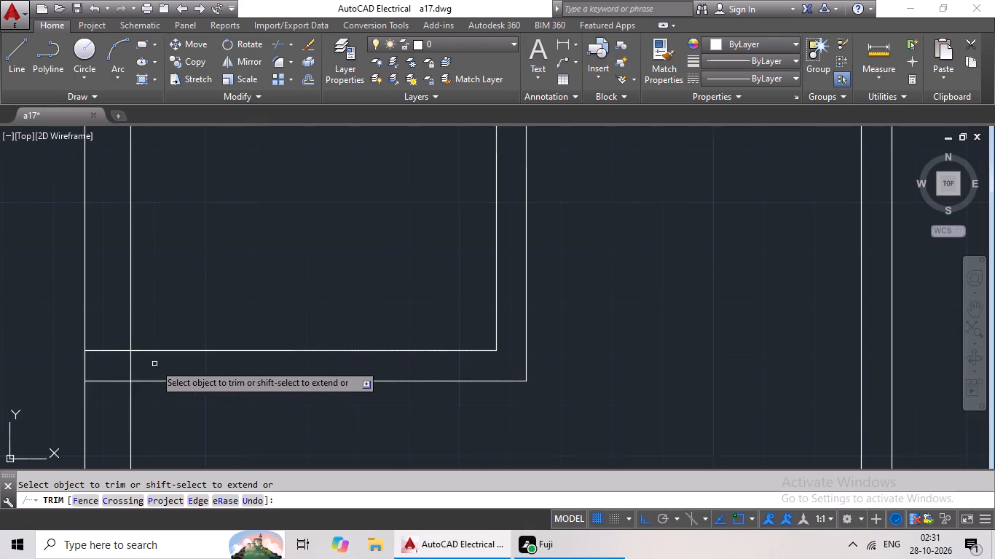
scroll(154, 364, up, 4)
scroll(202, 354, down, 1)
middle_drag(228, 357, 575, 335)
drag(566, 334, 326, 386)
click(326, 386)
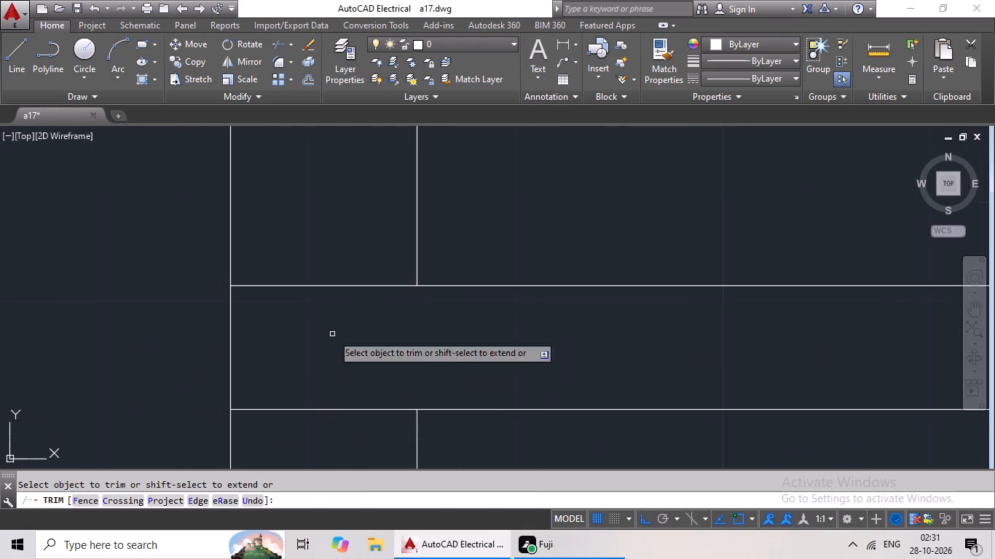
drag(347, 263, 309, 459)
click(310, 451)
Trim the overlapping lines where the small lower-left room's upper partition meets the left long vertical partition.
scroll(394, 390, down, 5)
scroll(470, 403, down, 1)
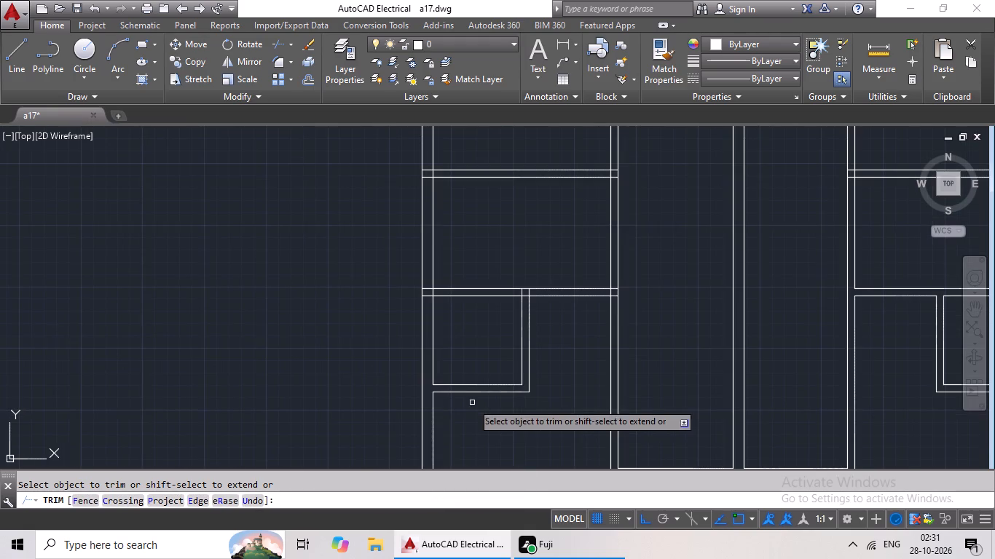
middle_drag(489, 407, 406, 438)
scroll(530, 332, up, 4)
drag(538, 251, 527, 309)
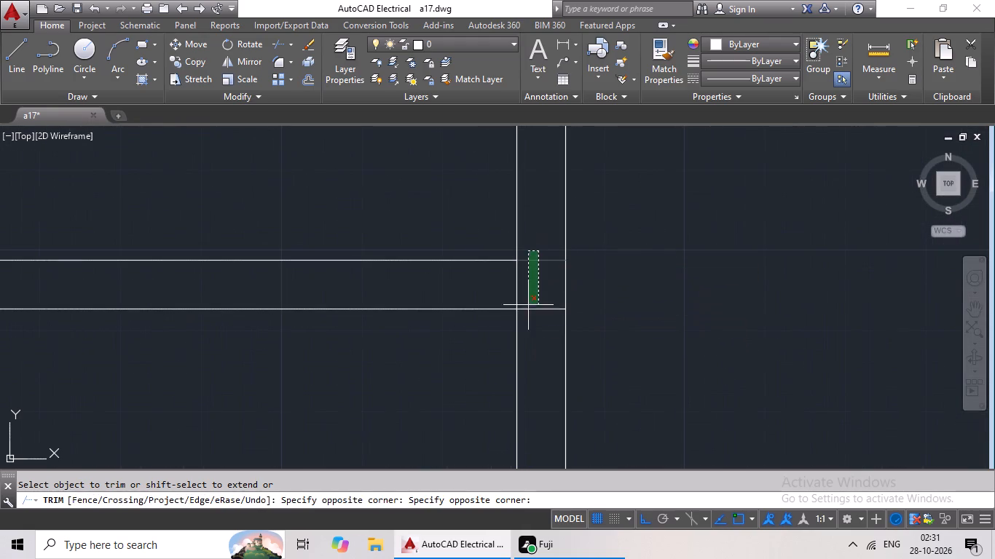
drag(527, 309, 525, 317)
click(525, 317)
drag(538, 293, 398, 295)
click(407, 291)
Trim the overlapping lines where the small lower-left room's vertical wall meets its upper horizontal partition.
scroll(474, 288, down, 3)
middle_drag(287, 362, 364, 375)
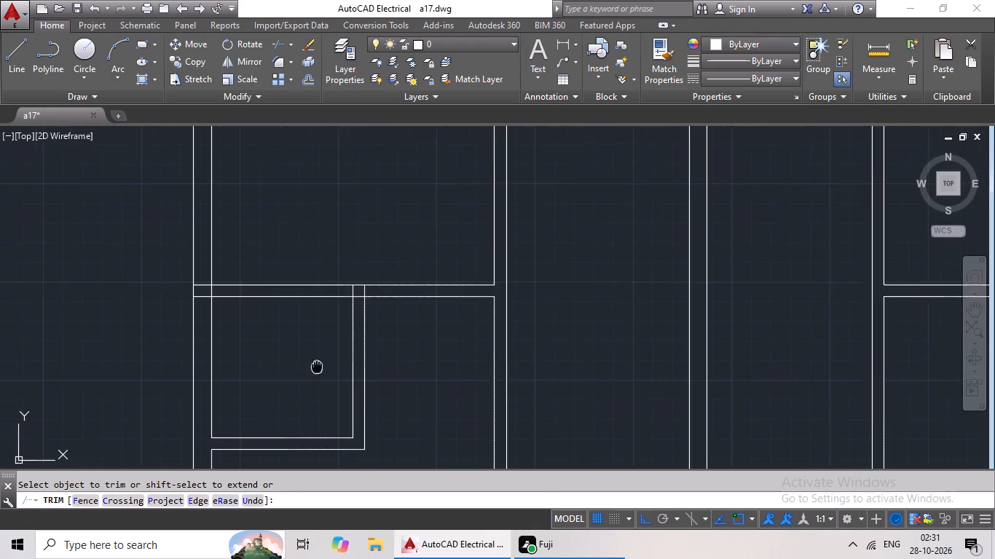
middle_drag(364, 375, 421, 381)
scroll(496, 310, up, 5)
drag(531, 297, 148, 327)
click(148, 327)
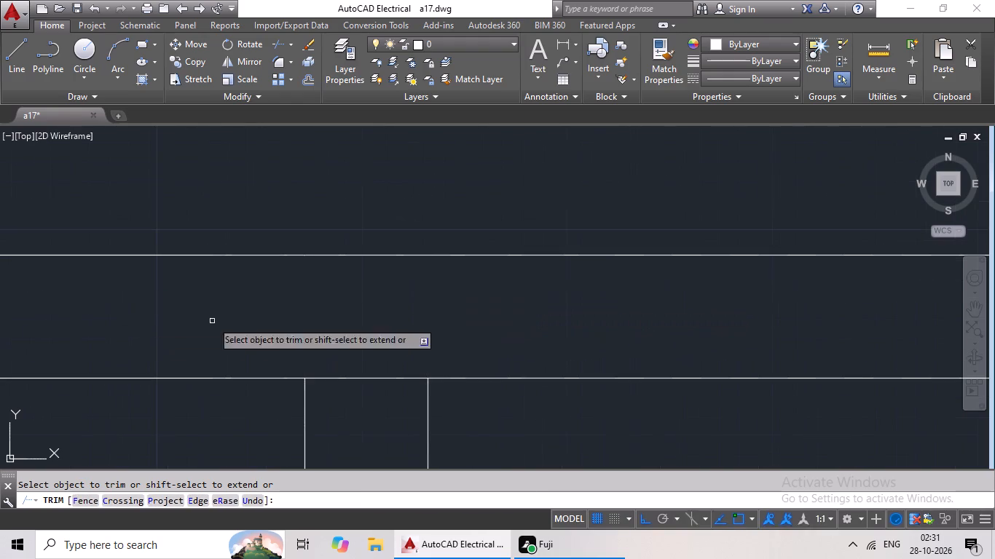
drag(299, 320, 342, 410)
Trim the overlapping lines where the small lower-left room's upper partition meets the left outer wall.
scroll(380, 395, down, 4)
middle_drag(270, 410, 404, 400)
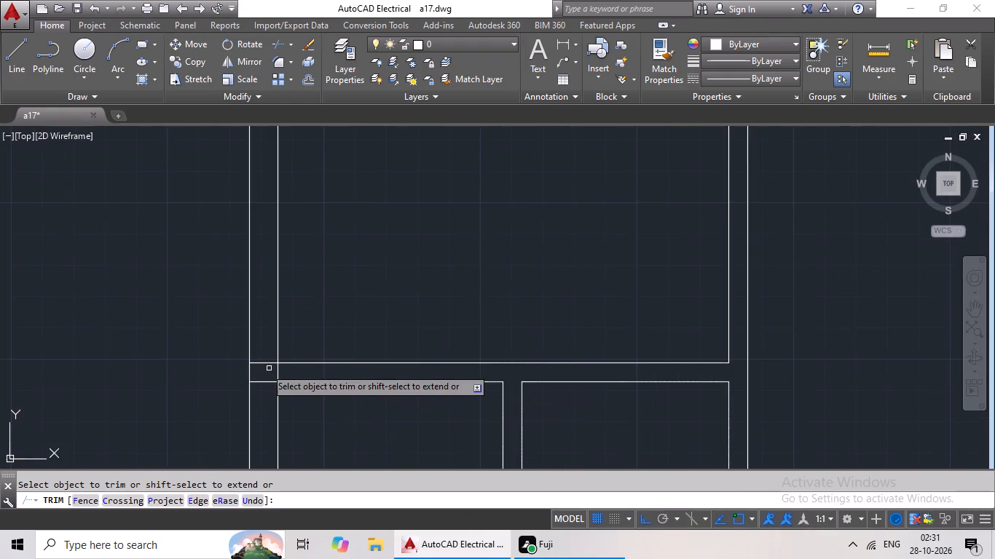
scroll(264, 366, up, 4)
scroll(275, 336, down, 3)
drag(272, 309, 267, 386)
drag(267, 386, 269, 380)
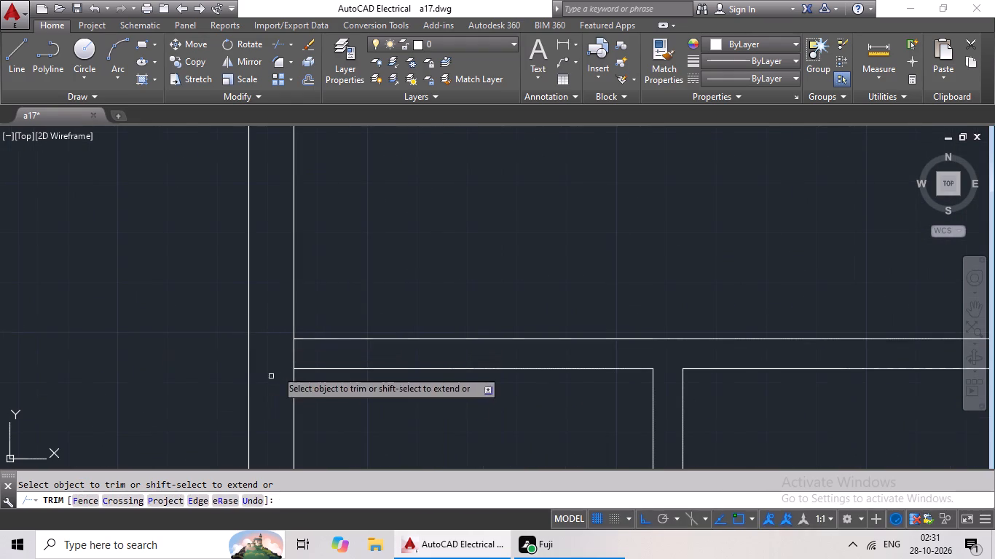
drag(311, 349, 291, 358)
click(291, 358)
Trim the overlapping lines where the top wall of the room above the small lower-right room meets the right outer wall.
scroll(333, 358, down, 3)
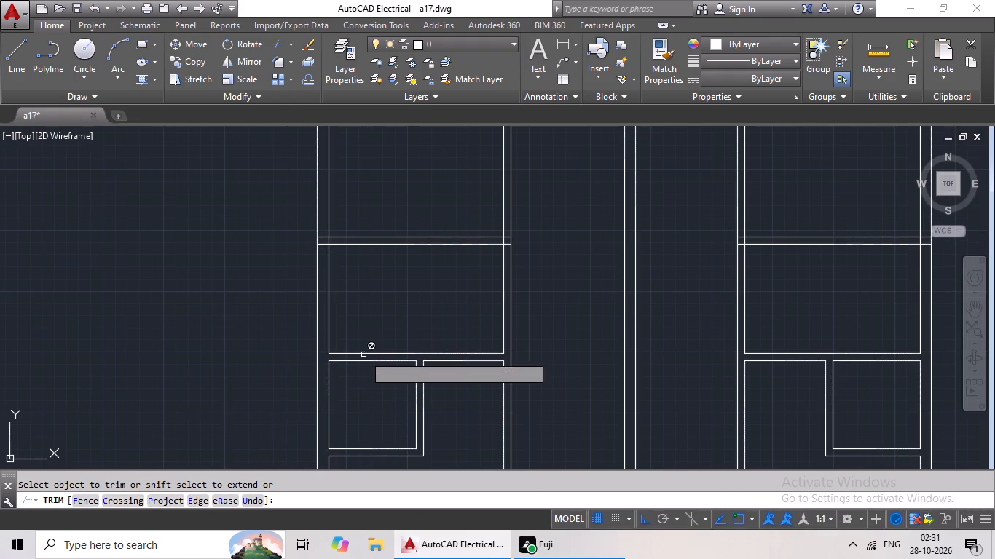
scroll(381, 341, down, 2)
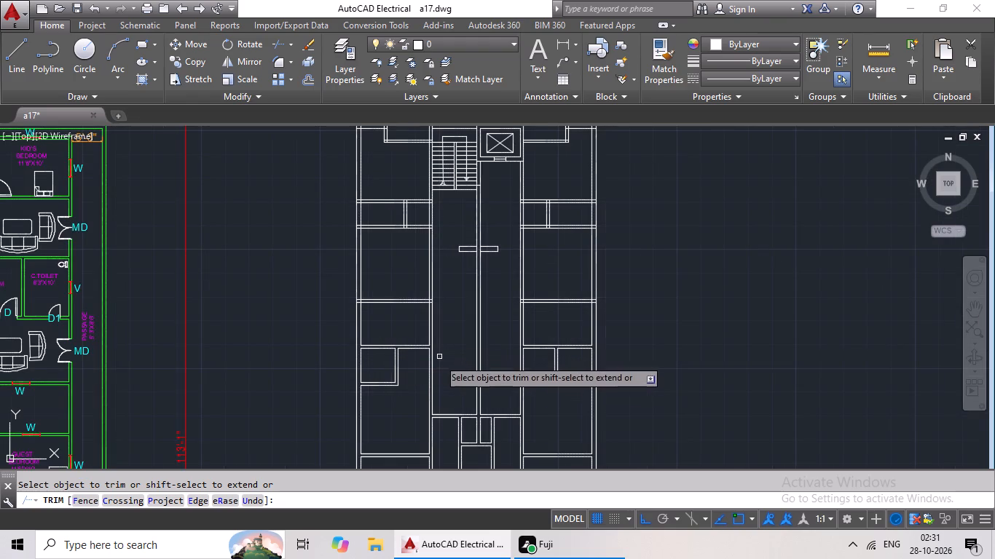
scroll(596, 306, up, 4)
drag(590, 247, 590, 301)
drag(590, 301, 585, 314)
scroll(581, 261, down, 1)
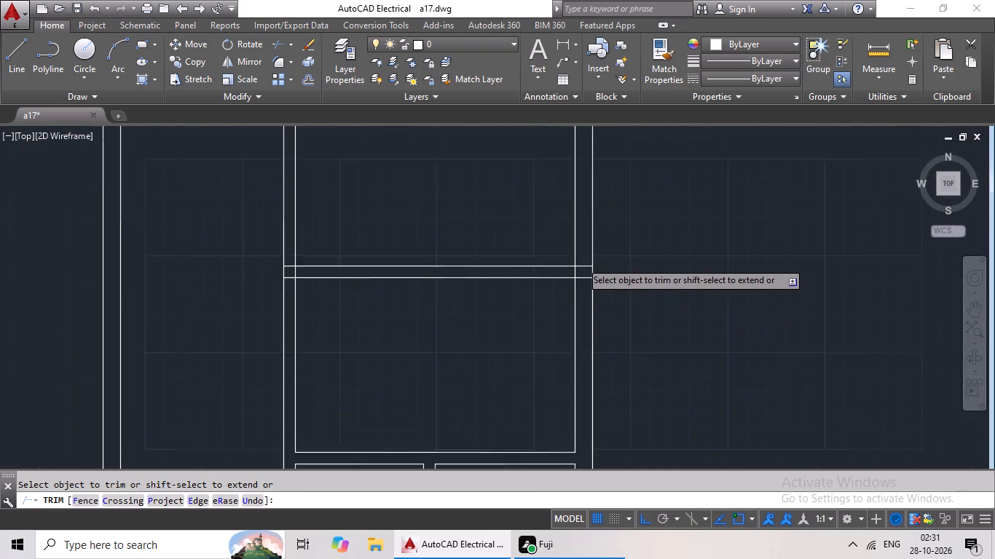
scroll(581, 261, down, 1)
scroll(586, 259, up, 5)
drag(573, 253, 541, 384)
click(540, 386)
drag(559, 317, 414, 352)
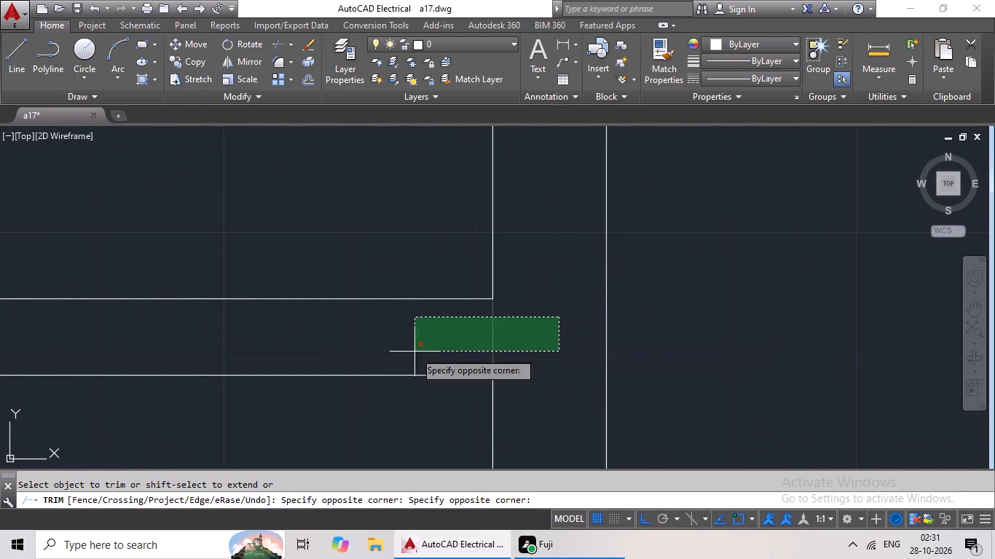
drag(414, 352, 436, 346)
Trim away the right long vertical partition between the two small upper rooms and the next horizontal partition below them.
scroll(506, 325, down, 4)
middle_drag(415, 368, 535, 358)
scroll(490, 341, down, 2)
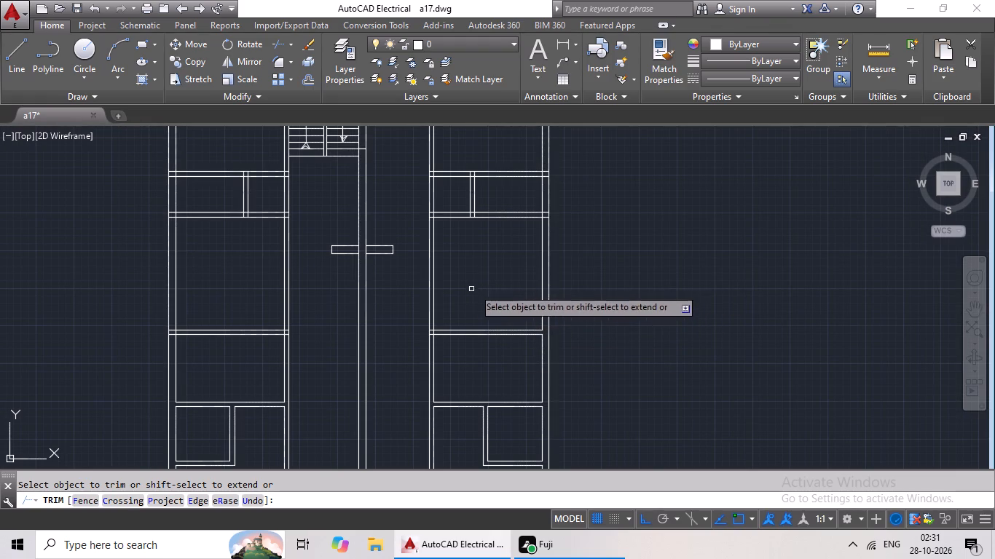
drag(477, 264, 406, 290)
click(406, 290)
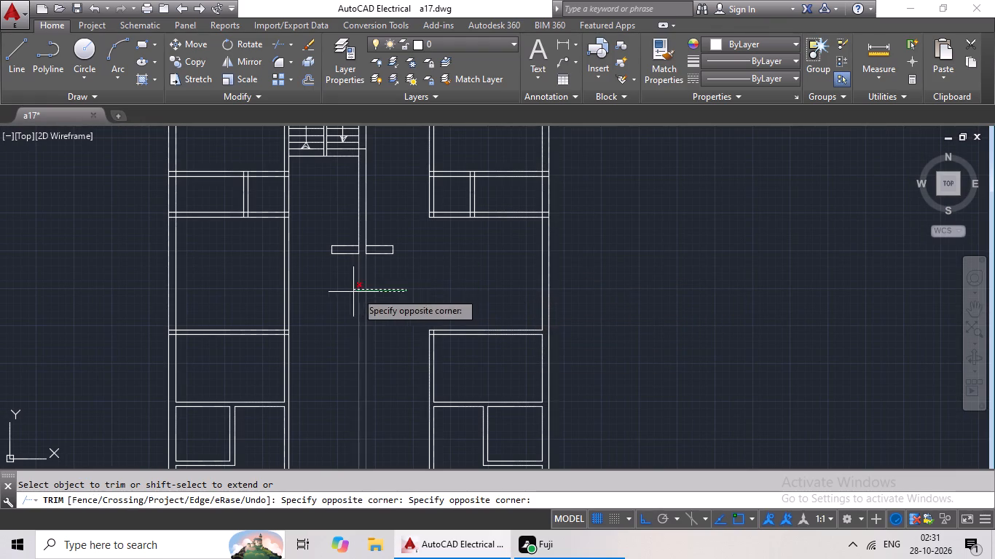
click(470, 278)
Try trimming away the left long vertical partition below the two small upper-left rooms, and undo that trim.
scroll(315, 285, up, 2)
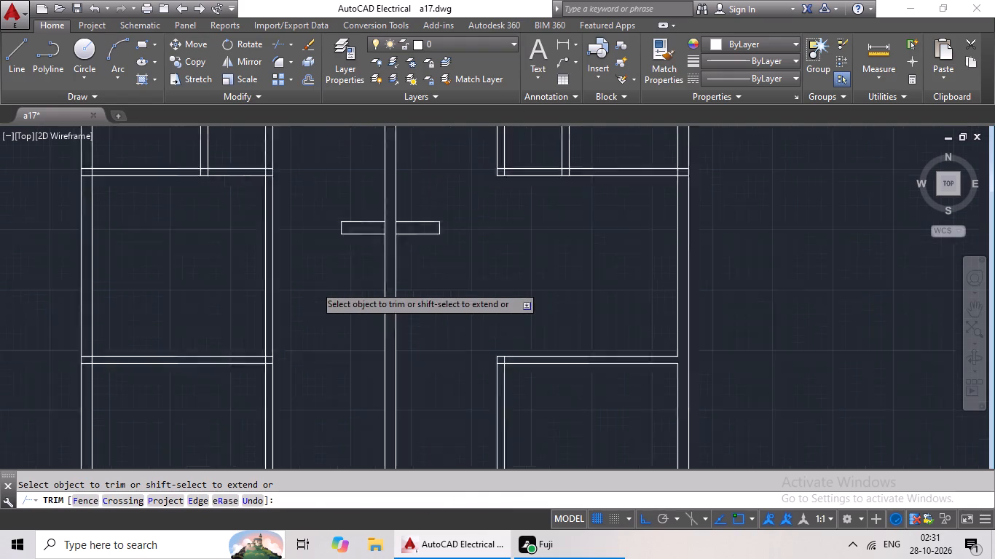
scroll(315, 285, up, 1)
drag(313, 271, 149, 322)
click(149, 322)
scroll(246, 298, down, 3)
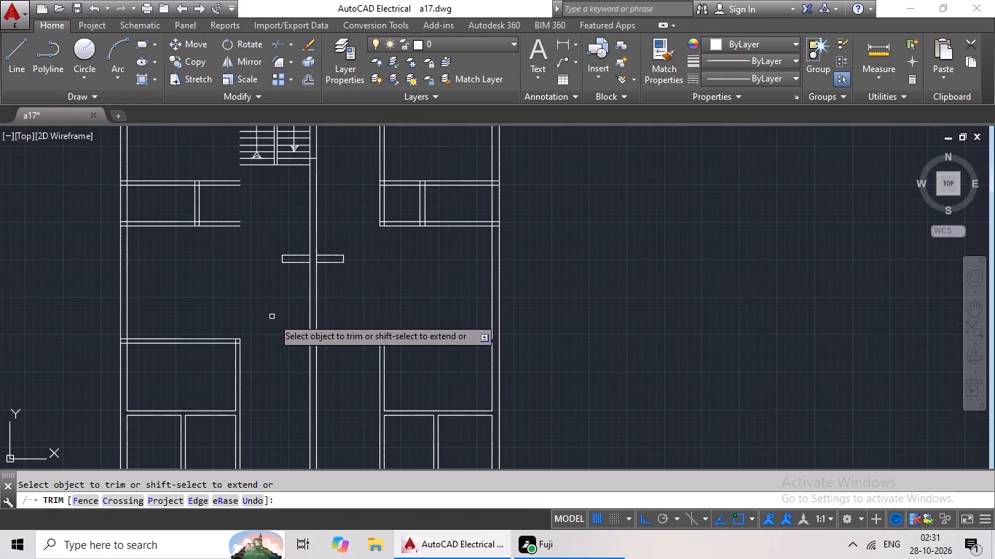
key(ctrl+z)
Trim away the left long vertical partition only between the two small upper-left rooms and the next horizontal partition below.
scroll(306, 242, up, 1)
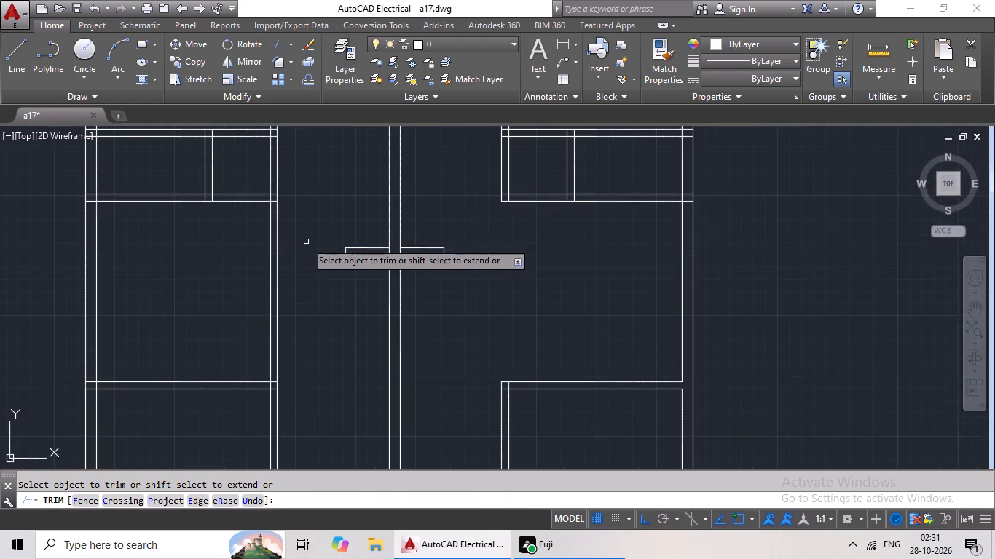
drag(304, 237, 240, 277)
scroll(304, 288, down, 1)
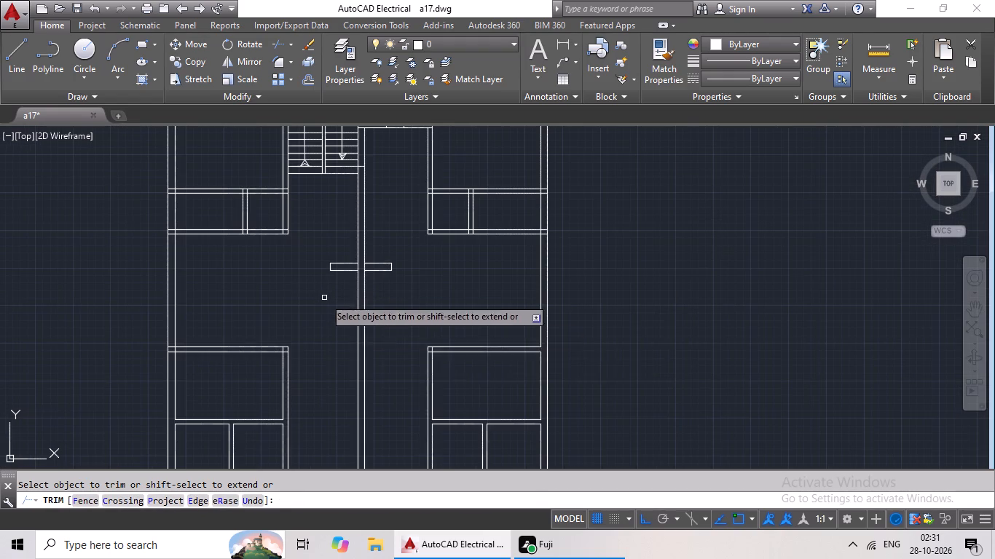
Trim the overlapping lines at the top-left corner of the room above the small lower-right room.
middle_drag(484, 308, 481, 284)
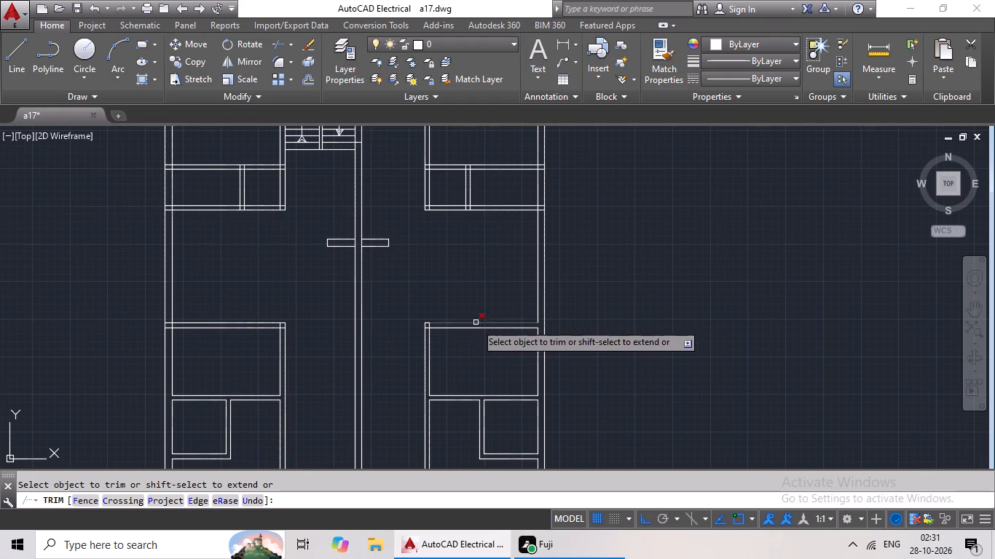
scroll(428, 322, up, 5)
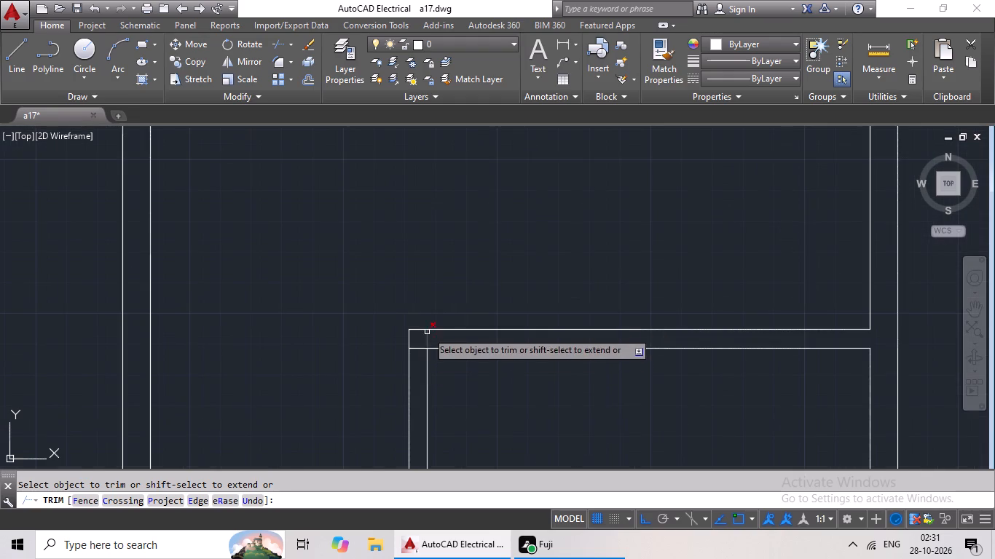
scroll(427, 331, up, 1)
drag(465, 344, 388, 389)
drag(388, 389, 390, 375)
drag(397, 344, 385, 423)
drag(385, 420, 391, 413)
Trim the overlapping lines at the top-right corner of the room above the small lower-left room.
scroll(457, 381, down, 3)
middle_drag(500, 408, 494, 392)
scroll(478, 313, down, 2)
middle_drag(497, 353, 479, 277)
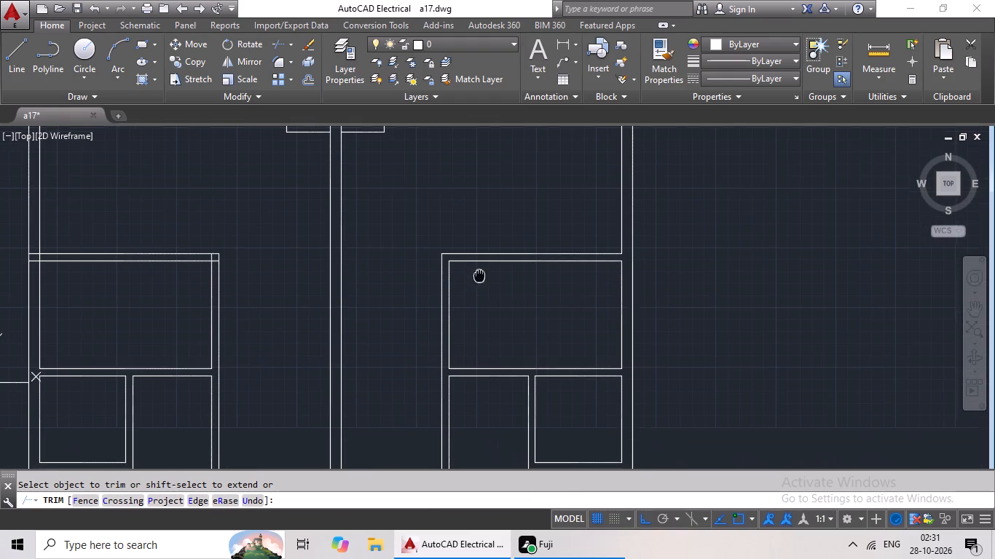
scroll(202, 258, up, 6)
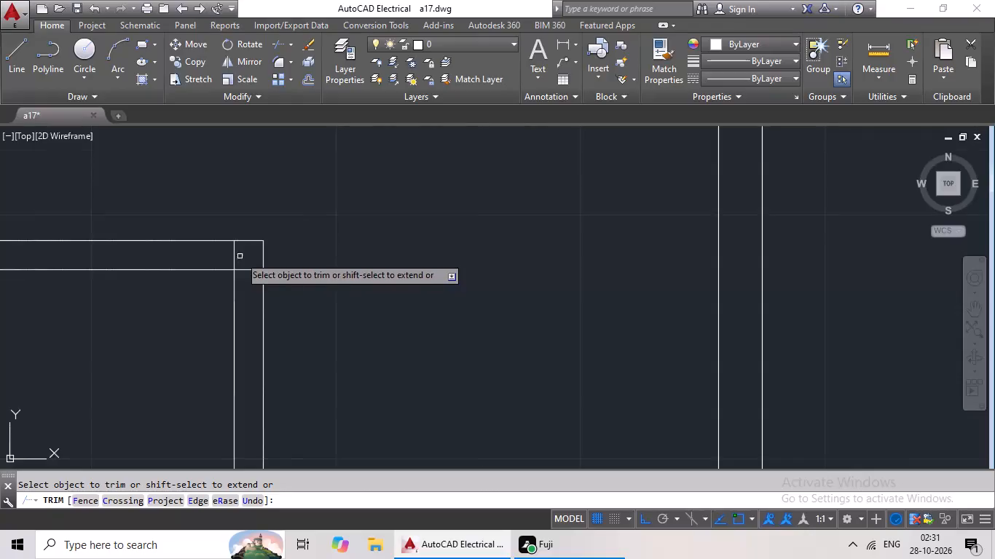
scroll(240, 256, up, 1)
drag(157, 228, 240, 269)
click(240, 269)
drag(269, 268, 264, 346)
click(264, 344)
Trim the overlapping lines where the top wall of the room above the small lower-left room meets the left outer wall.
scroll(299, 309, down, 3)
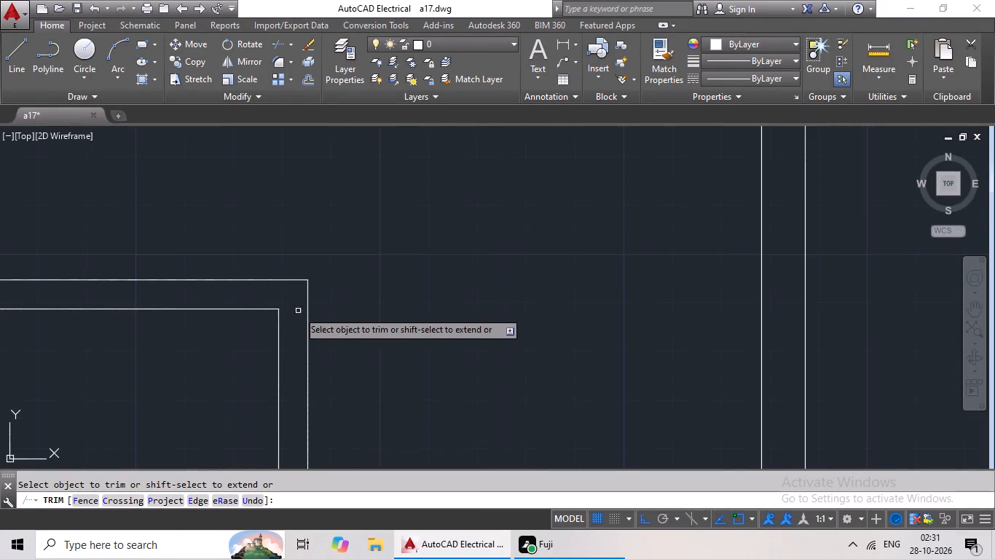
middle_drag(190, 337, 446, 304)
scroll(281, 308, down, 2)
middle_drag(197, 314, 310, 314)
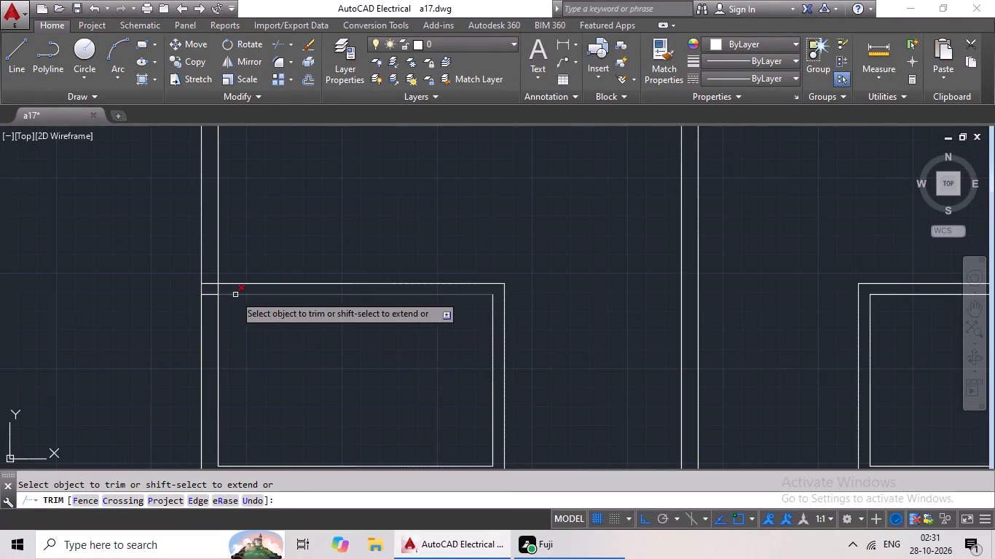
scroll(235, 295, up, 5)
middle_drag(183, 272, 419, 307)
drag(417, 296, 387, 306)
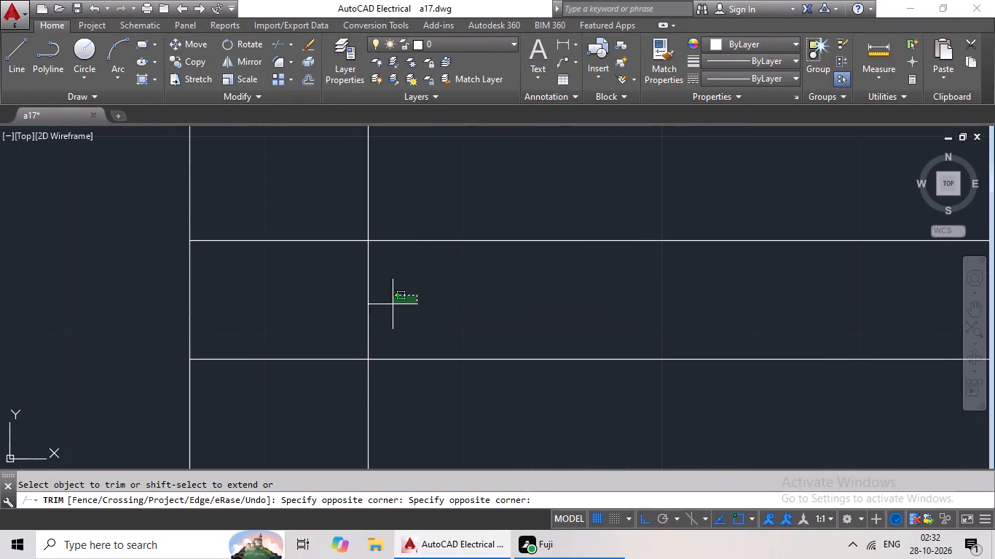
drag(387, 306, 354, 319)
click(353, 319)
drag(317, 234, 290, 381)
Trim the overlapping lines at the bottom-right corner of the pair of small upper-left rooms.
scroll(349, 345, down, 2)
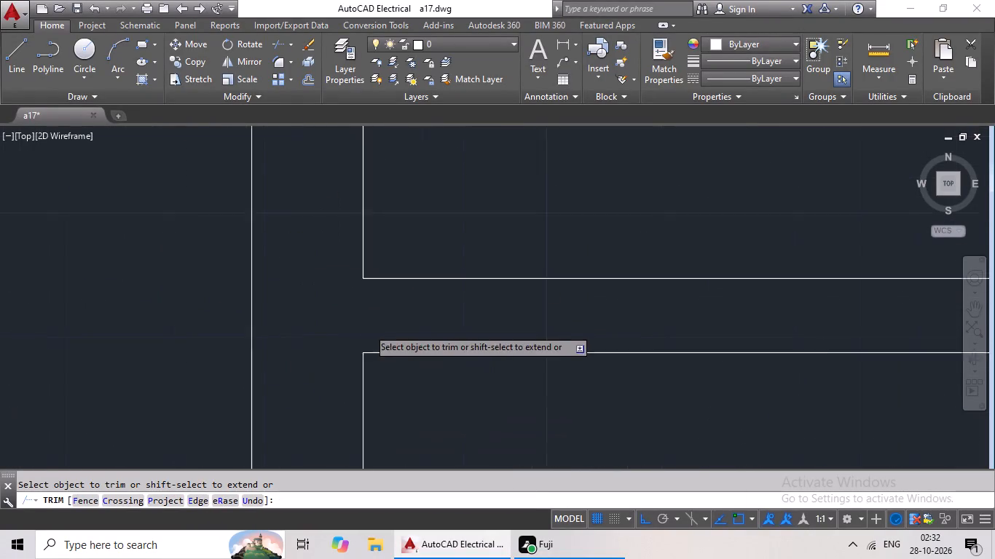
scroll(369, 328, down, 2)
scroll(479, 223, down, 3)
middle_drag(551, 184, 509, 209)
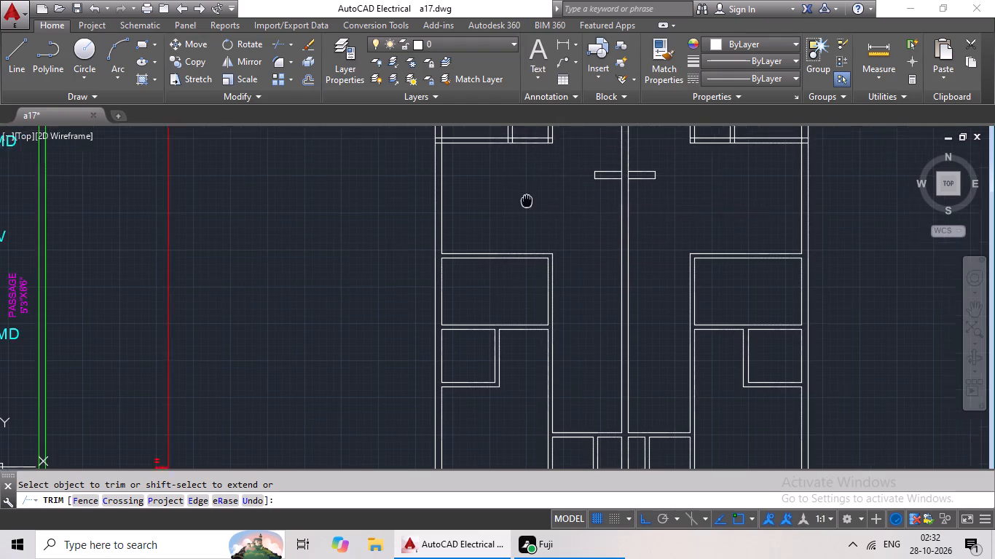
middle_drag(509, 209, 434, 246)
scroll(439, 191, up, 1)
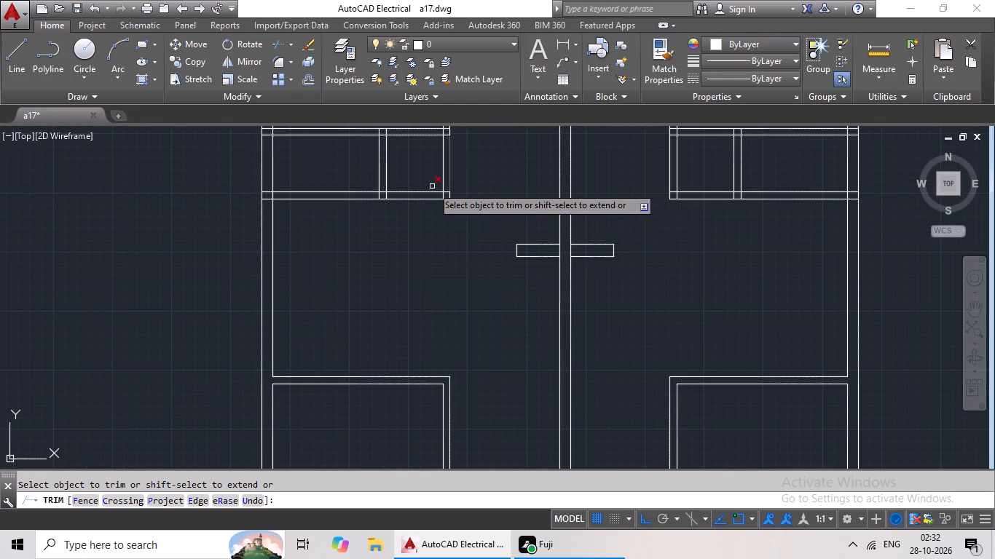
scroll(421, 183, up, 4)
scroll(548, 244, up, 3)
drag(705, 160, 636, 271)
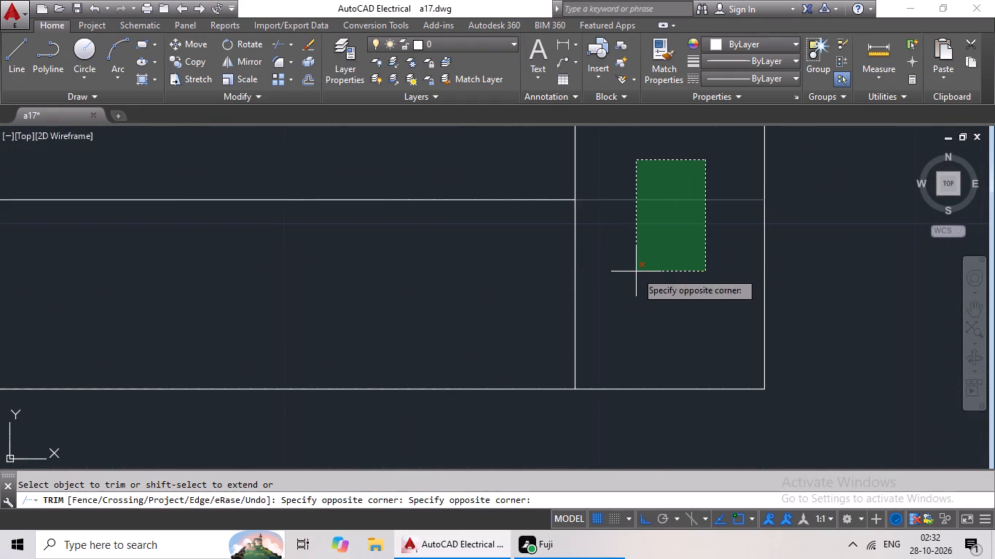
click(637, 260)
drag(683, 226, 513, 306)
click(513, 306)
Trim the overlapping lines where the divider between the two small upper-left rooms meets their lower wall.
scroll(560, 293, down, 5)
middle_drag(406, 328, 474, 332)
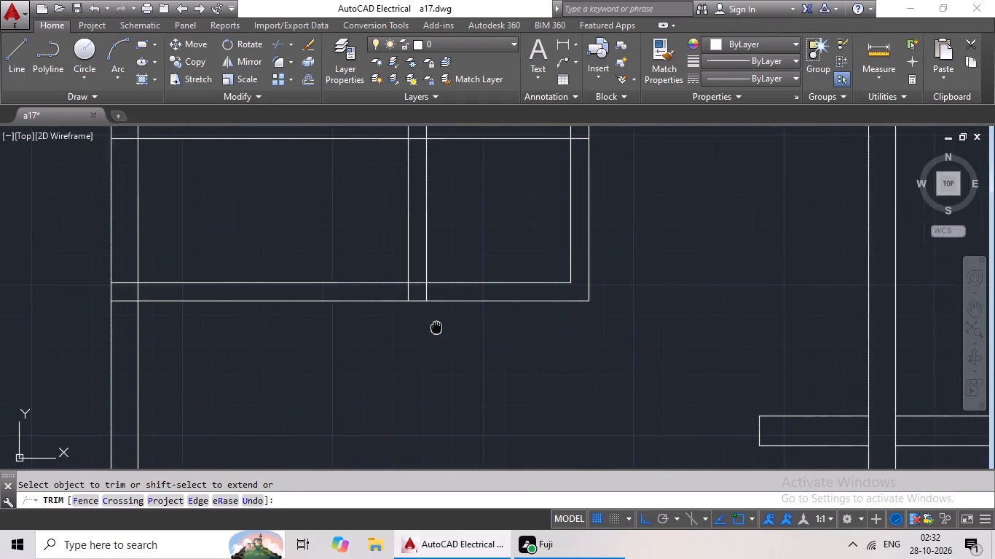
middle_drag(474, 332, 497, 336)
scroll(507, 304, up, 6)
drag(640, 265, 228, 352)
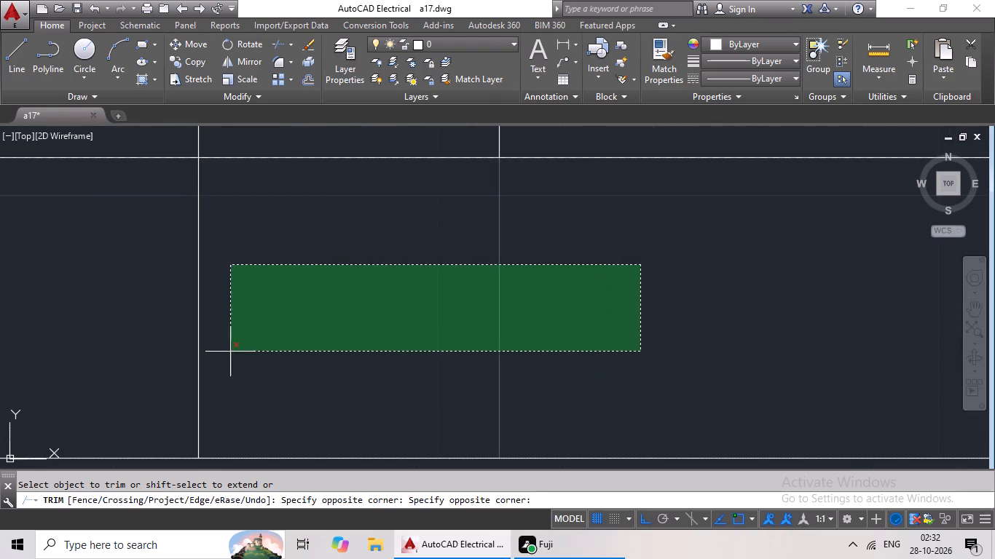
drag(228, 352, 186, 363)
drag(356, 141, 326, 221)
click(326, 221)
Trim the overlapping lines where the lower wall of the two small upper-left rooms meets the left outer wall.
scroll(437, 239, down, 3)
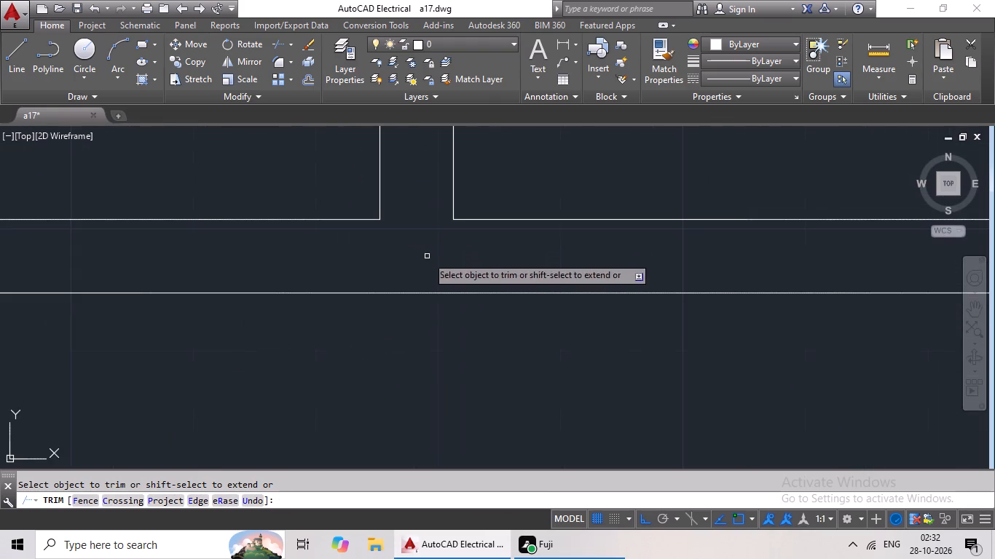
middle_drag(388, 260, 580, 260)
scroll(582, 264, down, 2)
middle_drag(396, 291, 679, 326)
scroll(404, 317, up, 3)
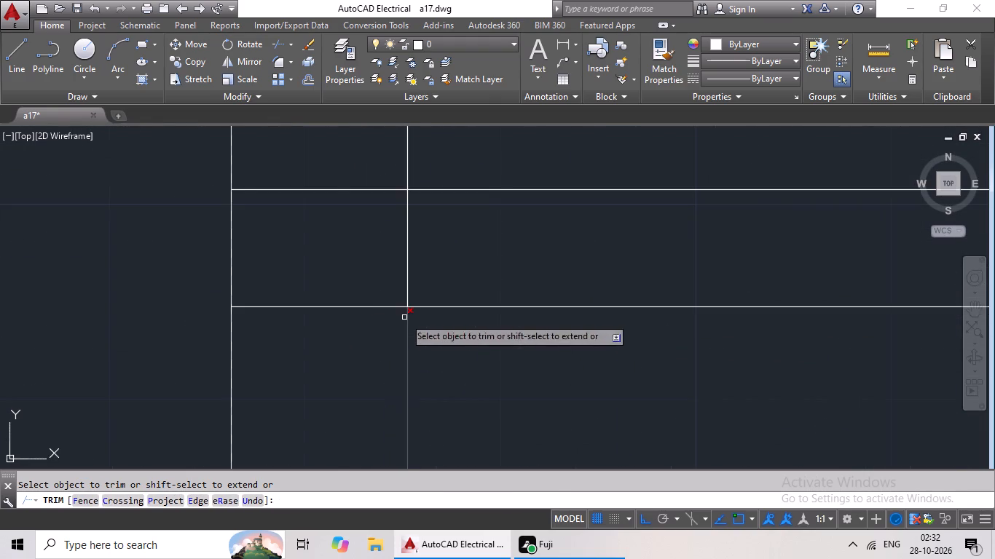
drag(339, 148, 300, 341)
drag(300, 341, 327, 325)
drag(521, 237, 368, 282)
drag(368, 282, 368, 281)
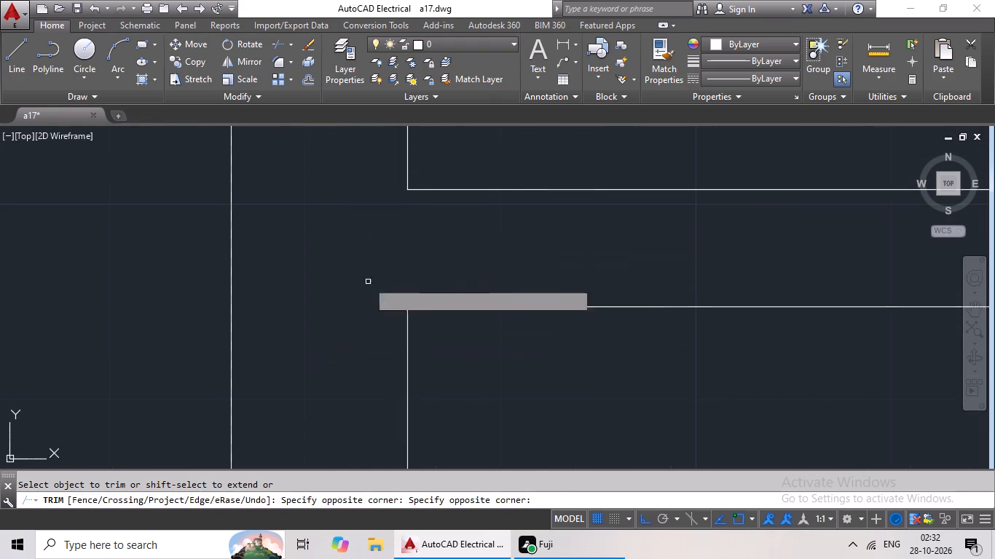
drag(368, 281, 381, 275)
Trim the overlapping lines where the upper wall of the two small upper-left rooms meets the left long vertical partition.
scroll(455, 253, down, 4)
scroll(517, 295, down, 4)
middle_drag(578, 326, 446, 363)
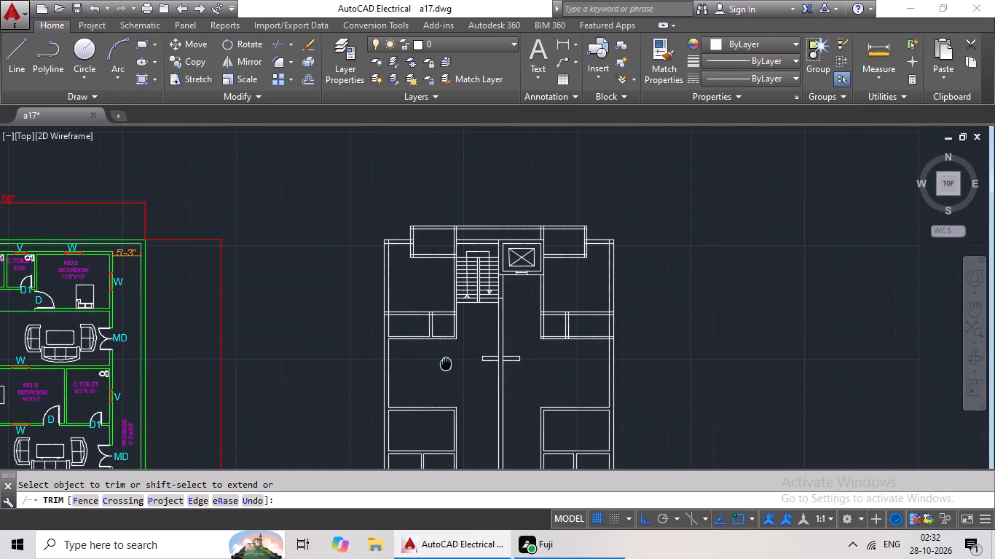
scroll(506, 360, up, 8)
drag(527, 358, 330, 398)
scroll(403, 378, down, 4)
middle_drag(364, 421, 415, 386)
middle_drag(219, 295, 304, 434)
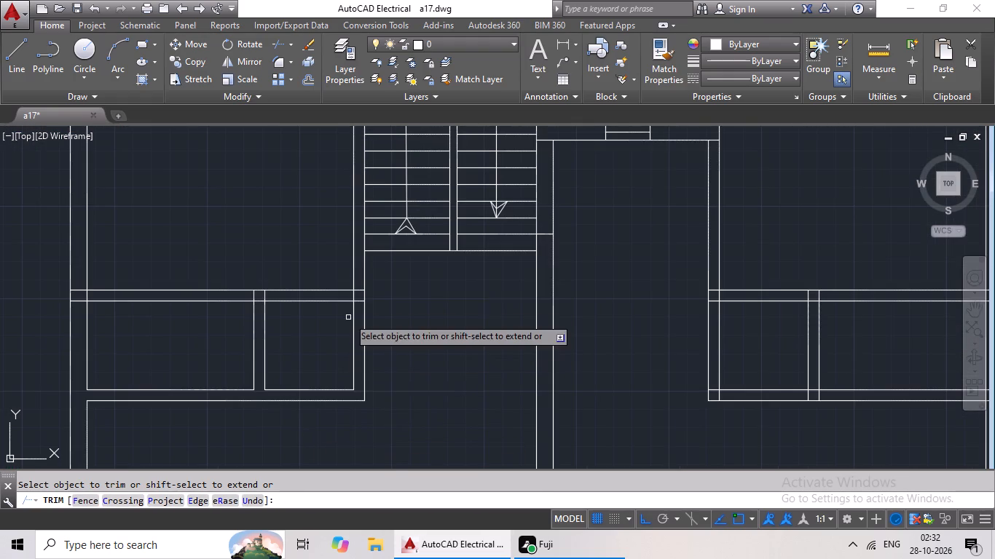
scroll(353, 302, up, 5)
drag(385, 194, 344, 376)
drag(344, 376, 350, 362)
drag(353, 284, 239, 287)
click(240, 288)
Trim the overlapping lines where the divider between the two small upper-left rooms meets their upper wall.
scroll(324, 288, down, 2)
middle_drag(248, 359, 445, 319)
scroll(477, 327, down, 1)
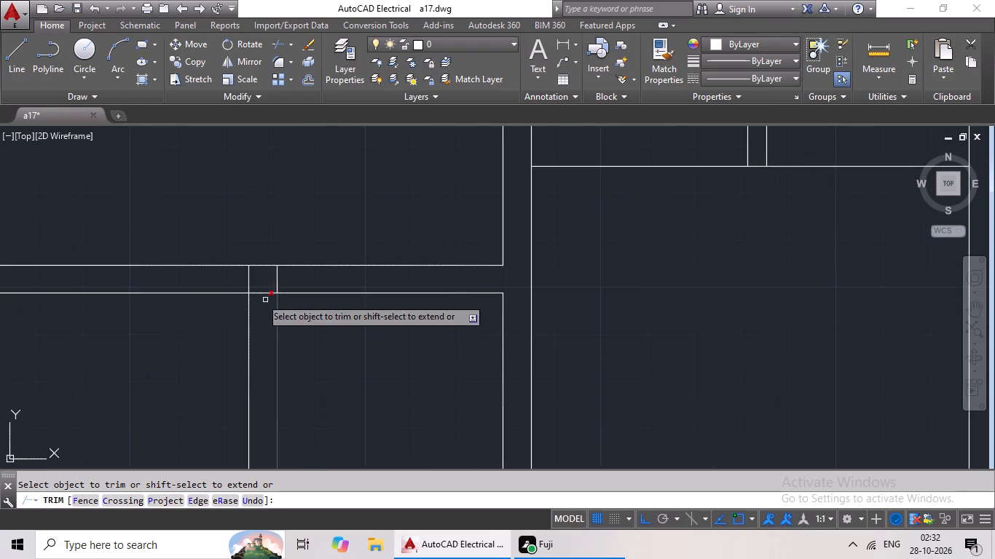
scroll(251, 277, up, 4)
drag(441, 266, 143, 321)
drag(143, 321, 169, 314)
drag(358, 294, 313, 403)
click(336, 397)
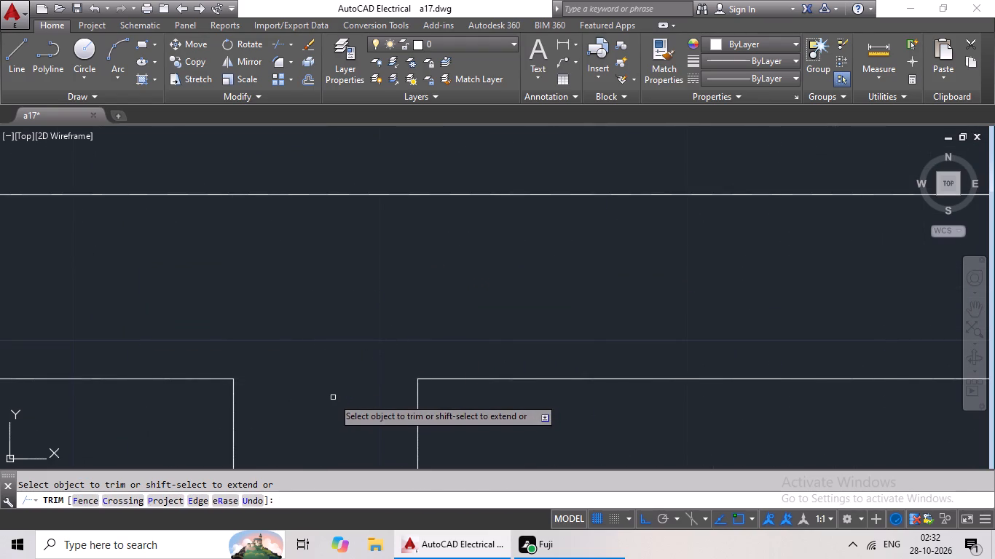
Trim the overlapping lines where the upper wall of the two small upper-left rooms meets the left outer wall.
scroll(385, 344, down, 3)
middle_drag(355, 383, 506, 251)
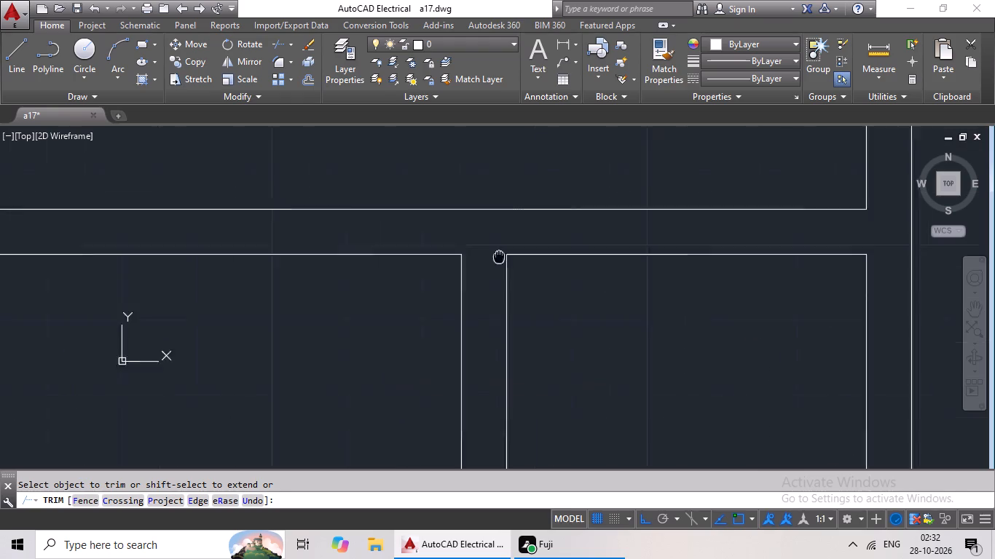
middle_drag(506, 251, 517, 238)
scroll(517, 250, down, 3)
scroll(352, 240, up, 5)
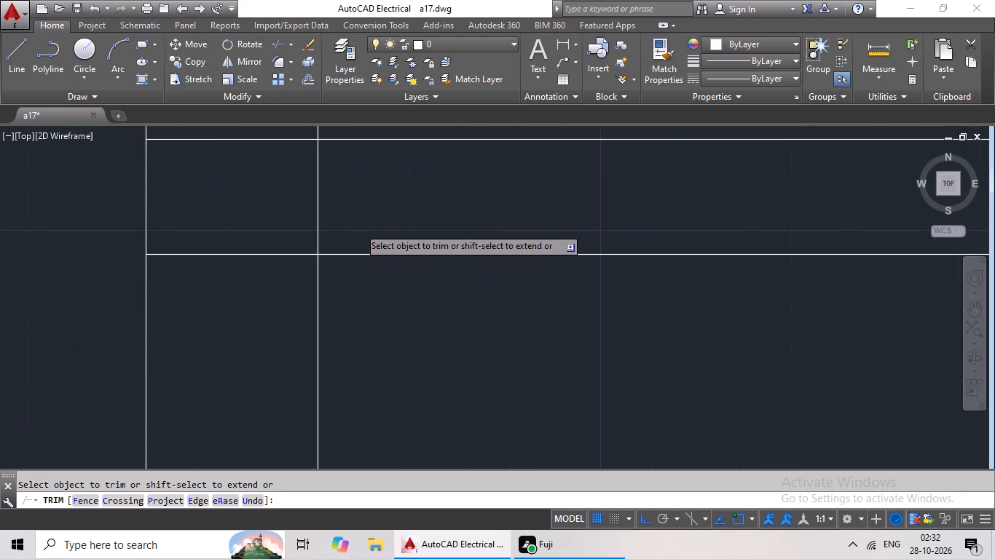
drag(422, 175, 243, 216)
click(243, 216)
drag(291, 122, 288, 130)
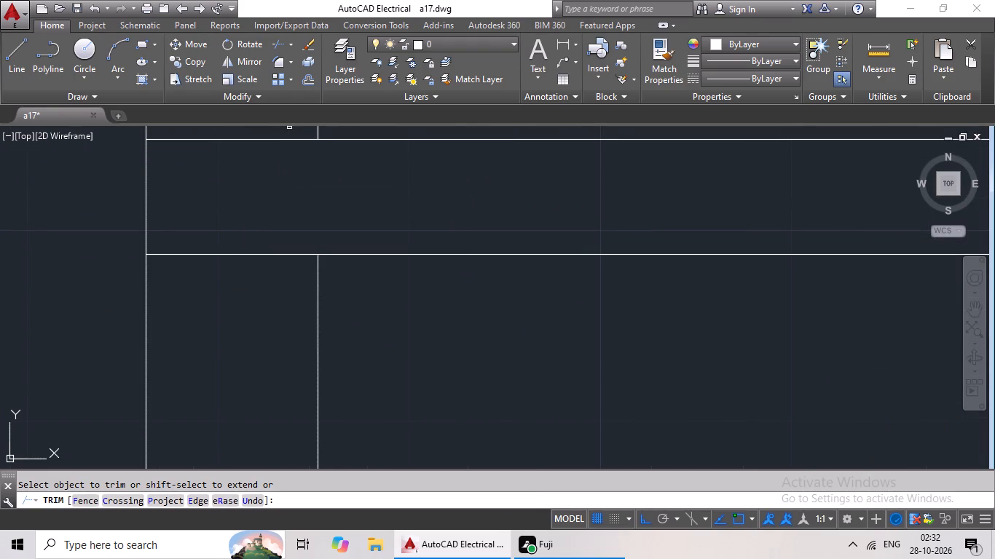
drag(288, 130, 238, 253)
scroll(286, 213, down, 2)
drag(287, 171, 263, 250)
click(263, 250)
Trim the overlapping lines where the lower wall of the two small upper-right rooms meets the right outer wall.
scroll(310, 242, down, 4)
middle_drag(379, 255, 304, 336)
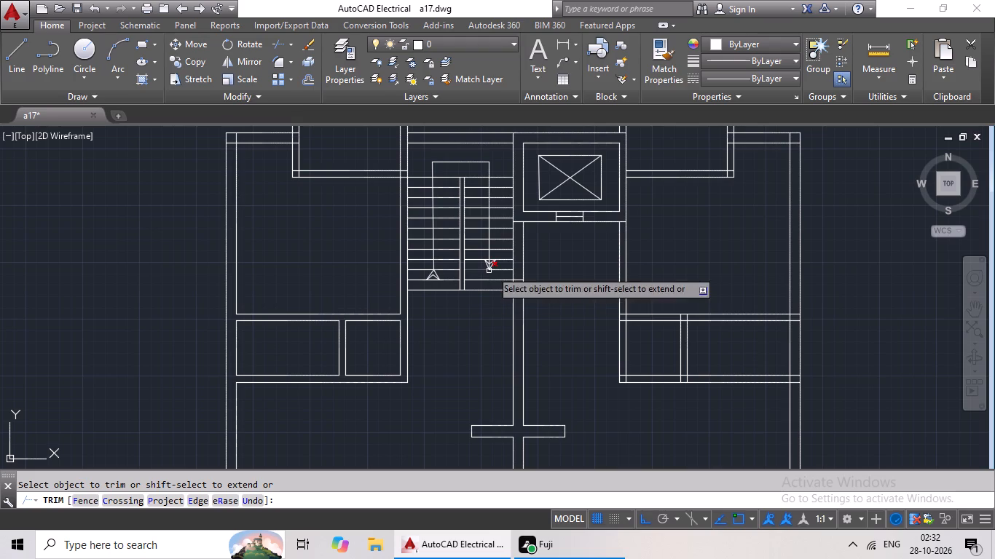
middle_drag(653, 355, 208, 271)
scroll(343, 282, up, 3)
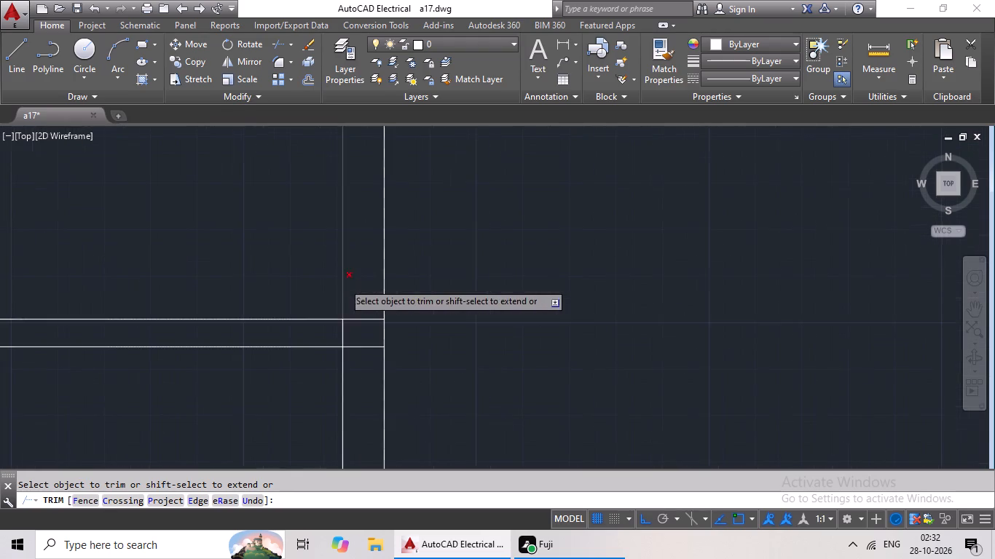
scroll(372, 342, up, 3)
drag(345, 205, 309, 386)
drag(309, 386, 321, 368)
drag(345, 275, 224, 328)
click(224, 328)
Trim the overlapping lines where the divider between the two small upper-right rooms meets their lower wall.
scroll(312, 322, down, 5)
middle_drag(205, 336, 374, 335)
scroll(318, 313, up, 5)
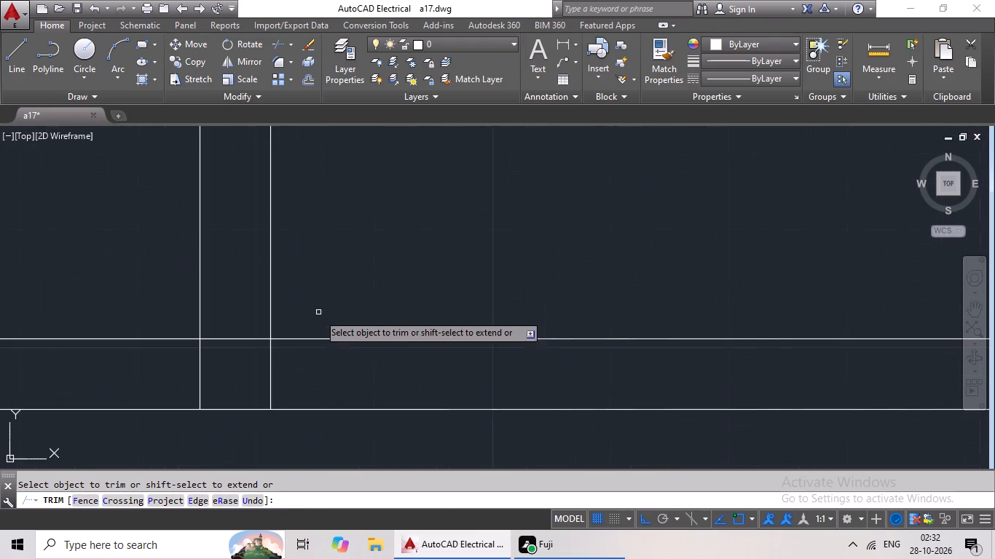
drag(336, 349, 185, 389)
drag(240, 280, 232, 352)
click(232, 352)
Trim the overlapping lines where the lower wall of the two small upper-right rooms meets the right long vertical partition.
scroll(268, 345, down, 3)
middle_drag(205, 346, 376, 344)
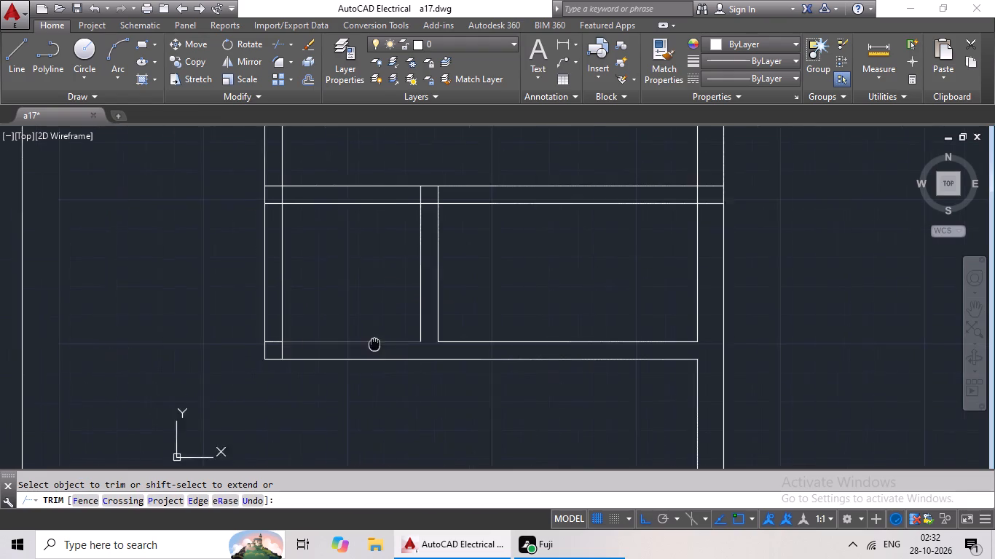
scroll(296, 352, up, 5)
drag(315, 321, 138, 369)
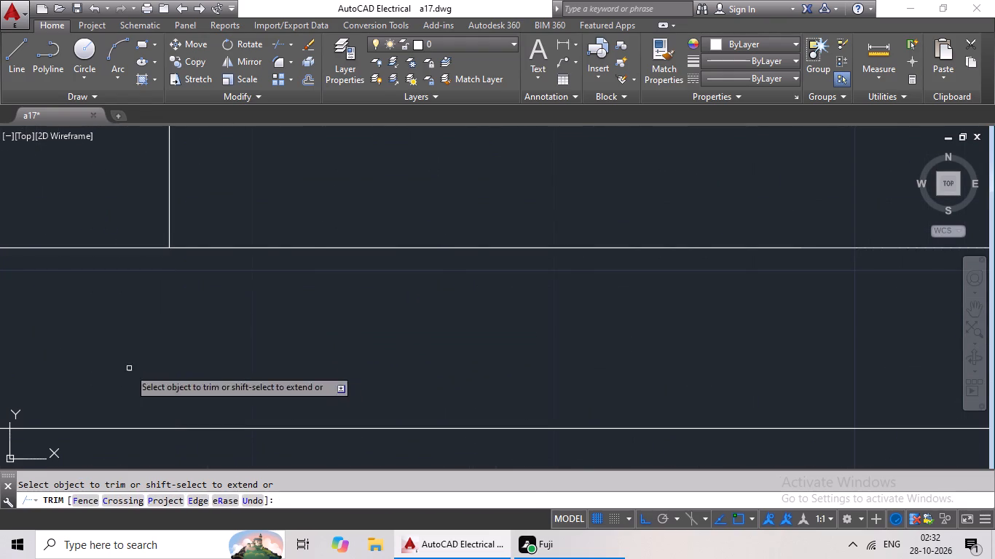
drag(98, 199, 76, 344)
click(76, 342)
Trim the overlapping lines where the upper wall of the two small upper-right rooms meets the right outer wall.
scroll(201, 346, down, 3)
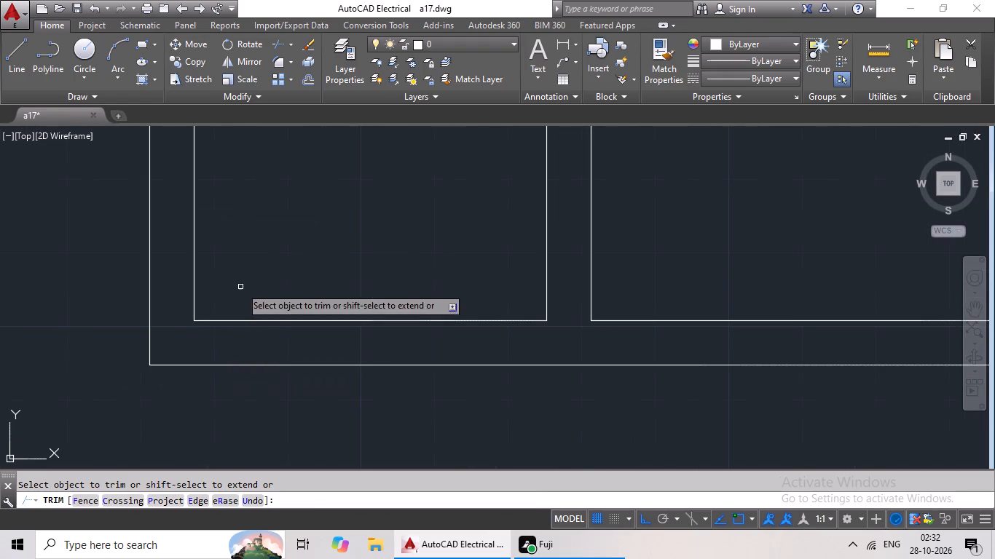
scroll(246, 293, down, 2)
middle_drag(264, 268, 222, 377)
middle_drag(403, 322, 213, 345)
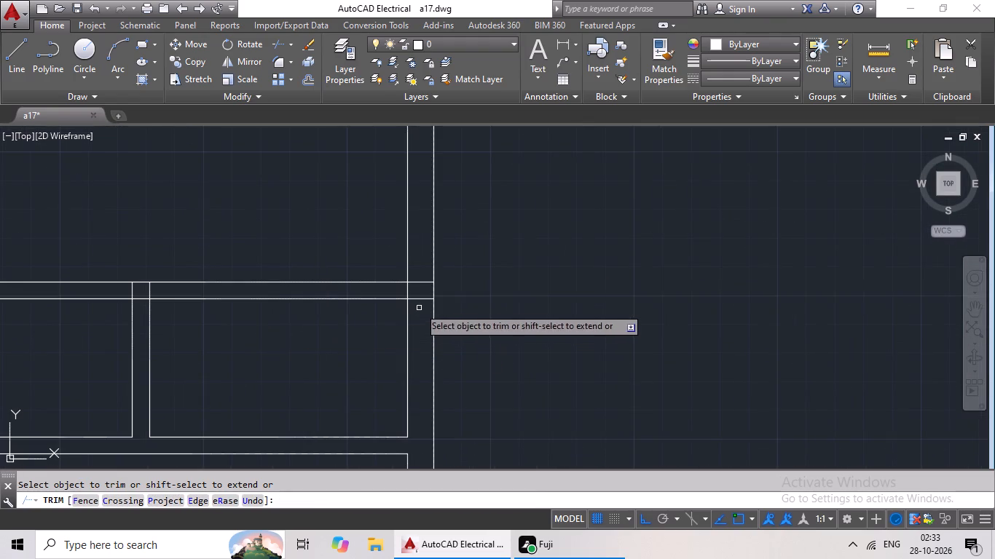
scroll(420, 295, up, 4)
drag(448, 143, 396, 347)
click(394, 349)
drag(428, 199, 379, 228)
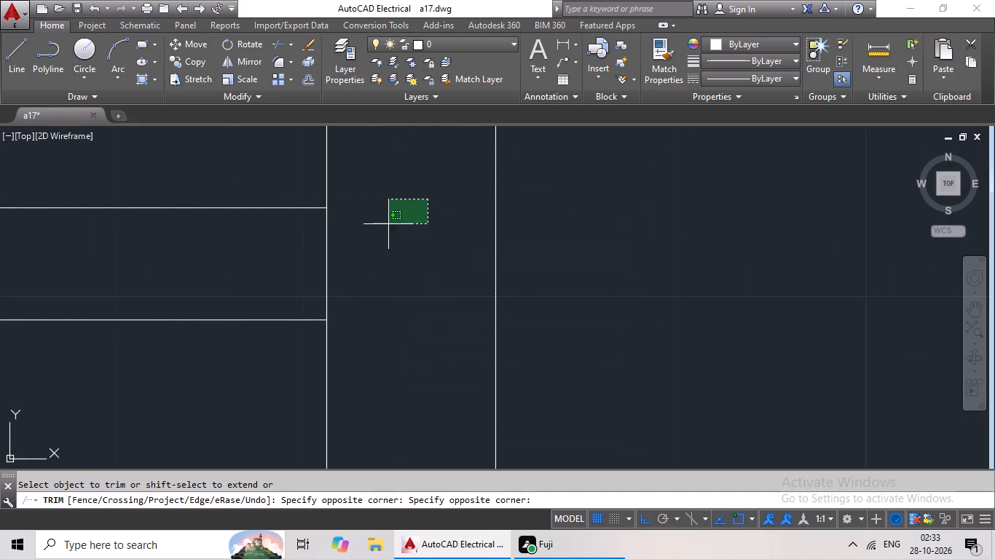
drag(379, 228, 288, 261)
Trim the overlapping lines where the divider between the two small upper-right rooms meets their upper wall.
scroll(371, 259, down, 4)
middle_drag(317, 288, 616, 305)
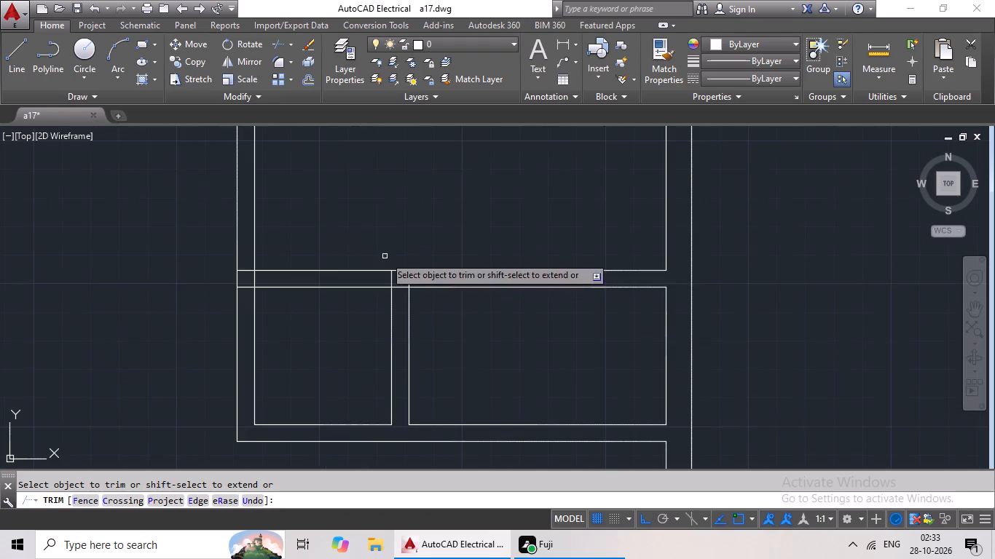
scroll(386, 277, up, 4)
drag(621, 263, 378, 301)
click(377, 301)
drag(471, 285, 471, 313)
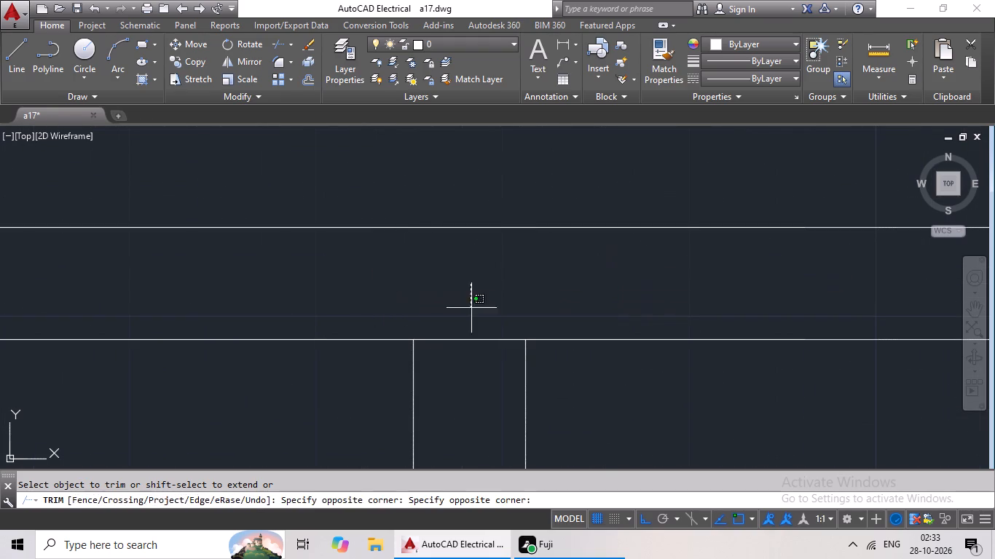
drag(471, 313, 467, 361)
click(468, 354)
Trim the overlapping lines where the upper wall of the two small upper-right rooms meets the right long vertical partition.
scroll(470, 352, down, 3)
middle_drag(366, 348, 476, 335)
scroll(349, 325, up, 4)
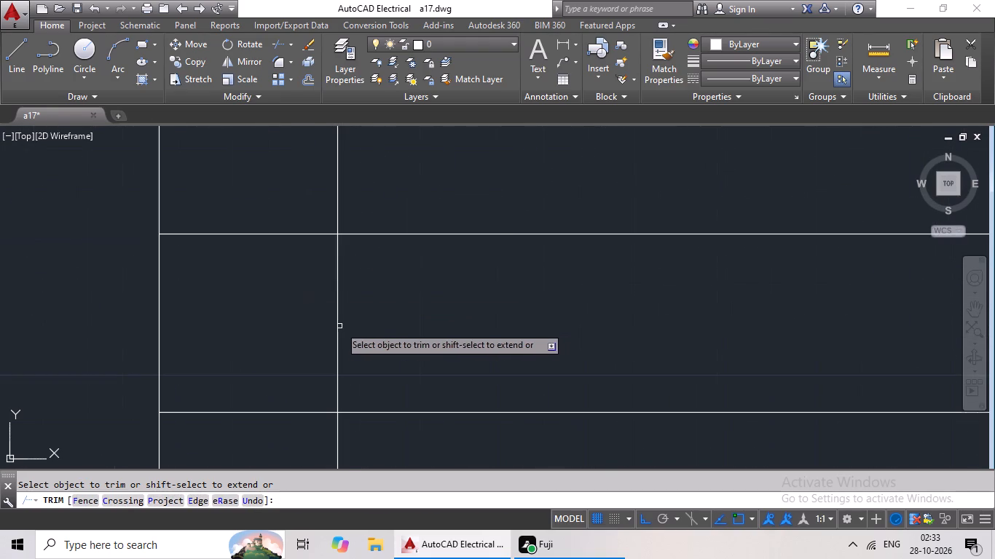
drag(286, 215, 243, 426)
drag(483, 322, 302, 355)
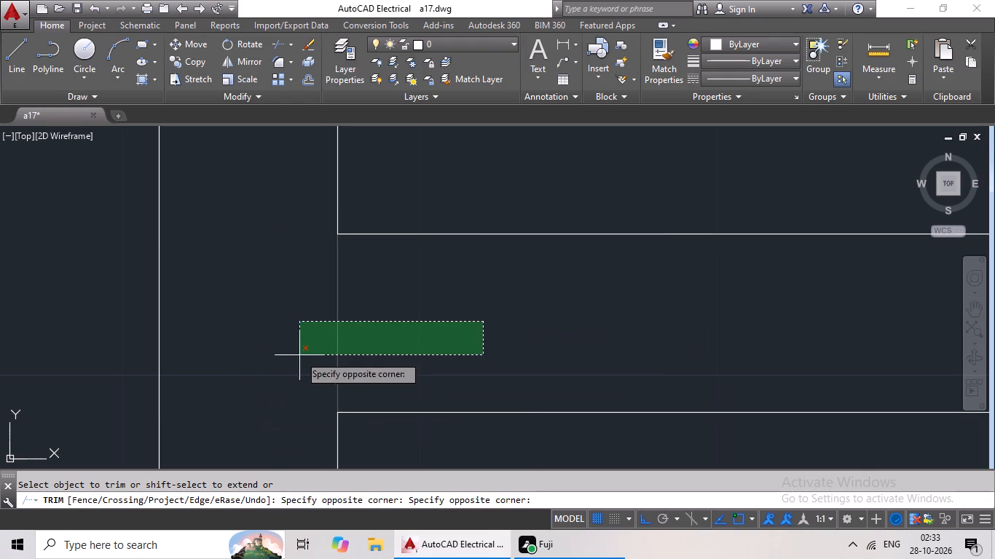
click(299, 355)
Trim the overlapping lines at the building's upper-right outer corner, beside the projecting room.
scroll(371, 341, down, 4)
scroll(435, 347, down, 2)
middle_drag(442, 360, 399, 394)
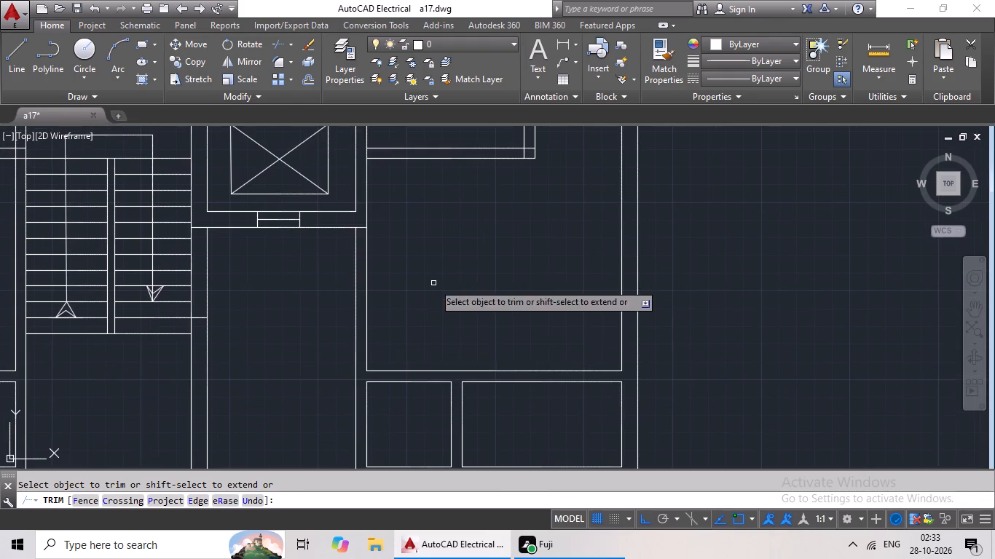
middle_drag(434, 274, 430, 319)
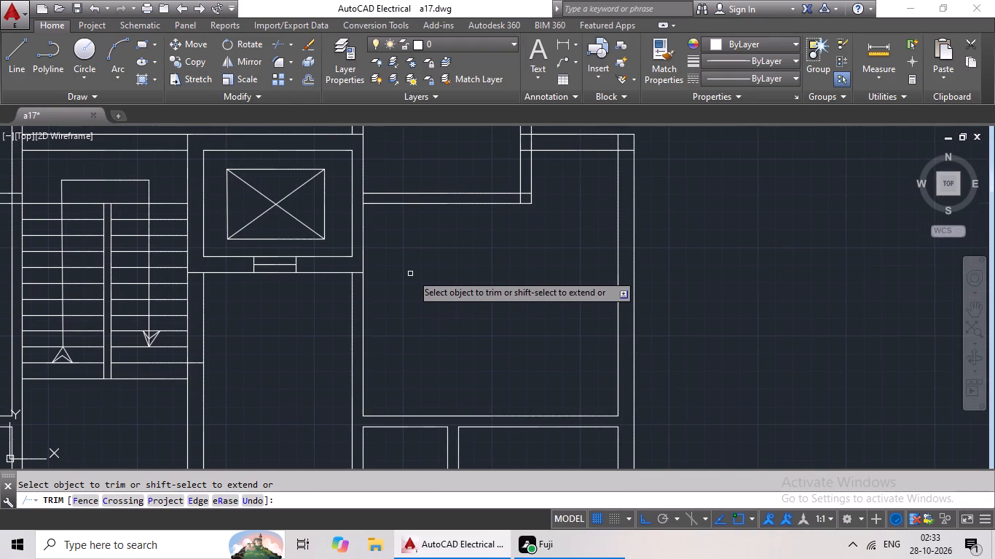
scroll(418, 271, down, 1)
middle_drag(469, 270, 431, 295)
middle_drag(453, 289, 398, 324)
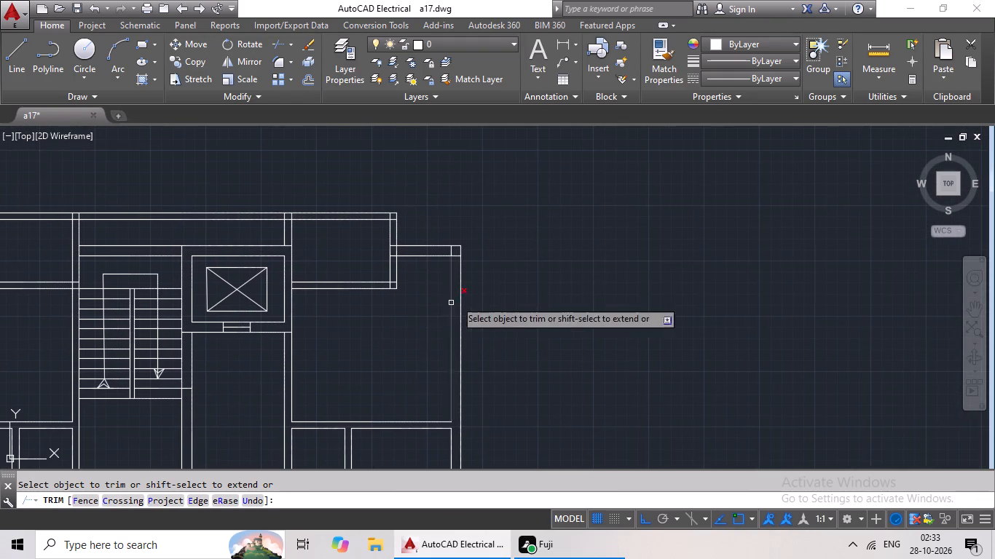
scroll(452, 255, up, 5)
drag(461, 213, 461, 329)
drag(459, 317, 460, 301)
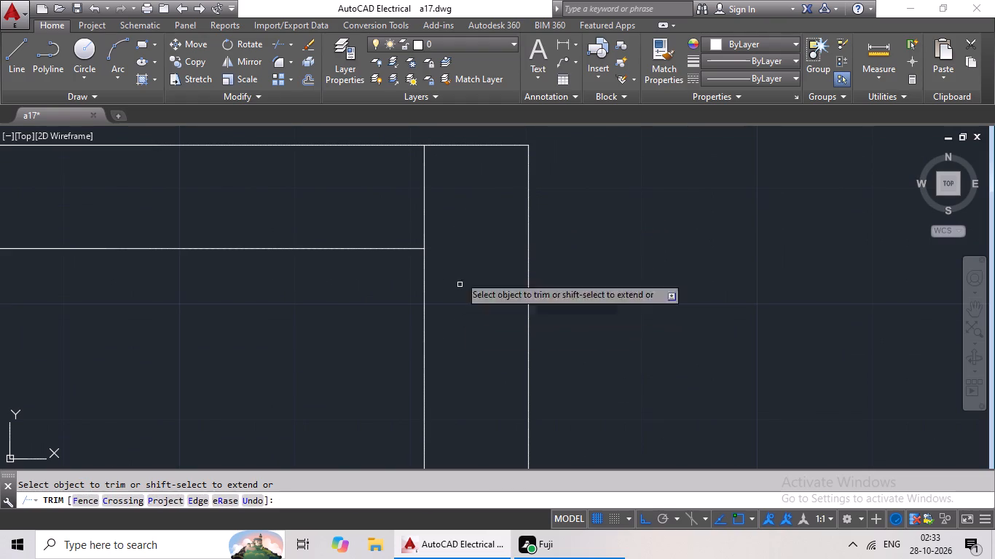
drag(441, 191, 366, 219)
drag(366, 219, 374, 218)
Trim the overlapping lines at the lower-right corner of the projecting room at the plan's upper right.
scroll(469, 218, down, 3)
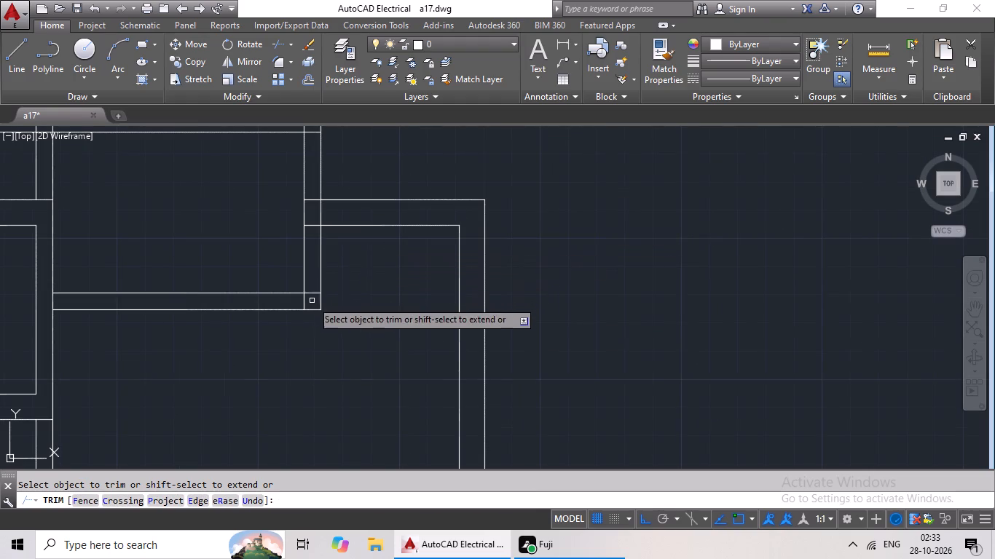
scroll(312, 301, up, 4)
drag(328, 253, 297, 328)
click(297, 327)
drag(316, 298, 257, 349)
drag(255, 349, 240, 359)
drag(310, 320, 230, 354)
click(230, 354)
Trim the partition line crossing the end of the upper-right projecting room's lower wall.
scroll(284, 341, down, 4)
middle_drag(231, 343, 407, 333)
scroll(224, 330, up, 2)
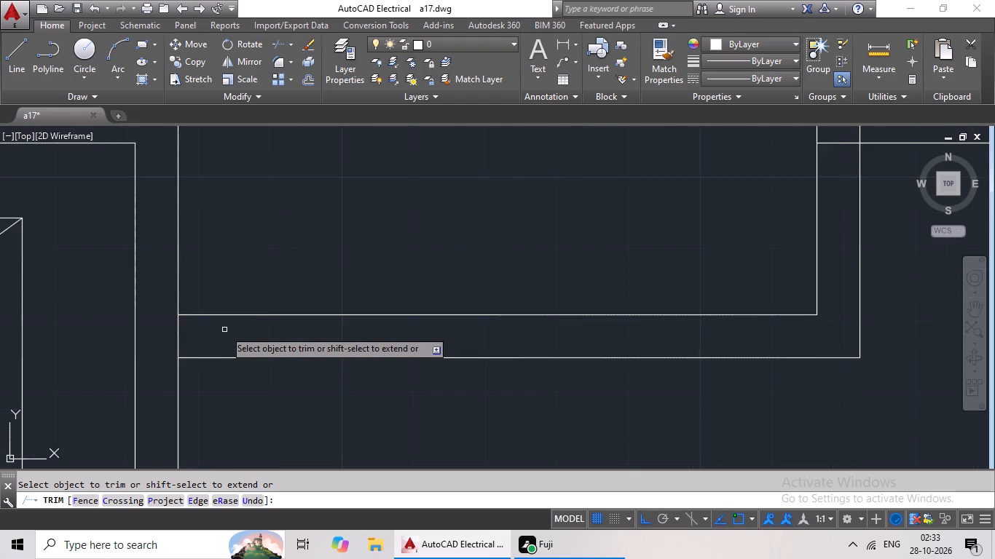
scroll(222, 330, up, 3)
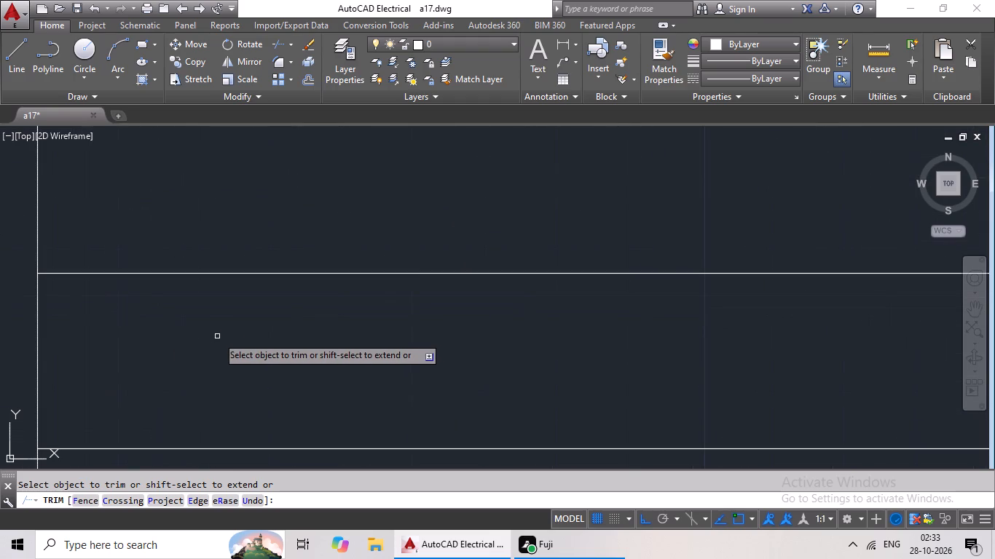
scroll(226, 333, down, 4)
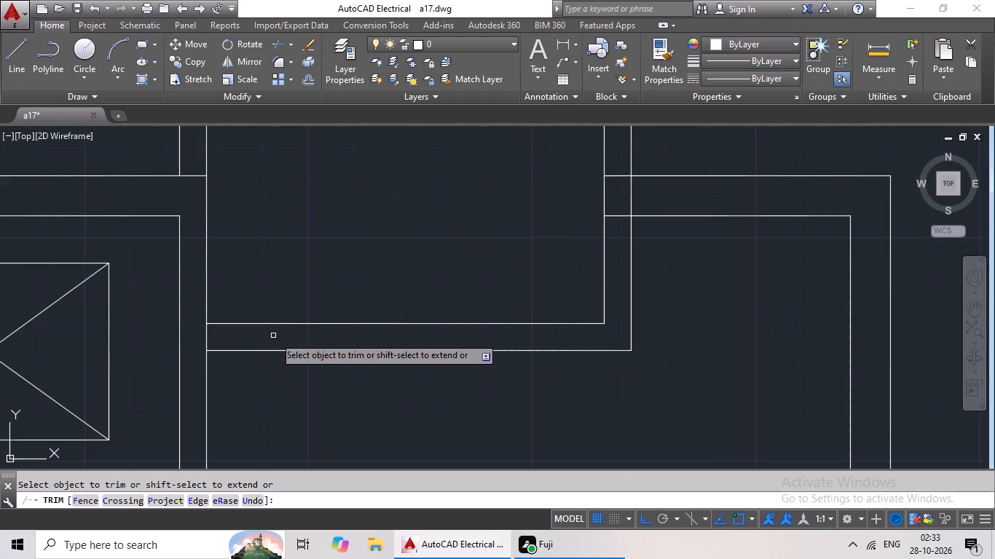
scroll(274, 336, down, 1)
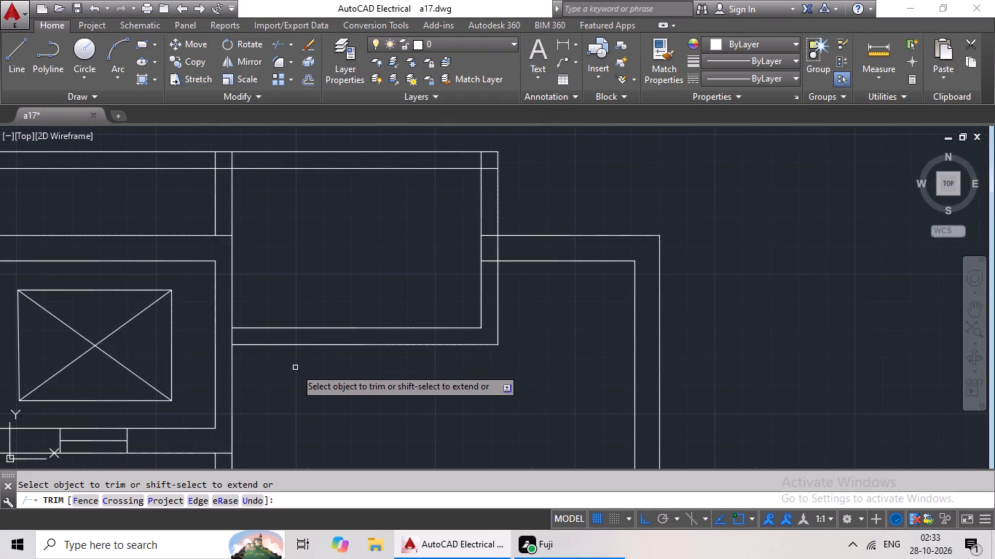
click(229, 336)
Trim the overlapping lines where the partition left of the upper-right projecting room meets the top outer wall.
scroll(310, 279, down, 3)
middle_drag(314, 259, 303, 337)
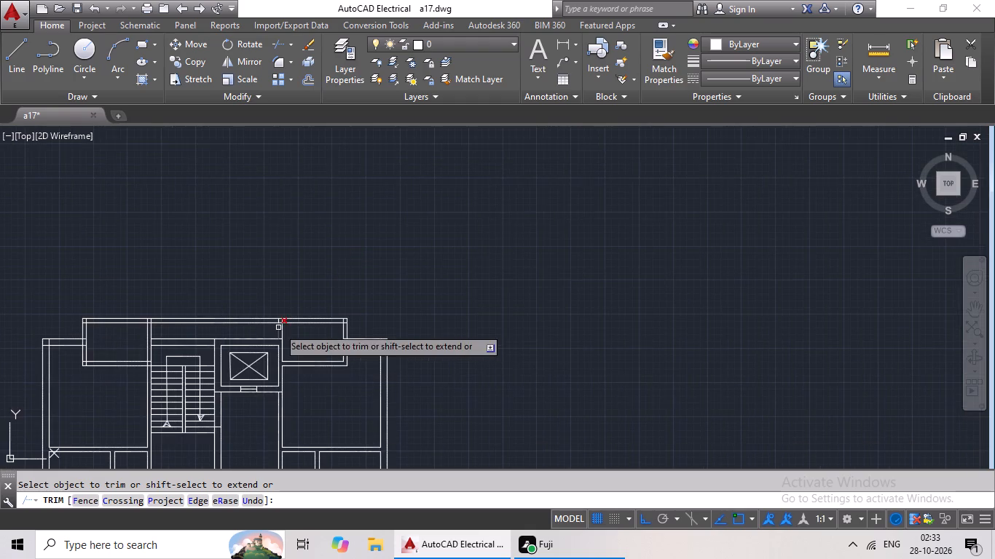
scroll(278, 328, up, 4)
drag(363, 279, 264, 290)
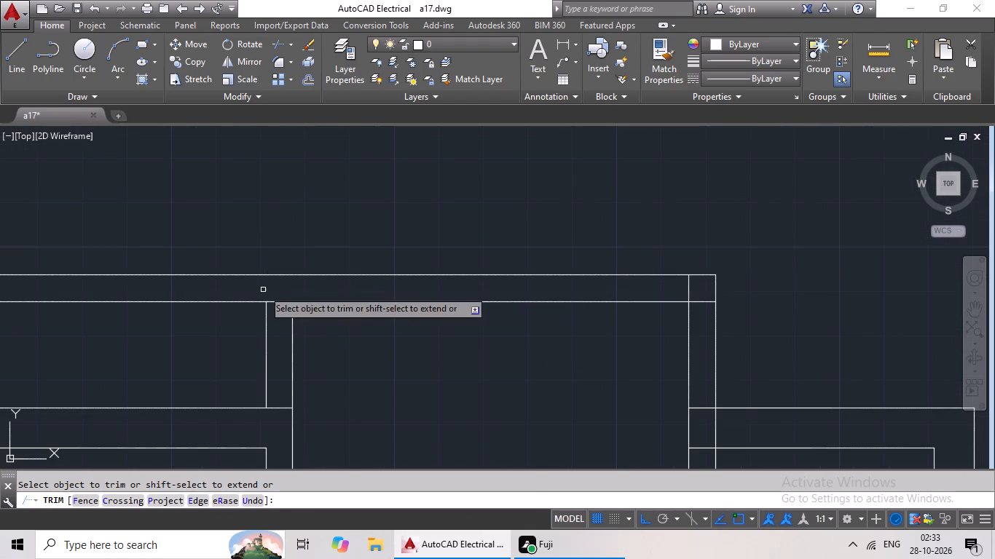
drag(278, 287, 278, 322)
click(278, 322)
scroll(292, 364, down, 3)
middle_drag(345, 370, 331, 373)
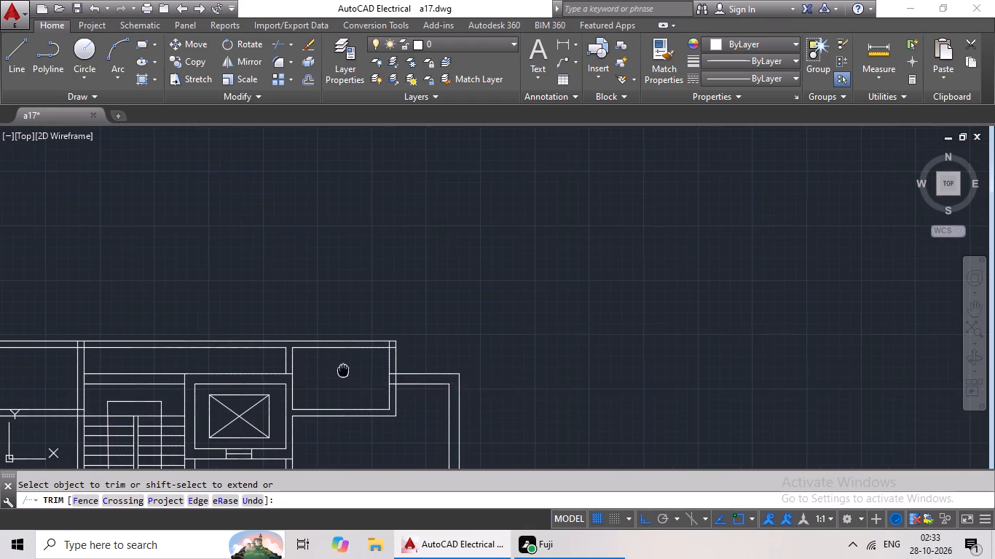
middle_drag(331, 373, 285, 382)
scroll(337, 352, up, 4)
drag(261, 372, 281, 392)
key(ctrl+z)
Trim the overlapping lines at the upper-right corner of the upper-right projecting room.
scroll(337, 344, down, 1)
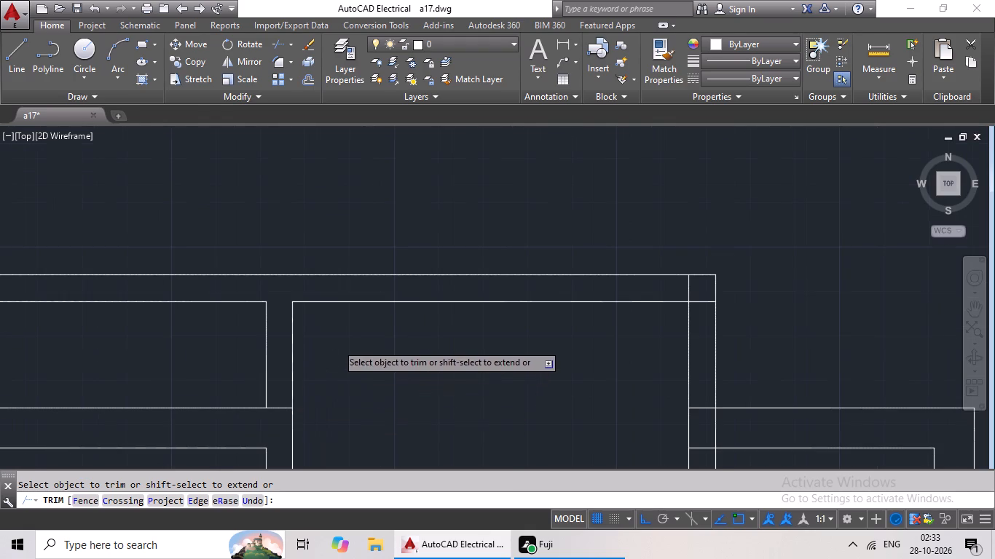
scroll(568, 327, up, 4)
drag(568, 243, 553, 328)
drag(553, 328, 554, 317)
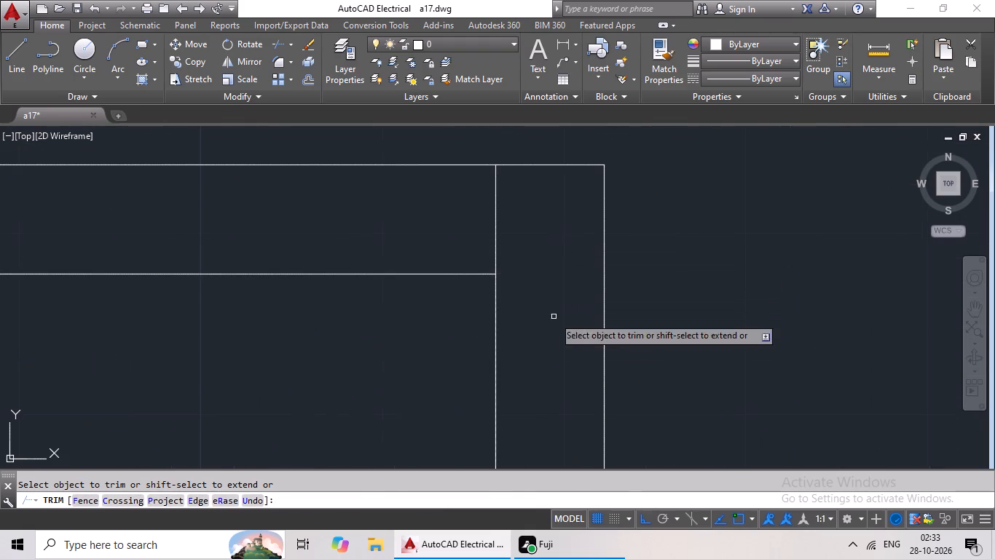
drag(554, 317, 554, 314)
drag(549, 226, 477, 247)
click(477, 248)
Trim the outer wall lines running through the right wall of the upper-right projecting room, and end trimming.
scroll(497, 242, down, 3)
scroll(513, 384, up, 3)
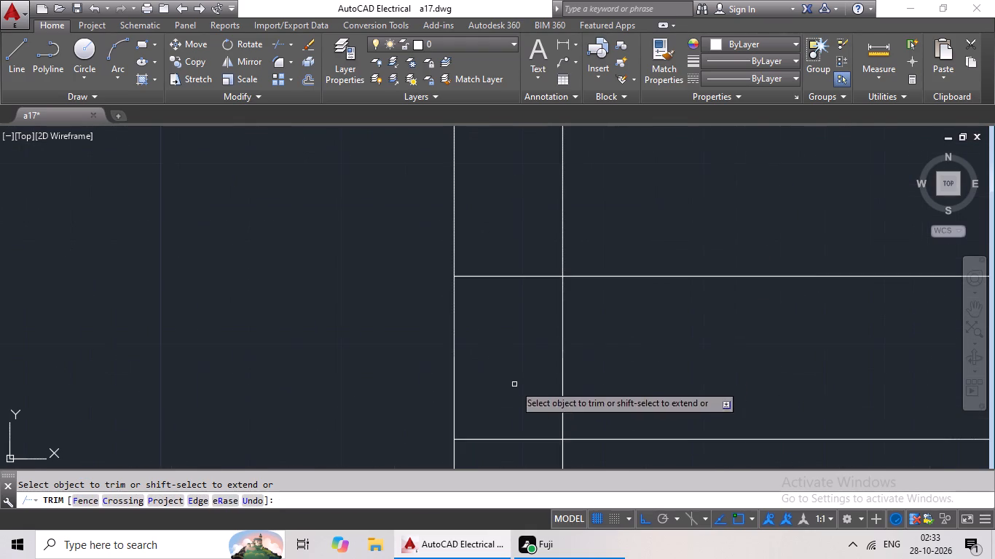
drag(522, 241, 492, 444)
scroll(610, 388, down, 3)
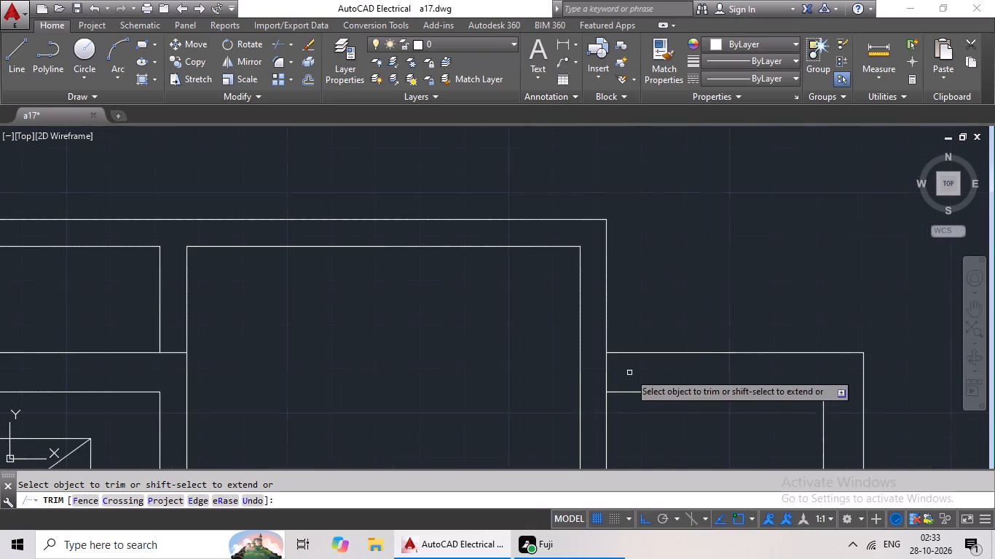
scroll(645, 402, down, 1)
middle_drag(666, 416, 658, 317)
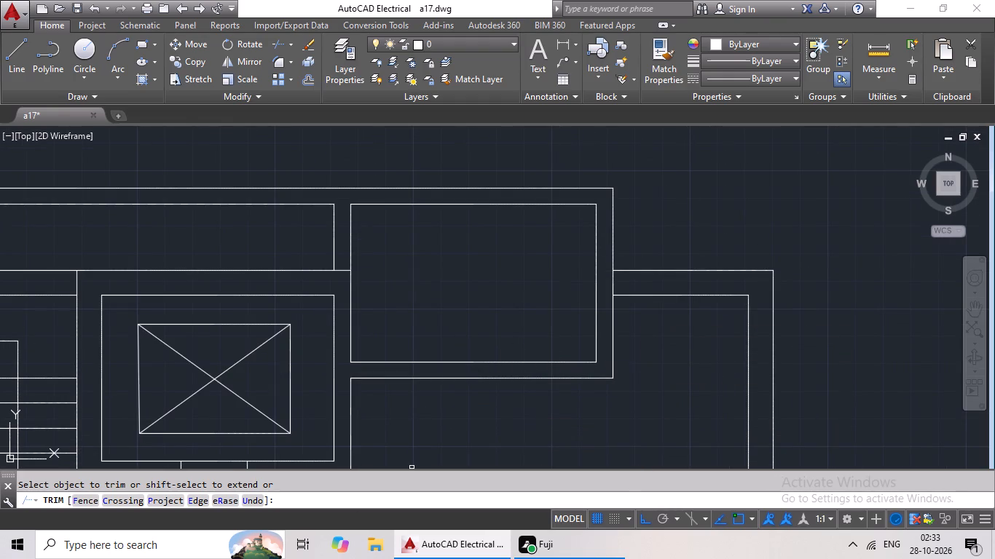
scroll(384, 423, down, 1)
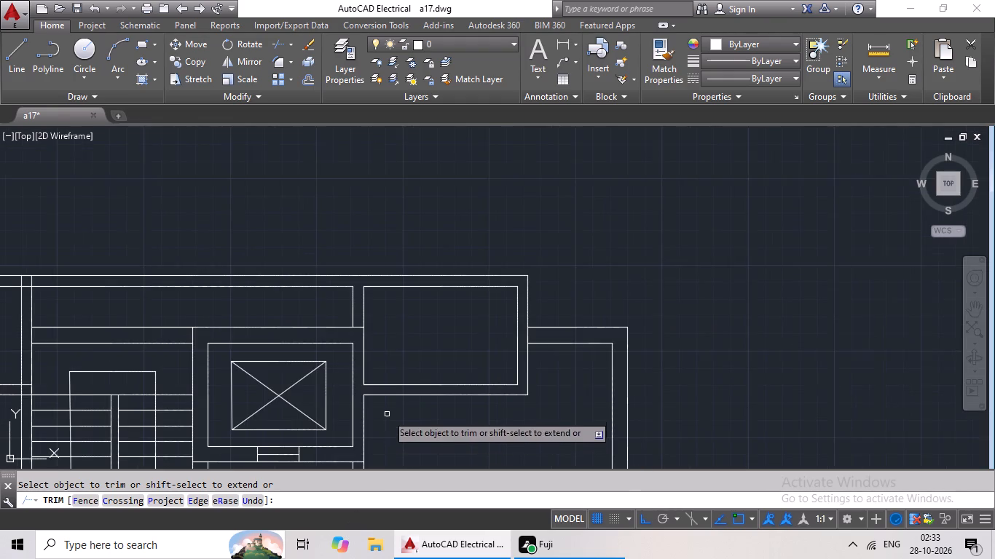
middle_drag(388, 403, 399, 324)
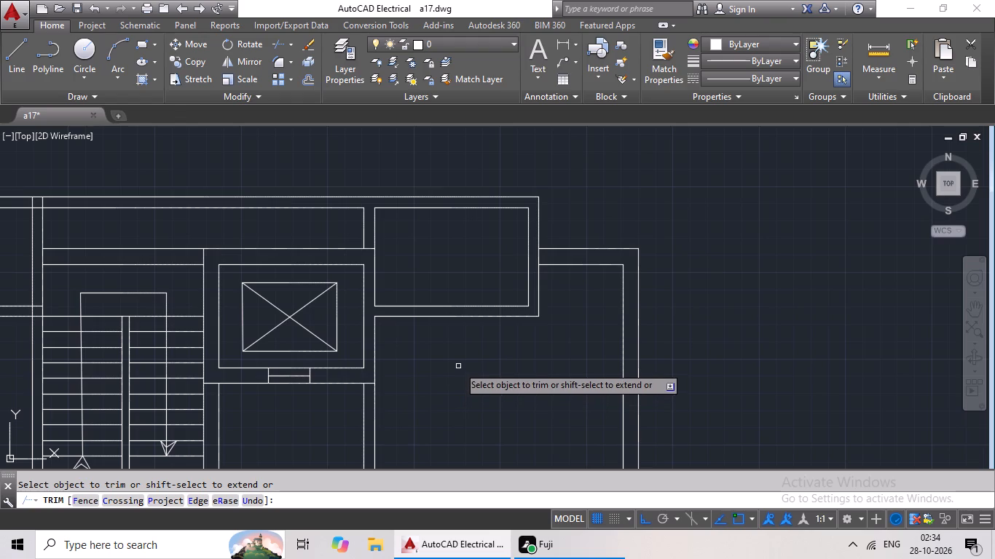
key(Escape)
key(Escape)
Extend the left inner wall line of the upper-right projecting room down to the outer line of its lower wall.
key(e)
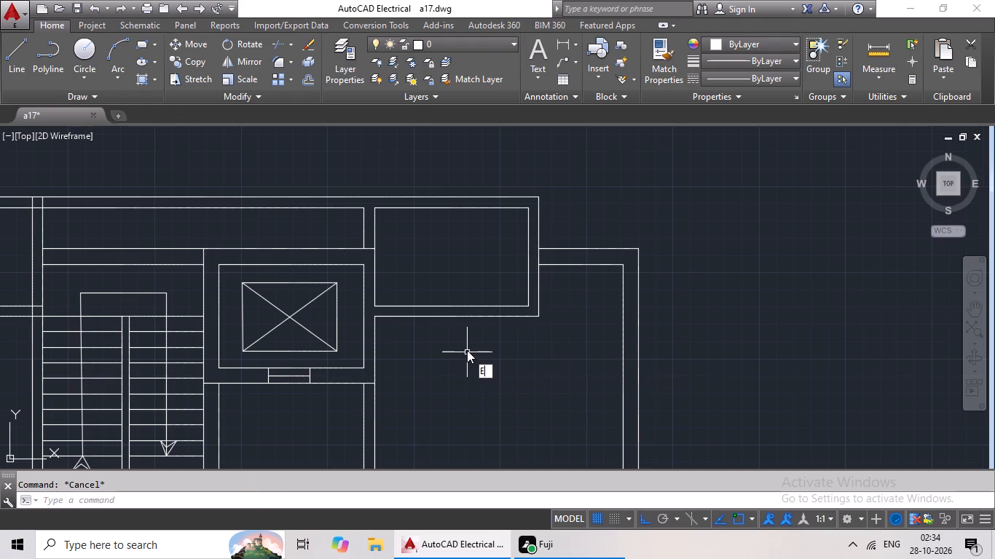
text(X)
key(space)
key(space)
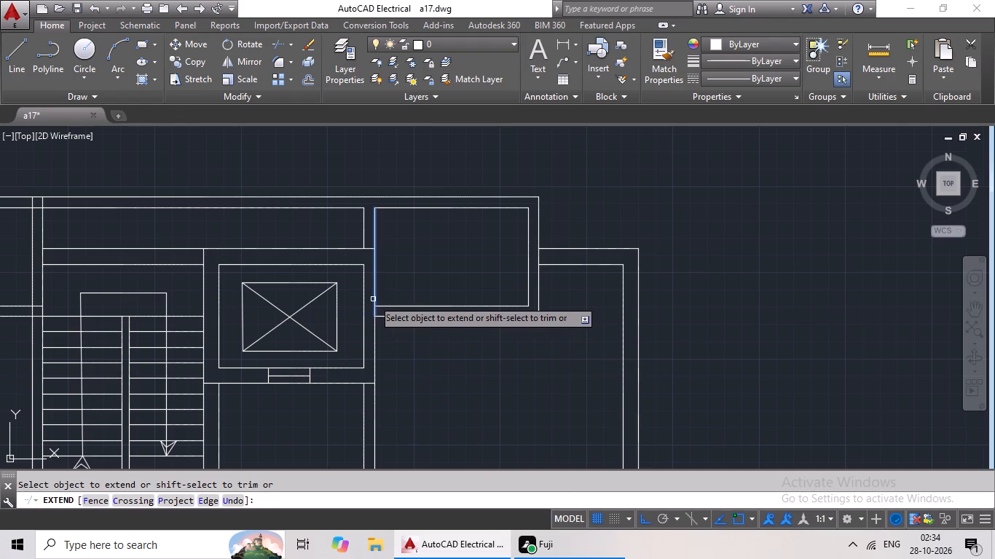
click(373, 298)
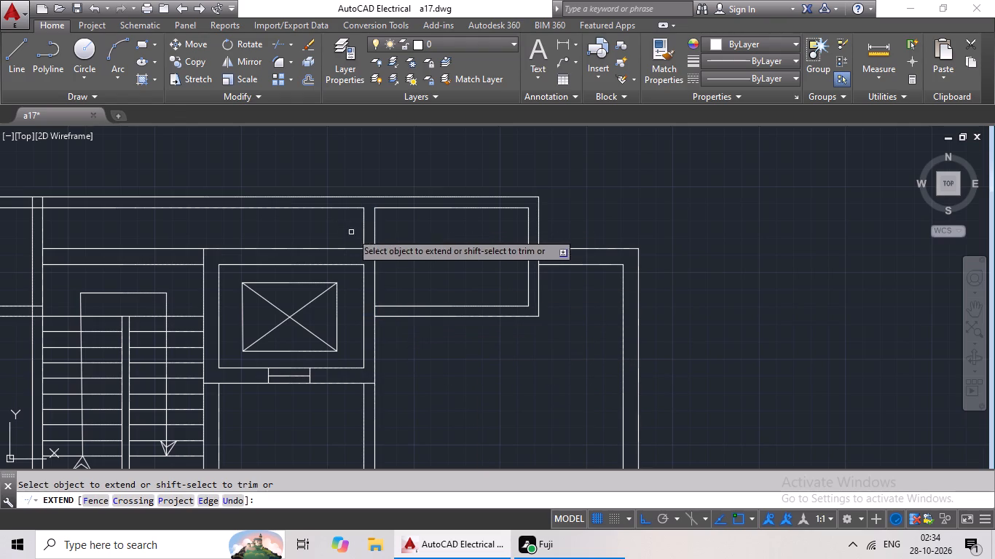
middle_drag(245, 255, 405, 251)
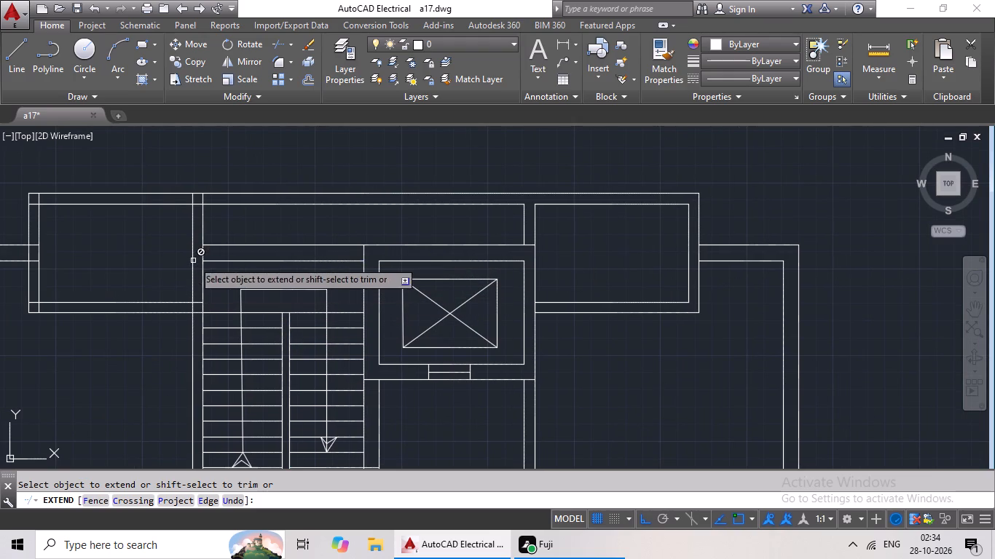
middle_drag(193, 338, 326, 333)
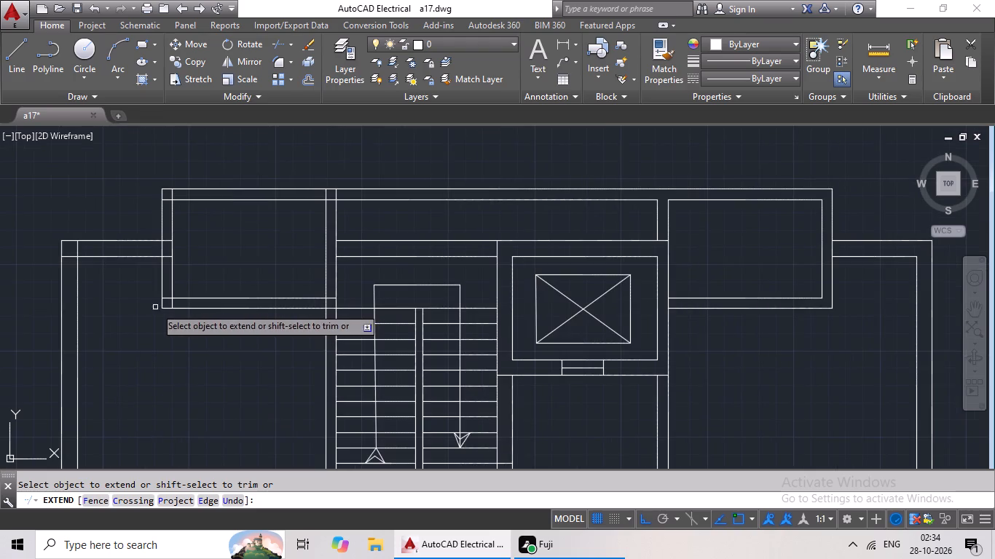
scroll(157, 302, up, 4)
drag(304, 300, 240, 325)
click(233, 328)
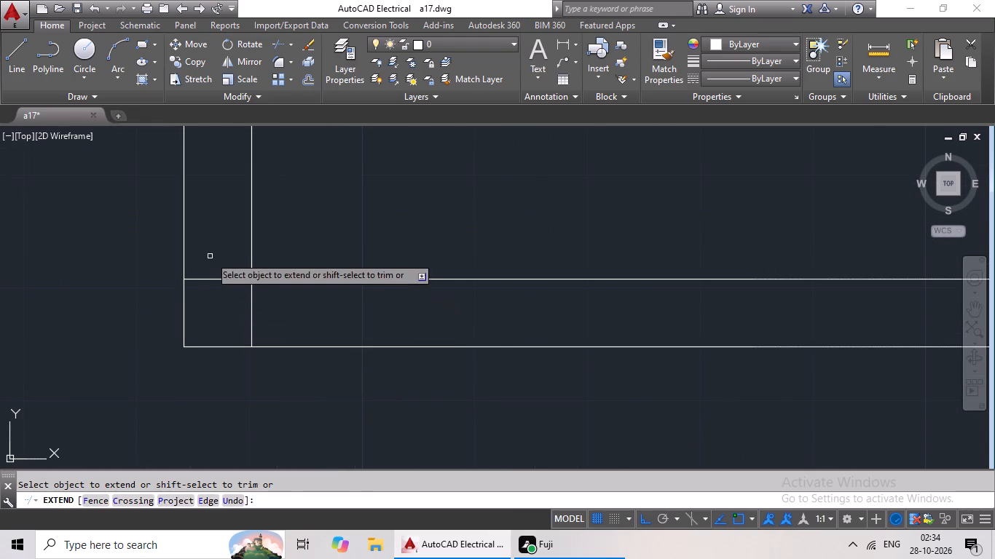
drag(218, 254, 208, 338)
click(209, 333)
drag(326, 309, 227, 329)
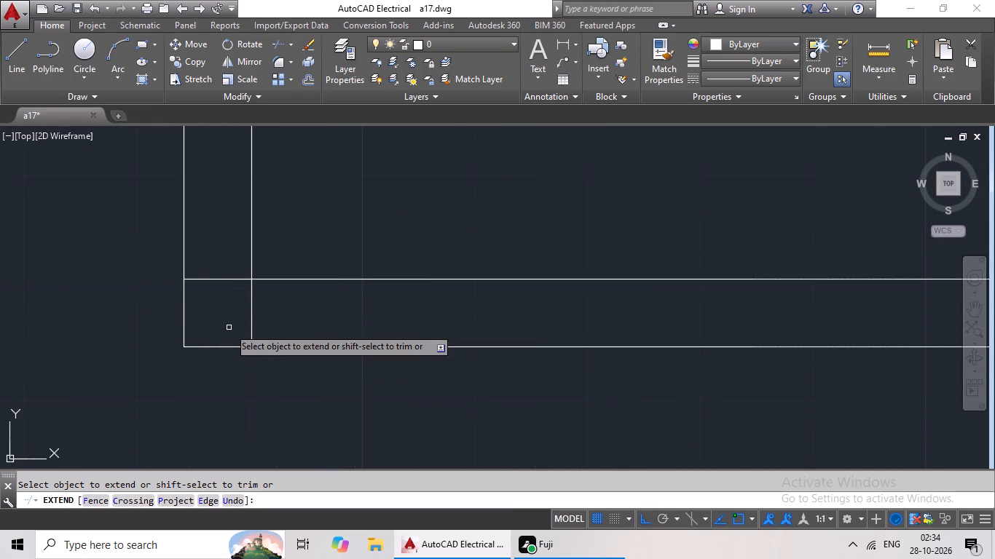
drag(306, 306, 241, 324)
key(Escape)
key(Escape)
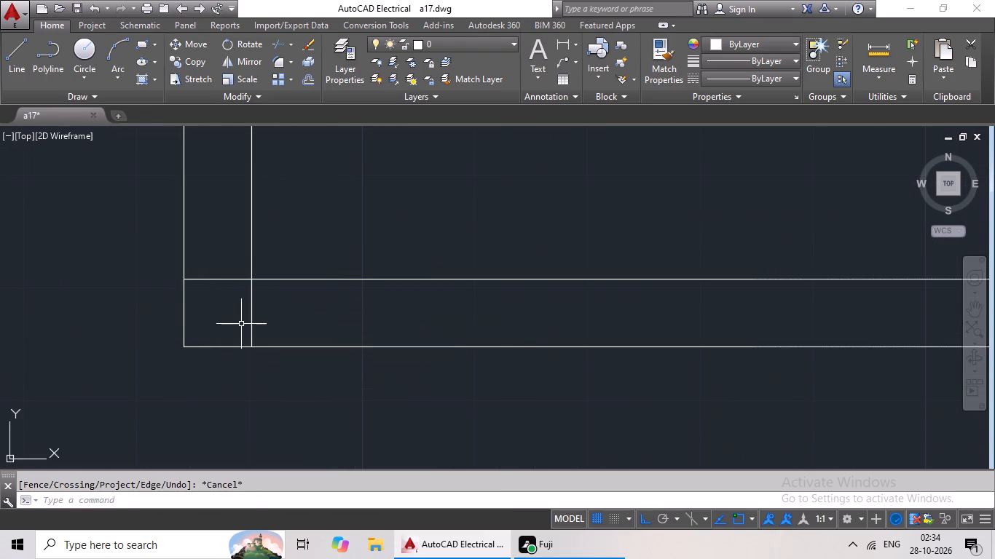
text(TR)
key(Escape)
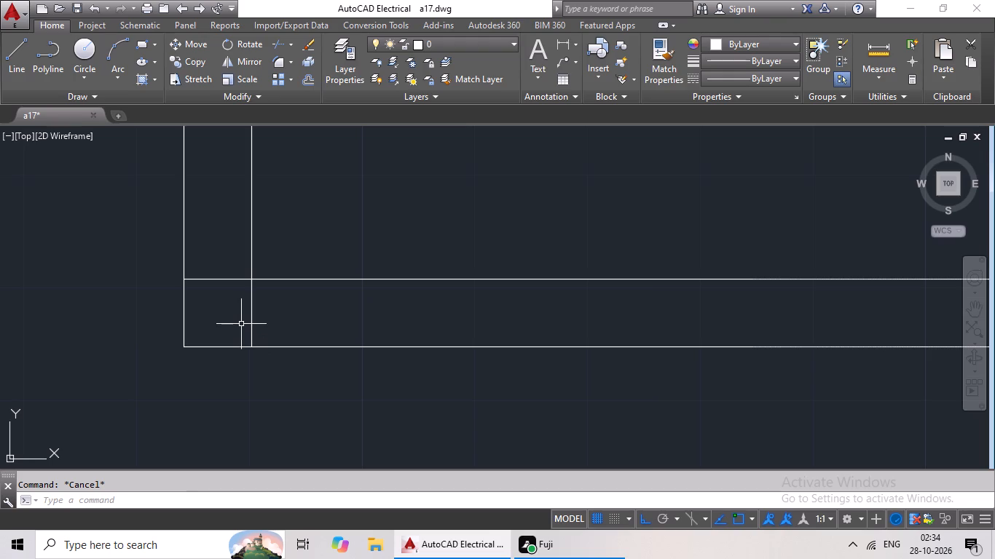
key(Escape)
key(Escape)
Trim the overlapping lines at the lower-left corner of the upper-left projecting room.
text(TR)
key(space)
key(space)
drag(279, 314, 235, 323)
click(235, 323)
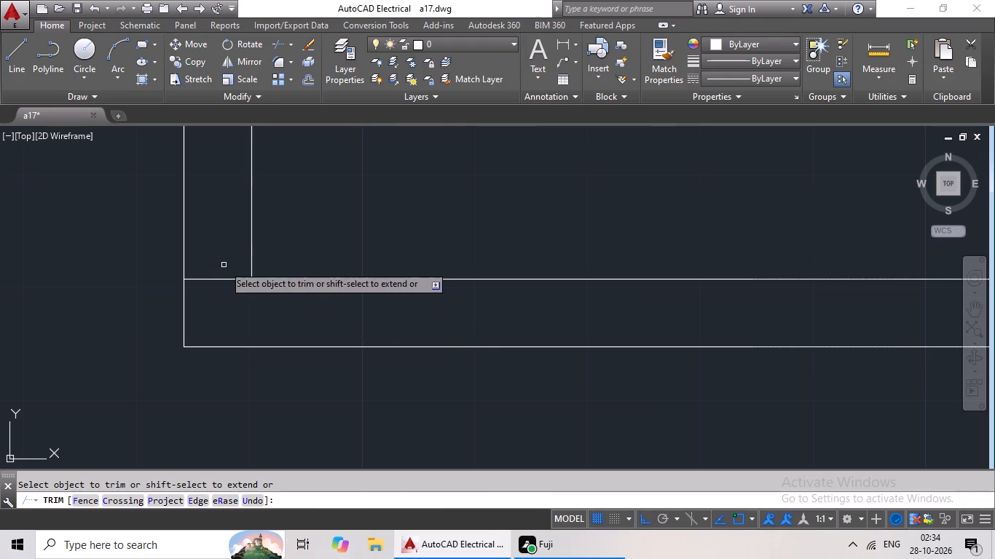
drag(227, 261, 222, 295)
click(222, 295)
Trim the outer wall lines running through the left wall of the upper-left projecting room.
scroll(270, 281, down, 4)
middle_drag(323, 197, 318, 225)
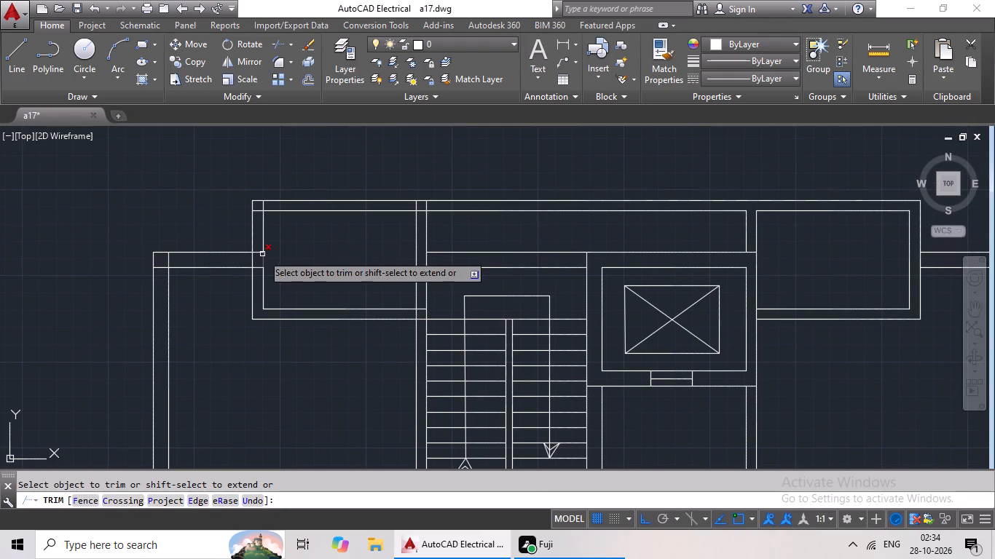
scroll(259, 255, up, 3)
drag(251, 216, 251, 330)
click(251, 330)
drag(270, 223, 268, 225)
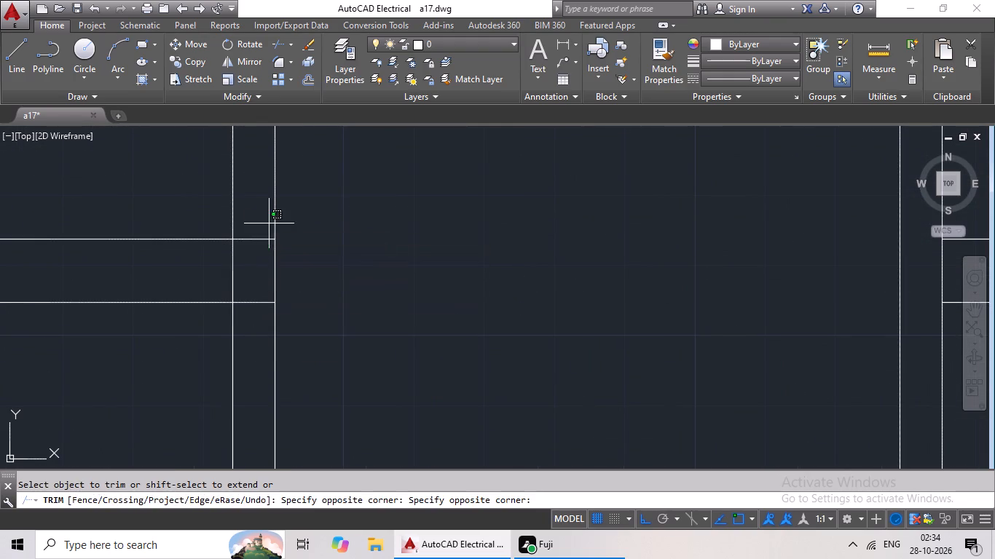
drag(268, 225, 240, 328)
Trim the overlapping lines at the building's outer corner left of the upper-left projecting room.
scroll(385, 279, down, 3)
middle_drag(449, 284, 348, 328)
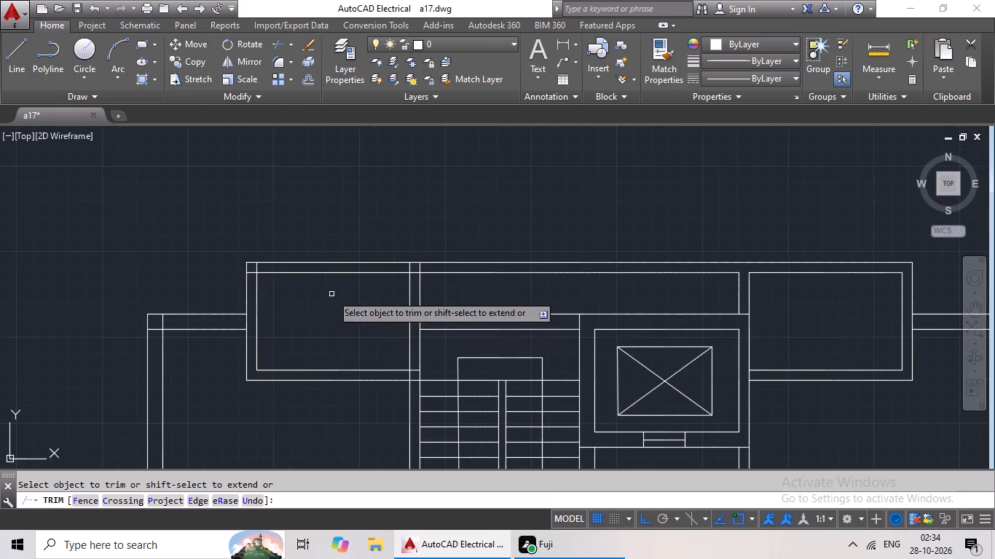
scroll(163, 322, up, 4)
drag(183, 312, 146, 337)
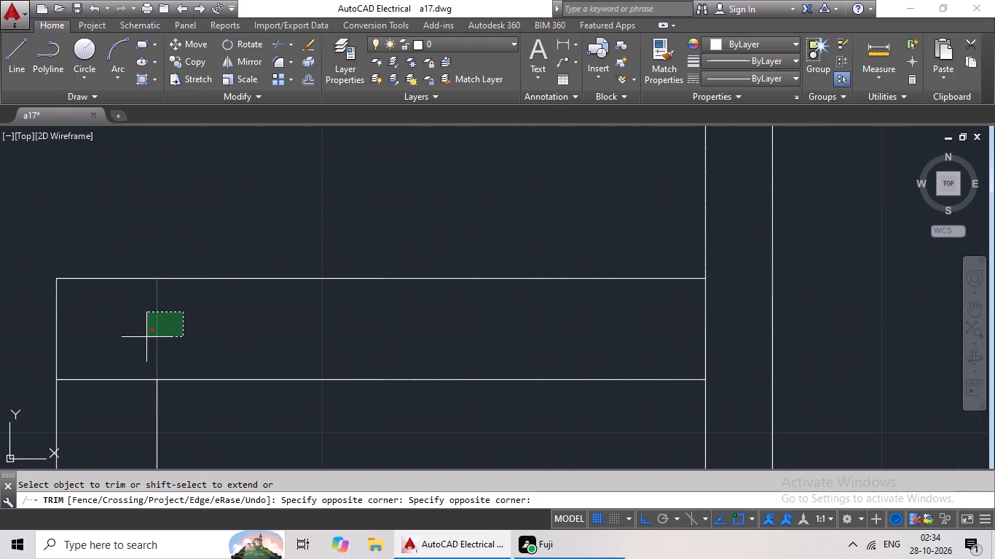
click(146, 337)
drag(146, 322, 107, 416)
click(110, 413)
Trim the overlapping lines where the upper-left projecting room's lower wall meets the partition beside the staircase.
scroll(216, 344, down, 5)
scroll(237, 411, down, 1)
middle_drag(237, 411, 243, 380)
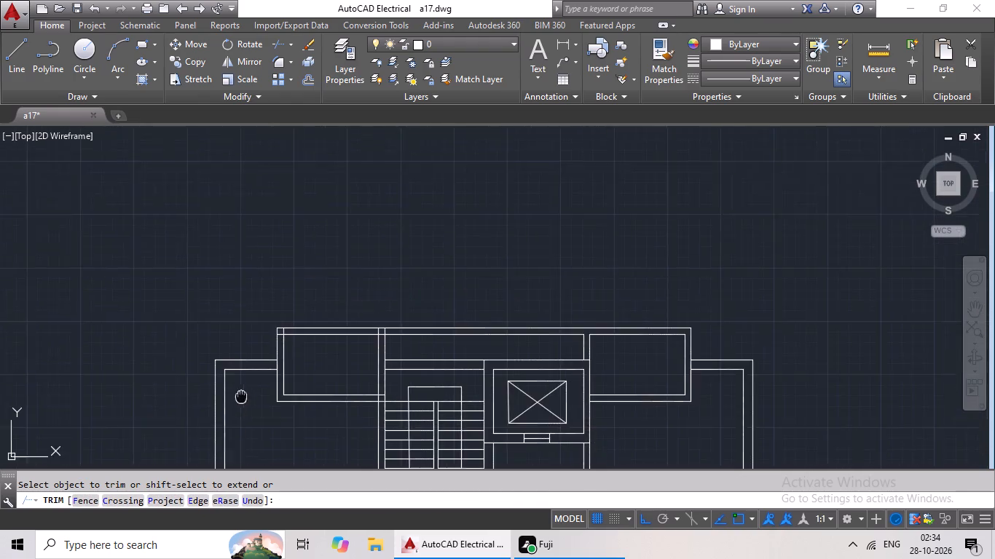
middle_drag(243, 380, 244, 294)
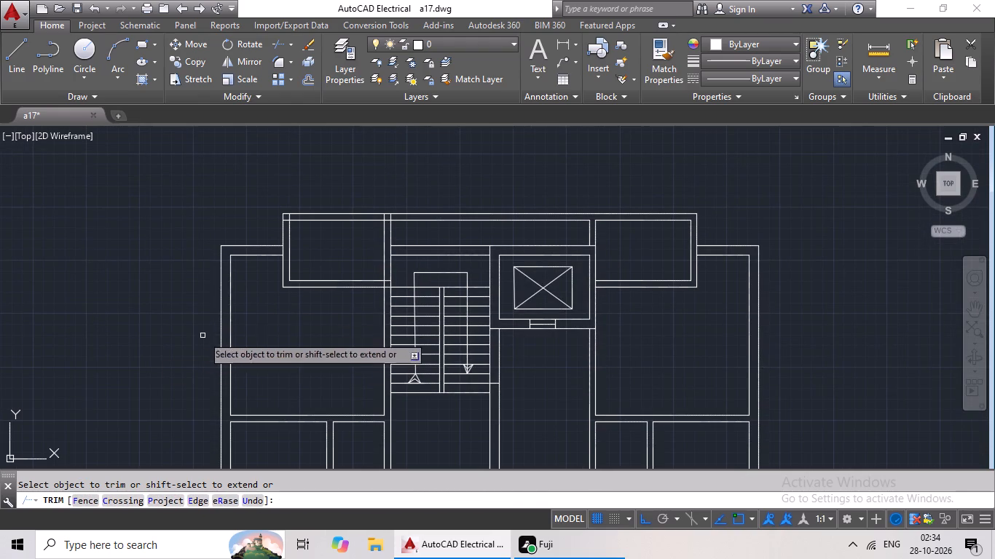
scroll(399, 285, up, 3)
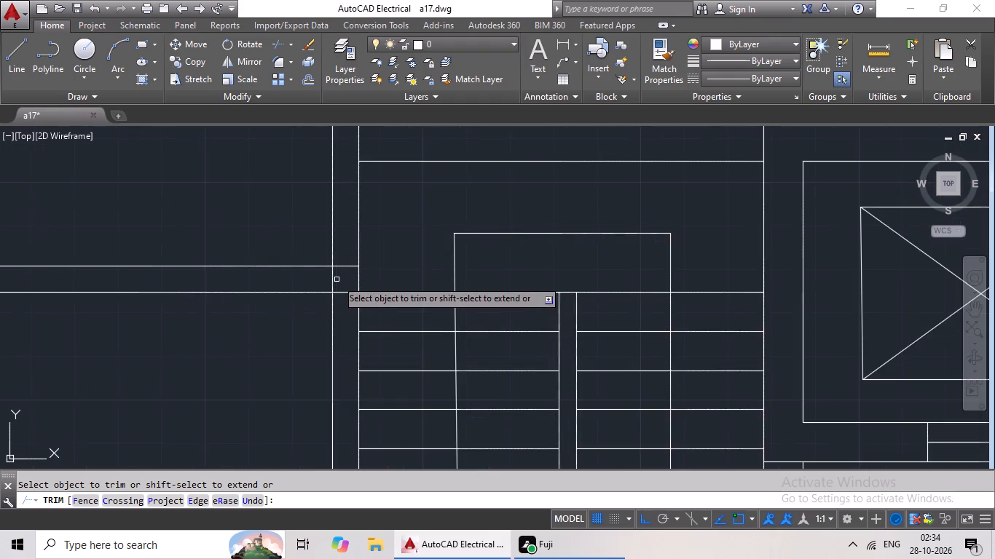
scroll(337, 279, up, 3)
drag(374, 213, 295, 293)
Trim the overlapping lines where the right wall of the upper-left projecting room meets the top outer wall.
scroll(337, 265, down, 4)
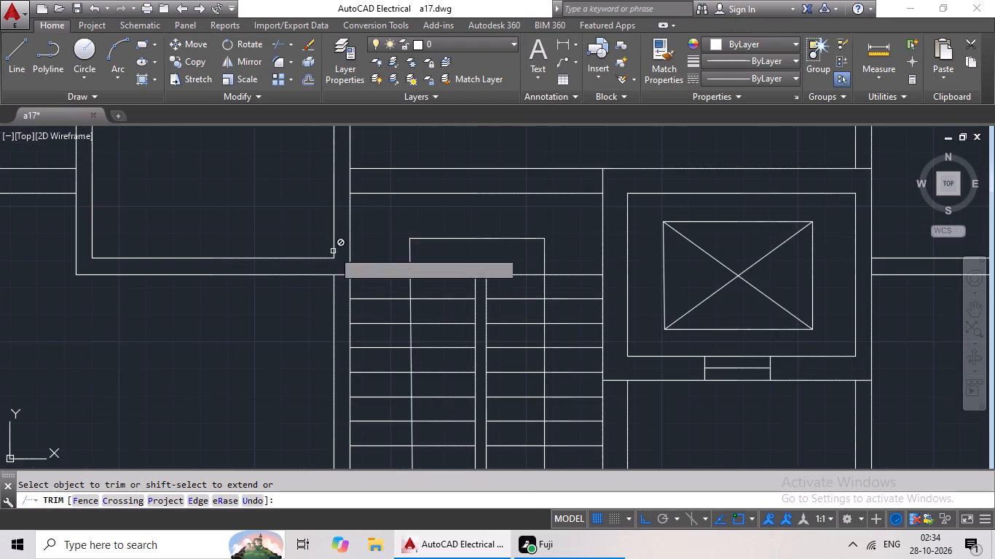
middle_drag(309, 231, 297, 365)
scroll(339, 239, up, 5)
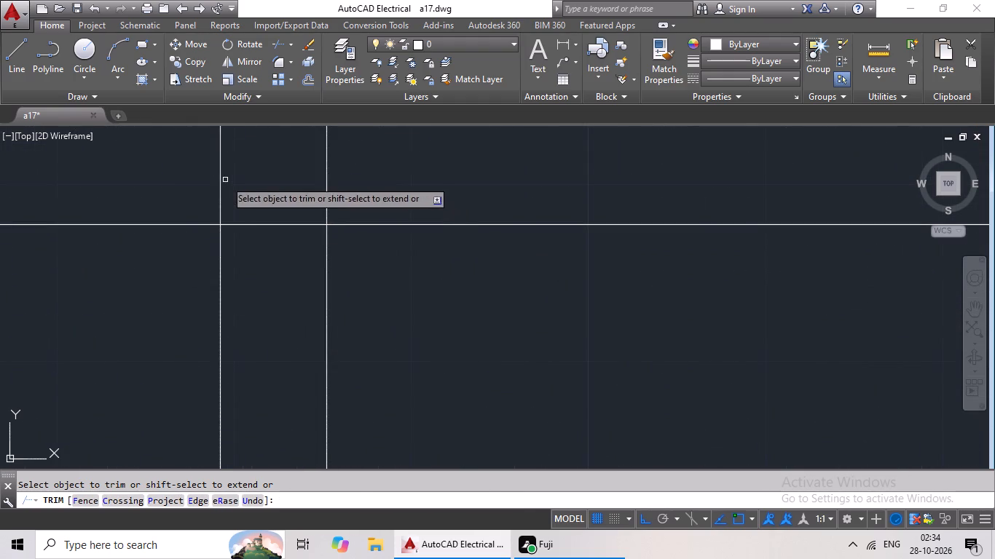
drag(216, 170, 266, 269)
Trim the overlapping lines at the upper-left corner of the upper-left projecting room, and end trimming.
scroll(290, 258, down, 4)
middle_drag(213, 255, 362, 284)
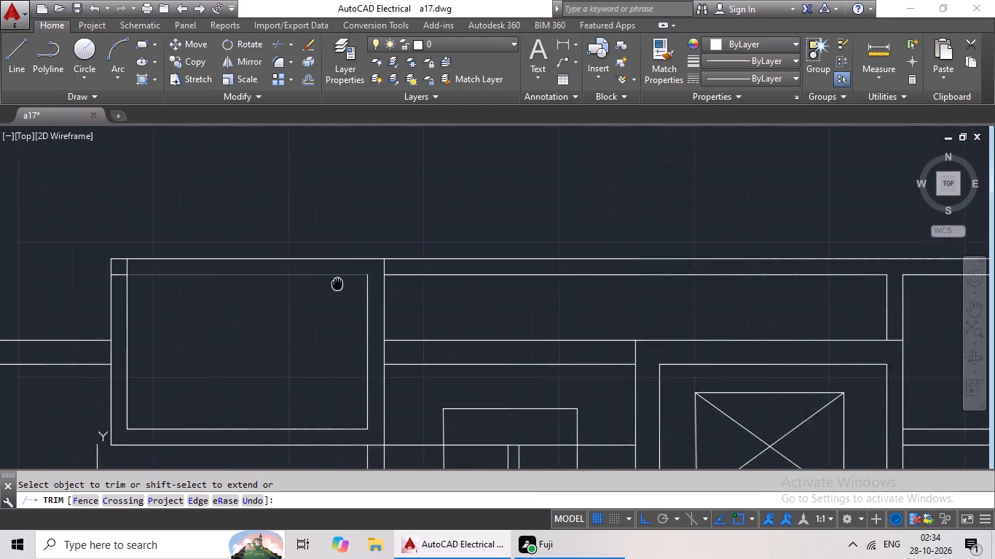
scroll(185, 276, up, 5)
drag(259, 258, 133, 312)
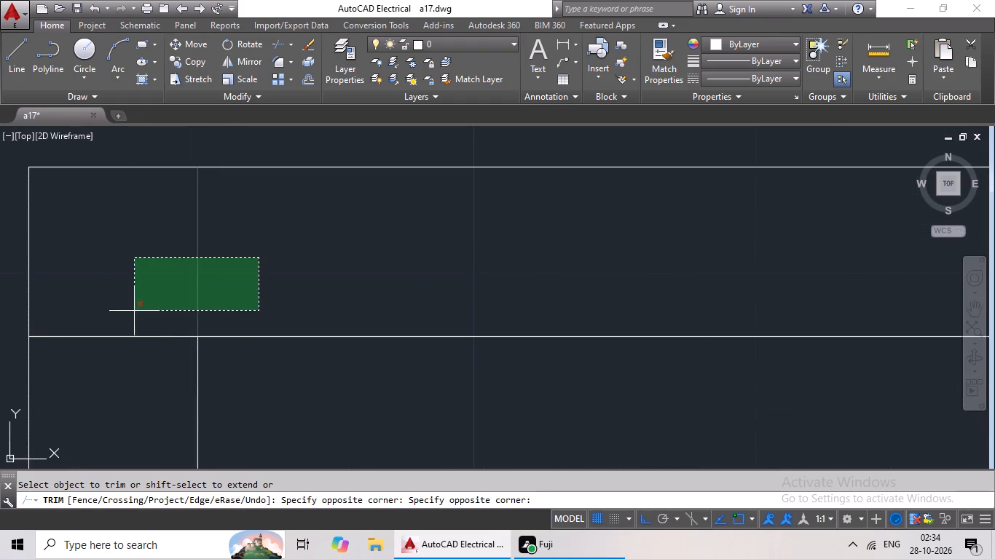
drag(133, 312, 154, 301)
drag(155, 271, 132, 360)
click(132, 360)
scroll(263, 314, down, 5)
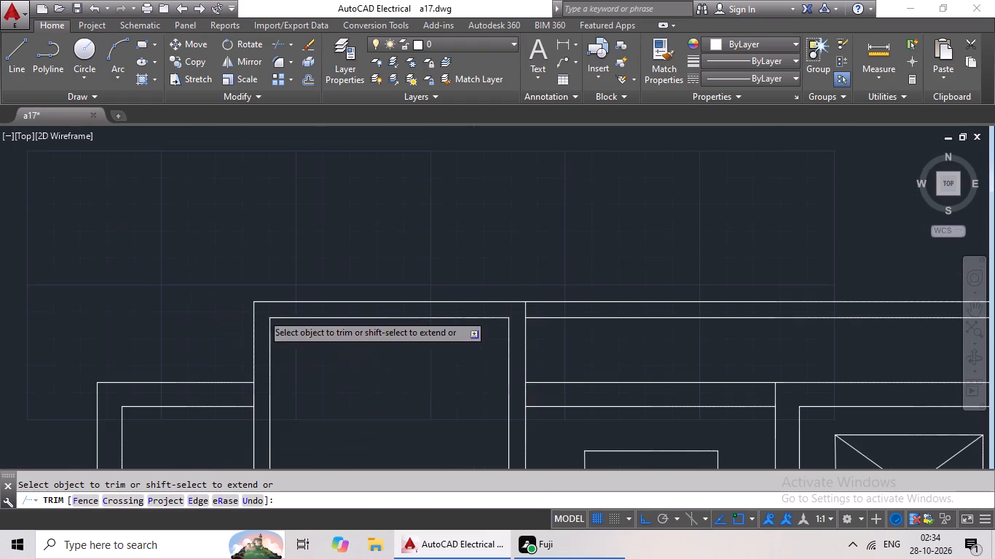
middle_drag(406, 418, 393, 286)
scroll(396, 285, down, 2)
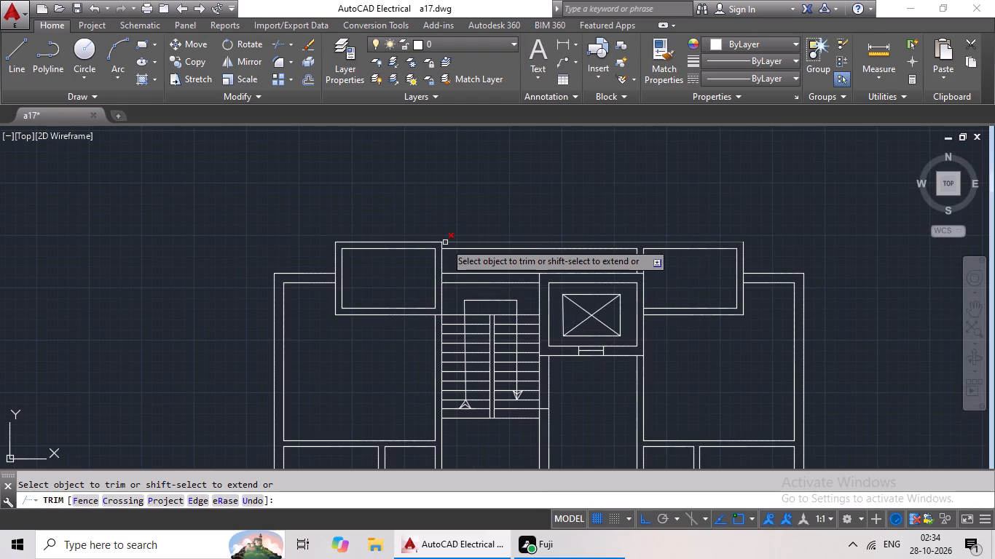
scroll(445, 242, up, 3)
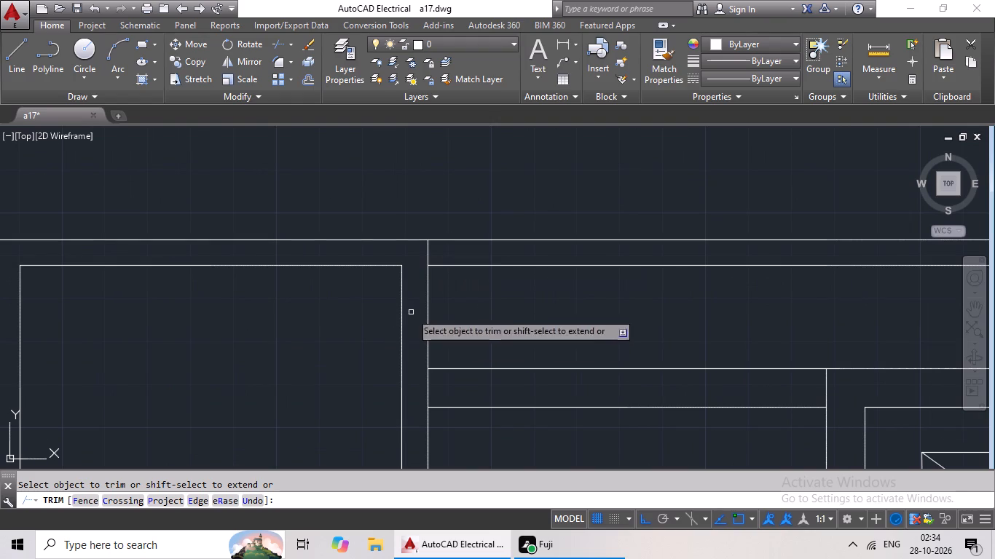
scroll(404, 284, down, 2)
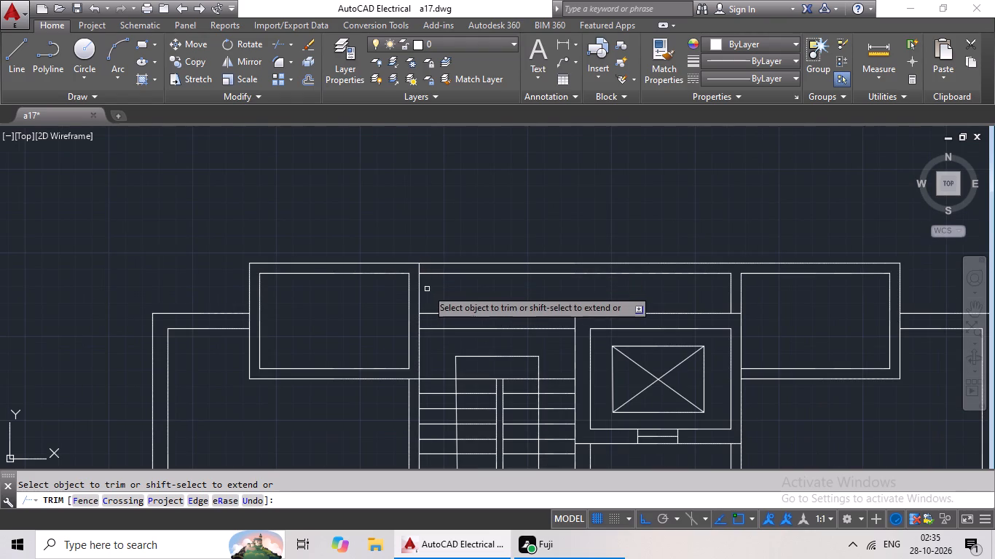
scroll(428, 290, down, 2)
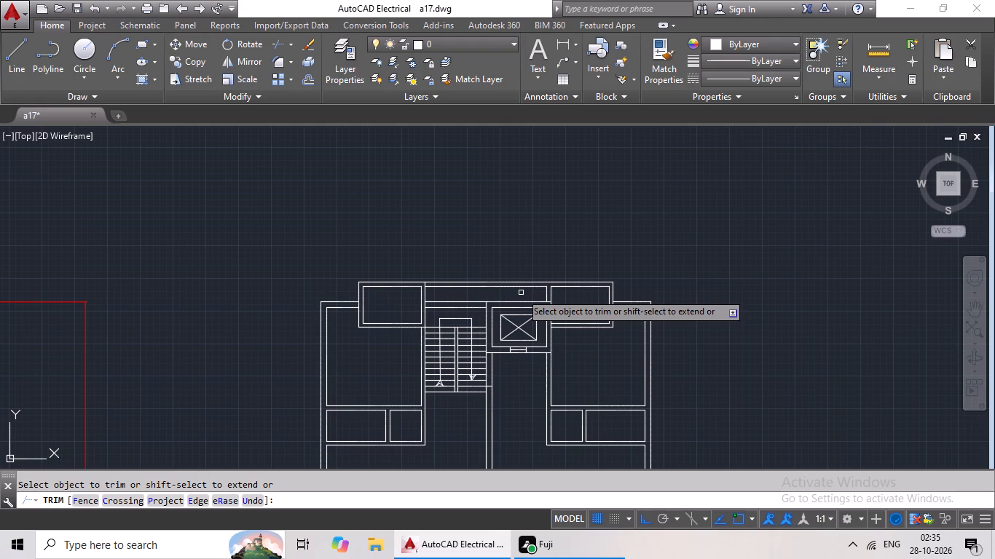
scroll(521, 290, up, 1)
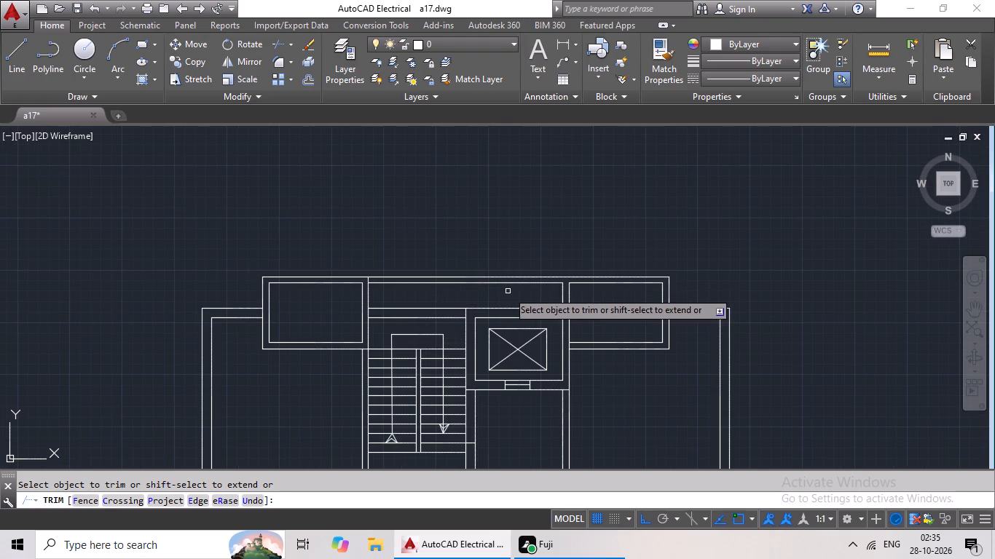
key(Escape)
key(Escape)
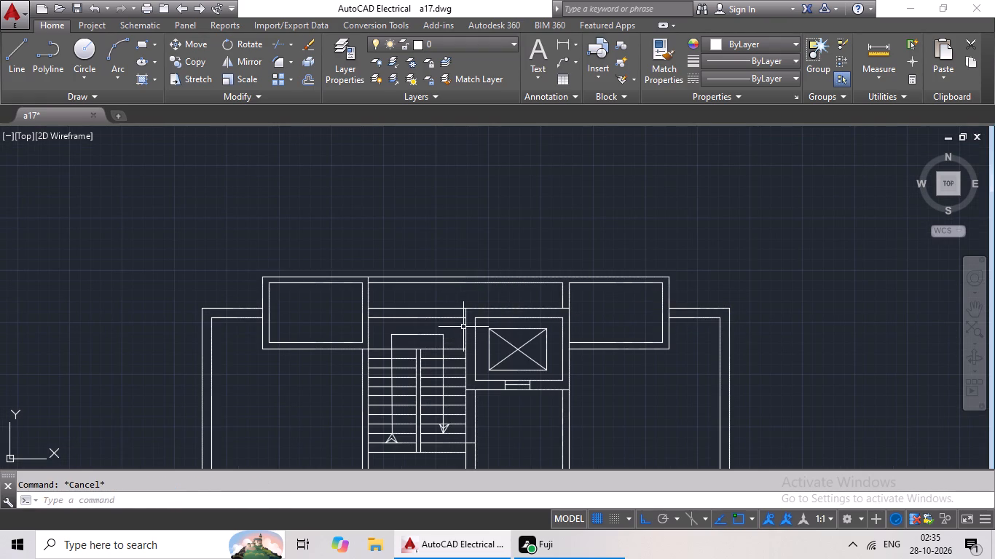
Extend the left outer wall line of the upper-right projecting room up to the outermost top wall line.
key(e)
key(x)
key(space)
key(space)
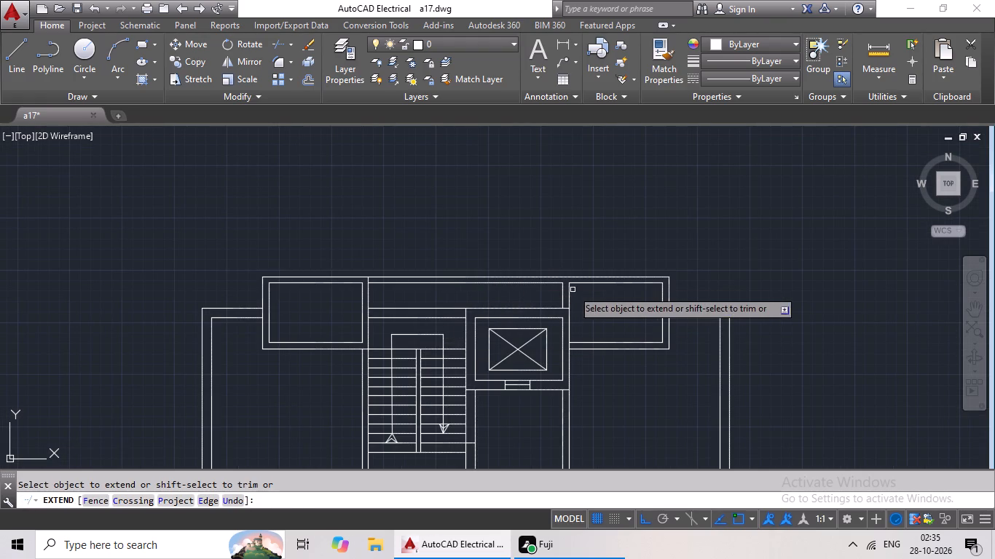
click(564, 295)
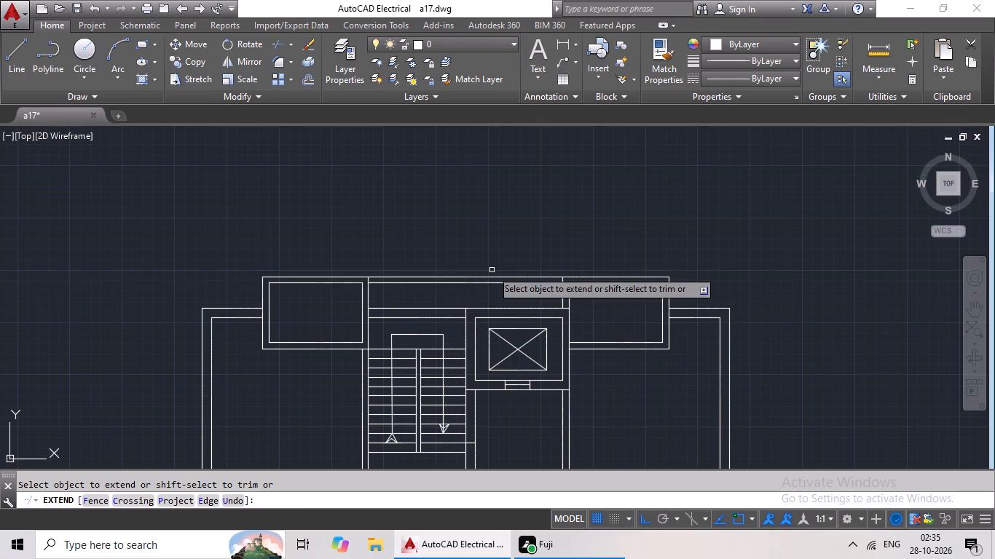
key(Escape)
key(Escape)
key(Escape)
Trim away the outermost top wall line between the two upper projecting rooms.
drag(513, 255, 480, 310)
key(Escape)
key(Escape)
key(Escape)
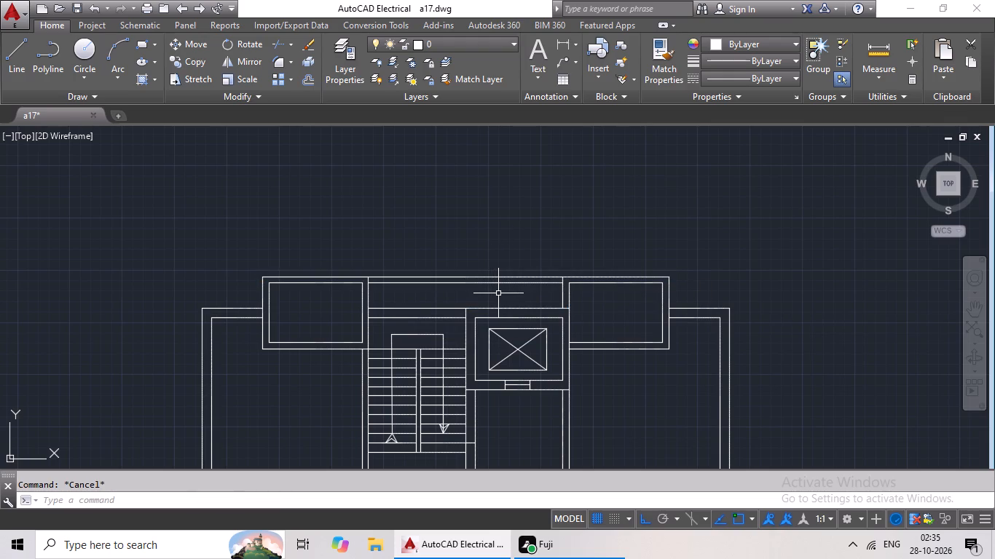
text(TR)
key(space)
key(space)
drag(480, 263, 467, 293)
drag(477, 267, 475, 270)
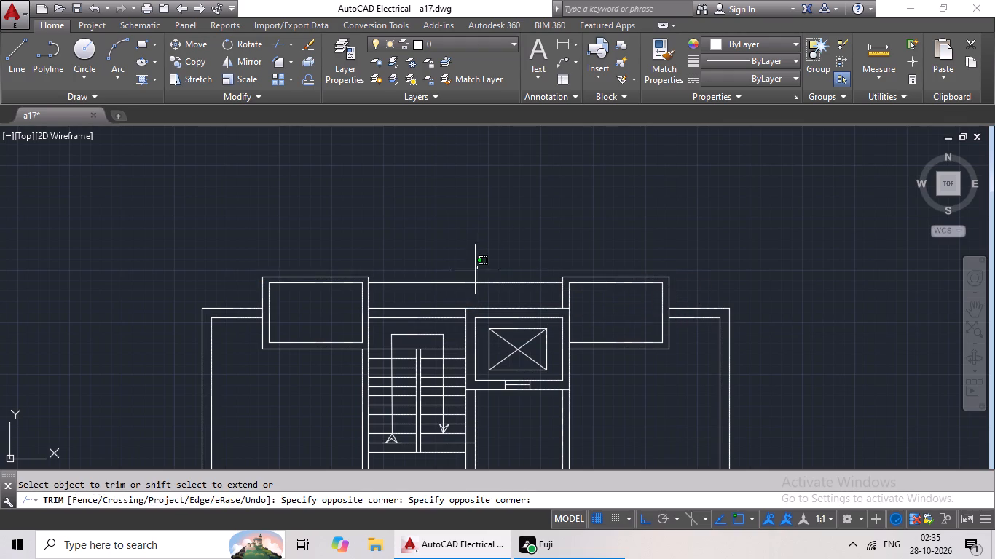
drag(475, 270, 444, 294)
key(Escape)
Delete the remaining inner top wall line between the two upper projecting rooms.
click(459, 283)
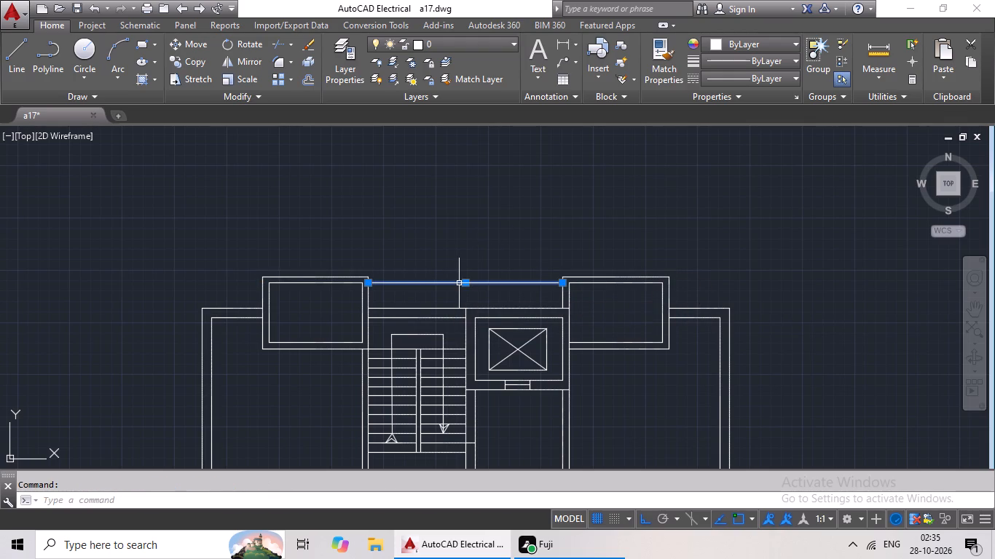
key(Delete)
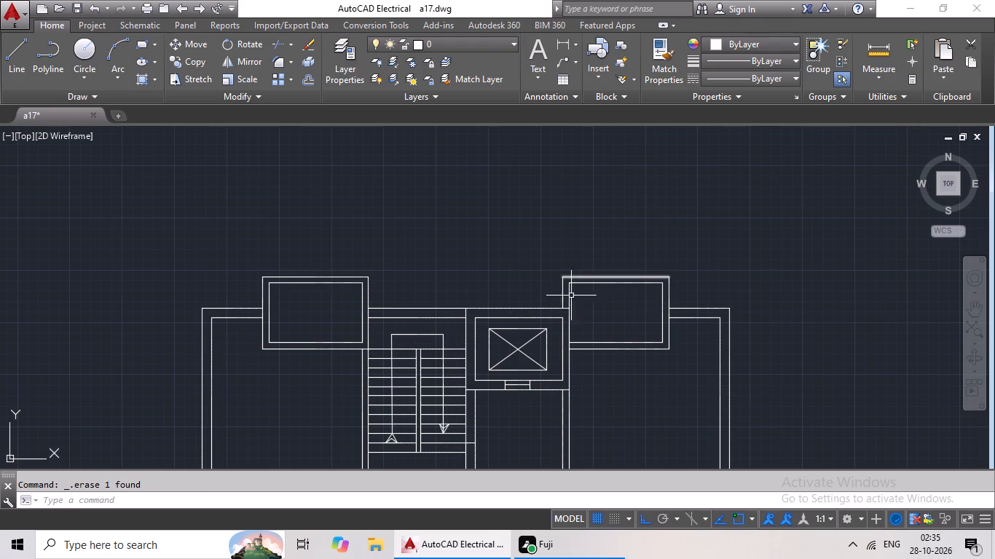
Trim both wall lines across the opening below the crossed-rectangle room, keeping its middle line, and end trimming.
scroll(557, 298, down, 1)
middle_drag(556, 285, 556, 236)
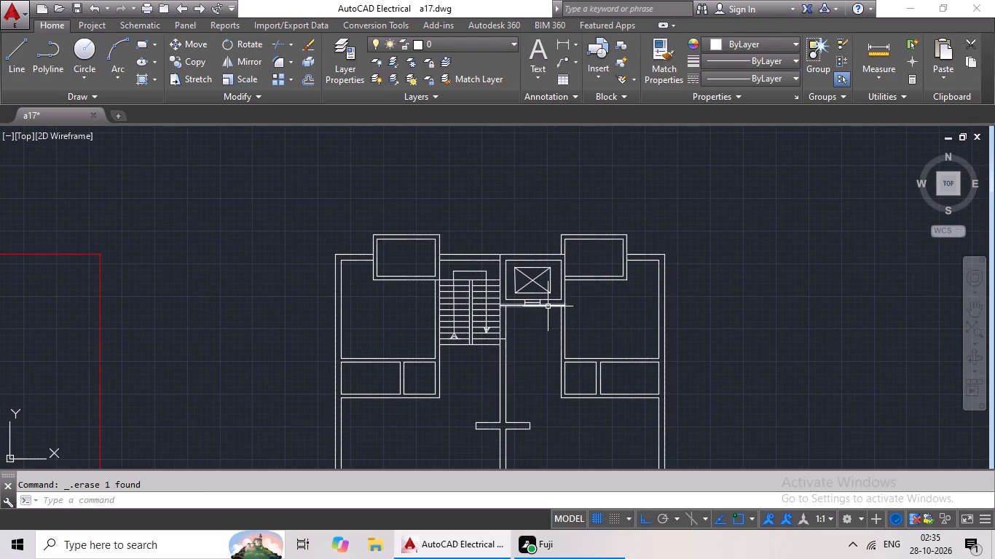
scroll(546, 314, up, 3)
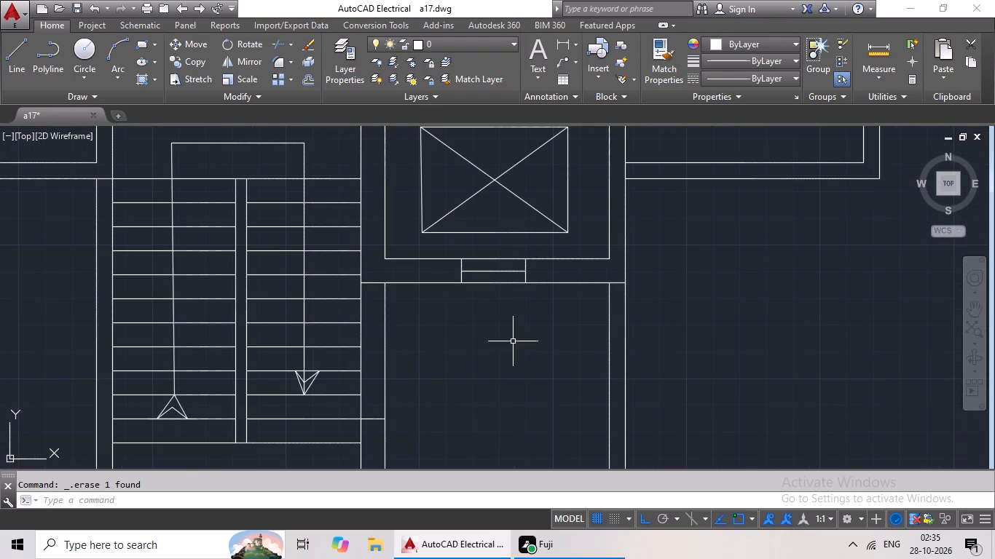
key(Escape)
key(Escape)
key(Escape)
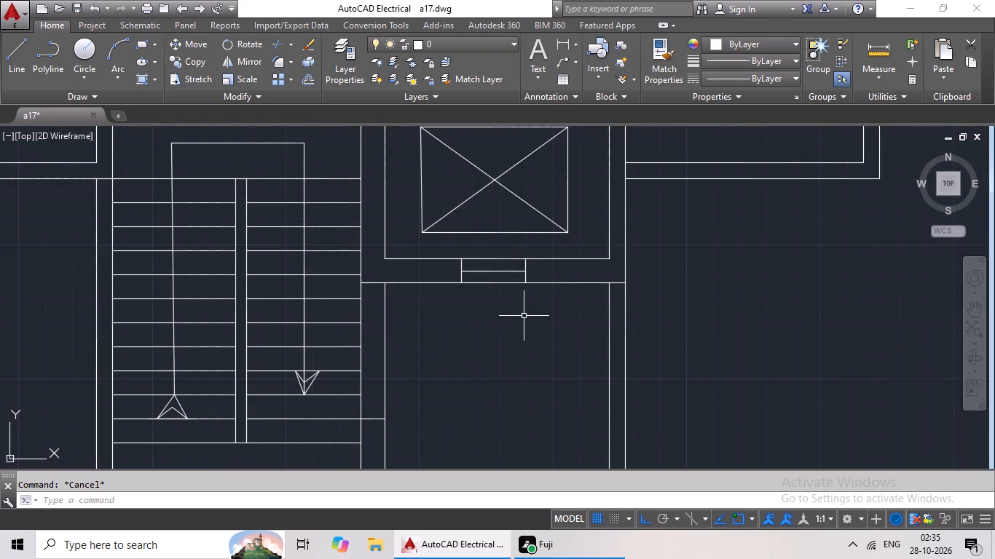
text(TR)
key(space)
key(space)
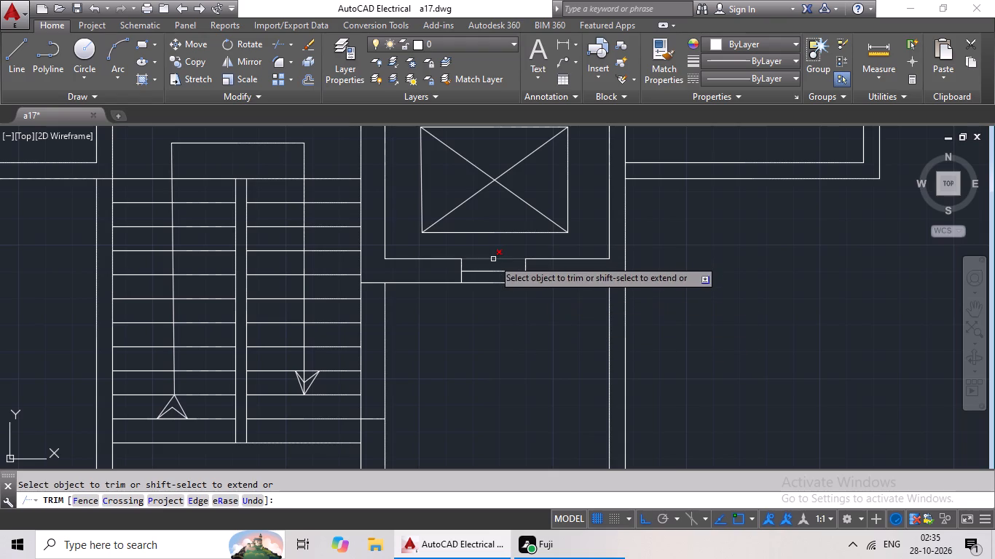
click(493, 259)
click(495, 285)
scroll(506, 313, down, 1)
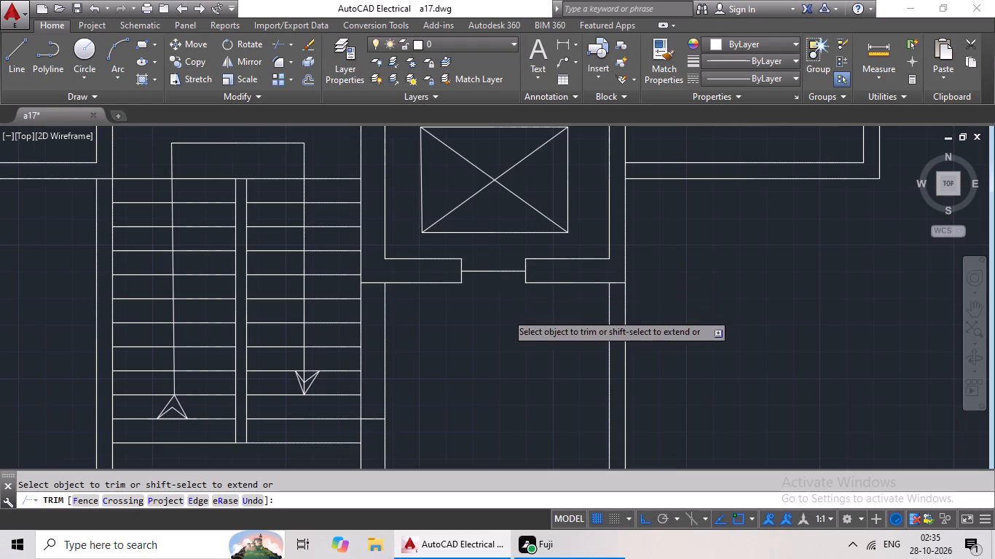
scroll(506, 313, down, 1)
middle_drag(516, 344, 527, 288)
scroll(534, 304, down, 1)
middle_drag(530, 328, 523, 244)
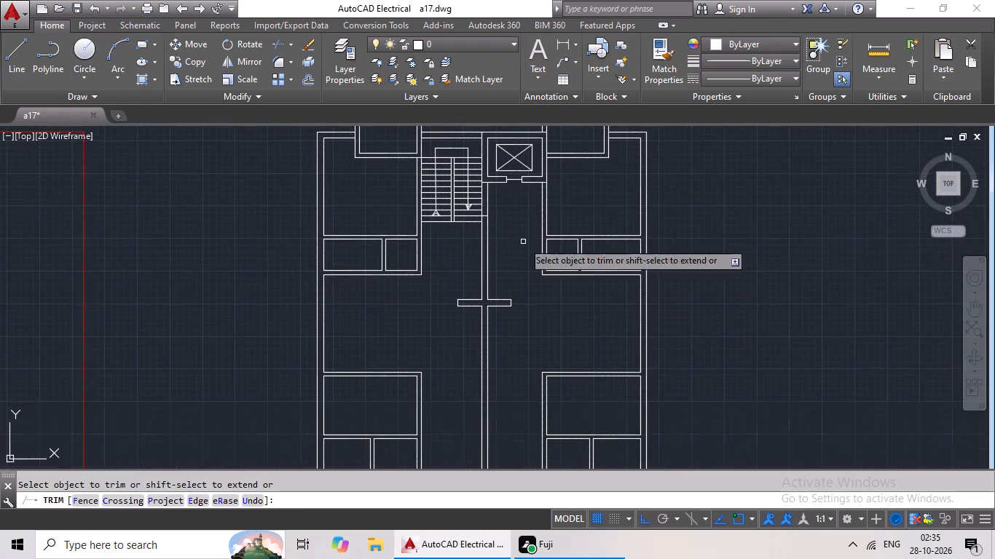
scroll(532, 295, down, 2)
middle_drag(650, 282, 557, 286)
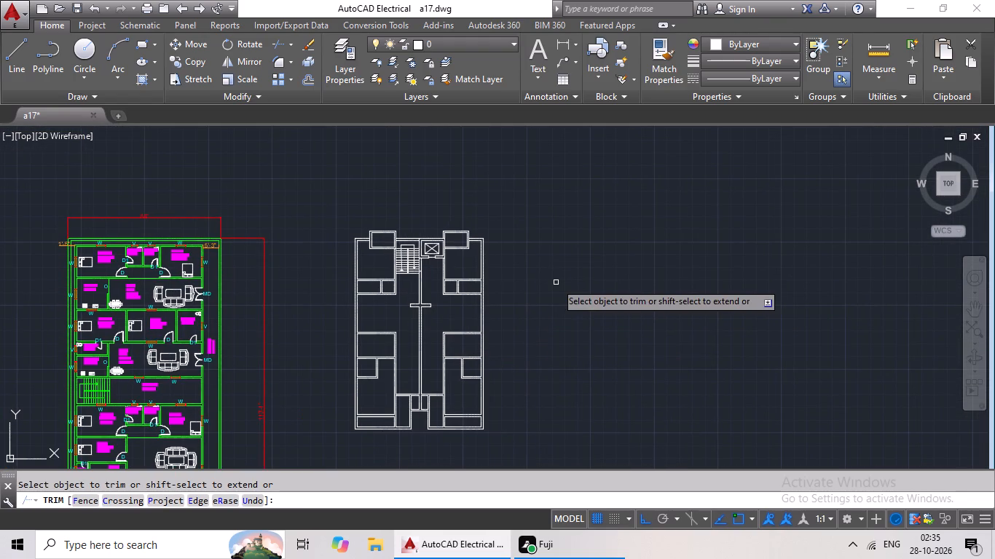
key(Escape)
key(Escape)
key(Escape)
key(Escape)
key(Escape)
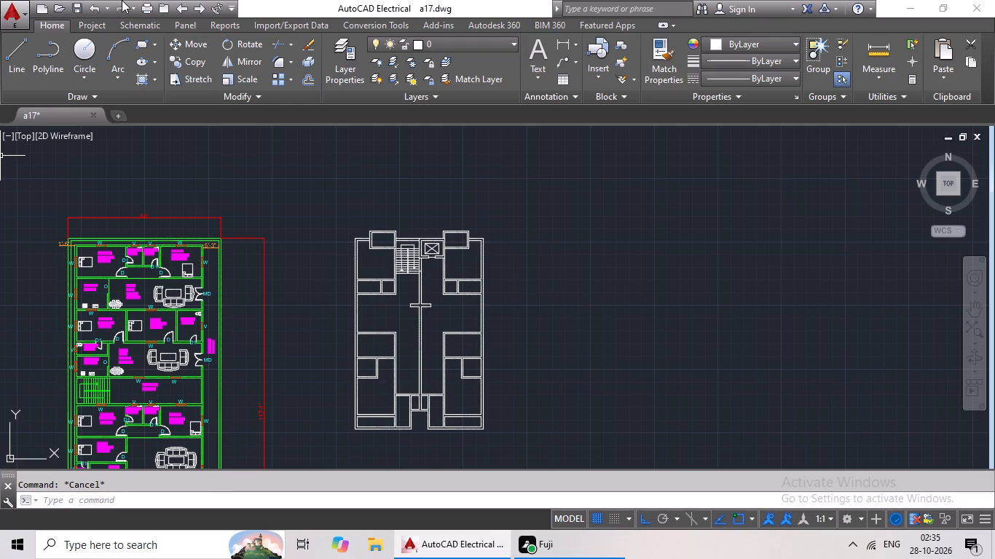
Draw a short horizontal line across the left outer wall at the midpoint of the large upper-left room's inner wall line.
click(17, 55)
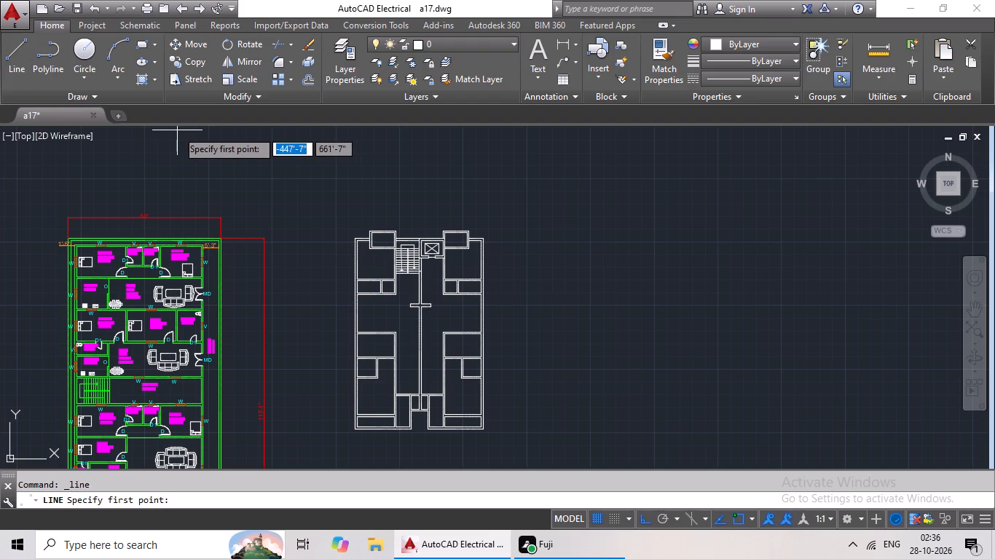
scroll(390, 261, up, 3)
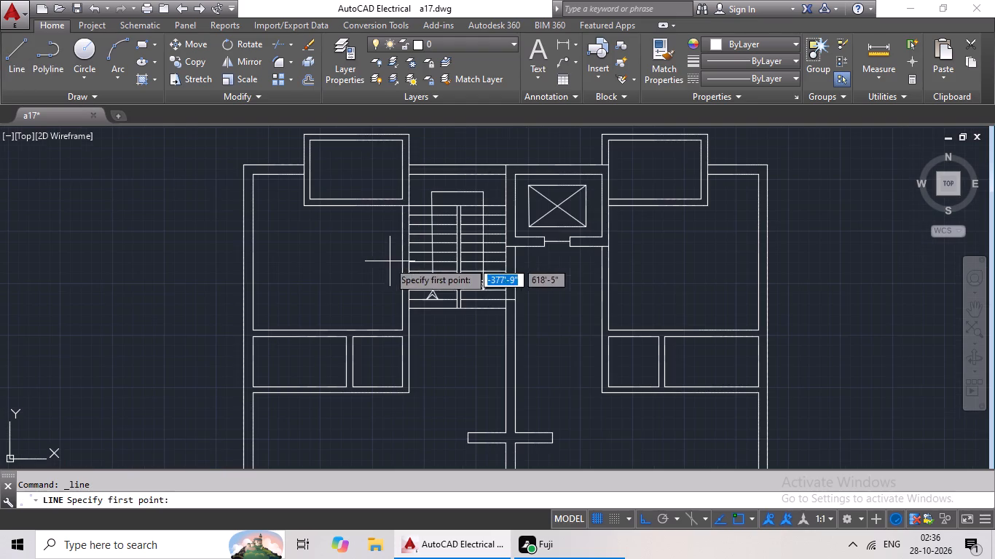
scroll(270, 255, up, 1)
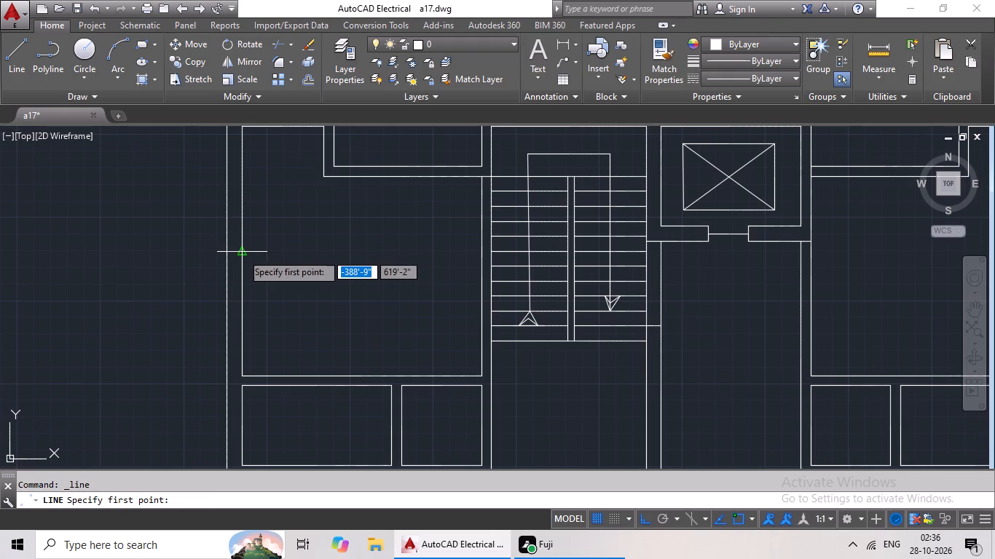
click(240, 255)
click(222, 253)
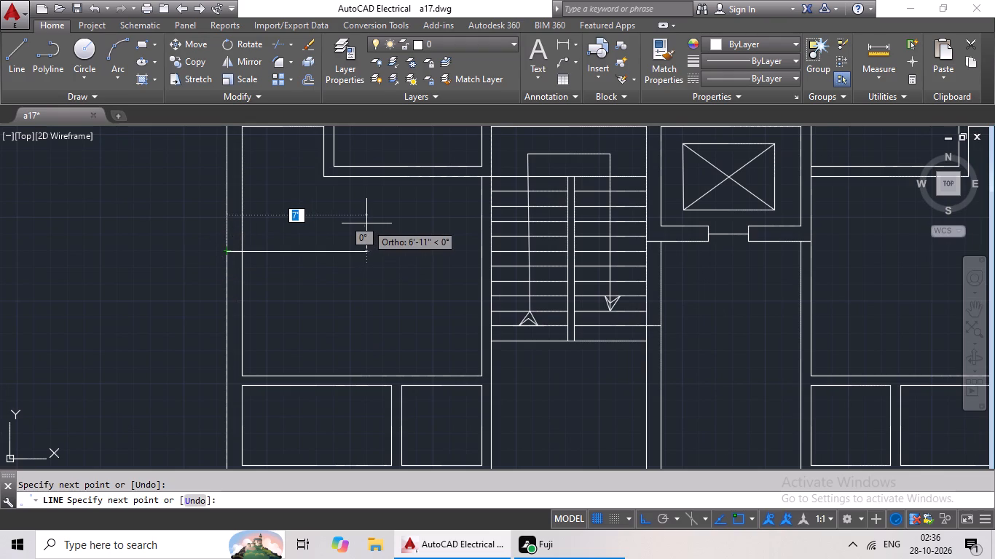
key(Escape)
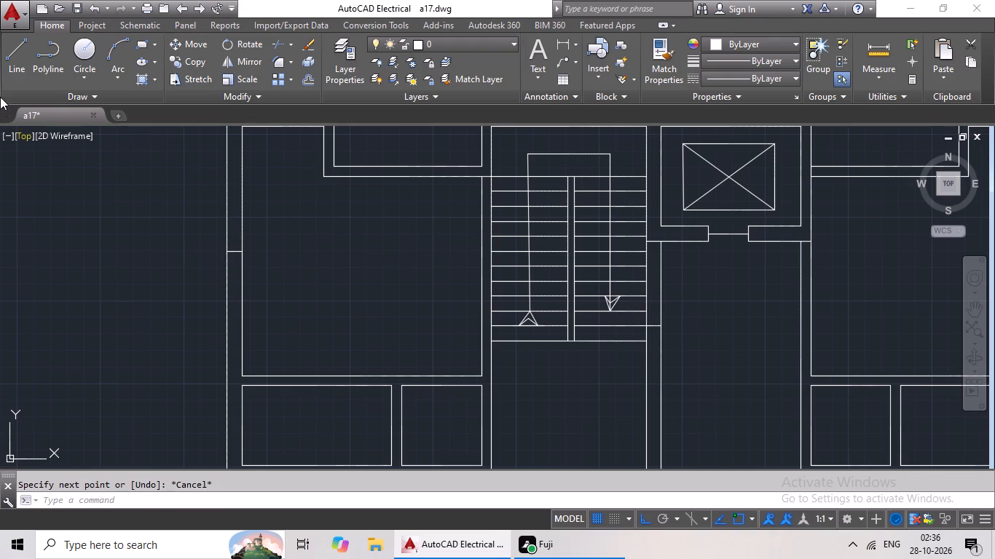
Draw a short horizontal line across the left outer wall at mid-height of the small room below the large upper-left room.
click(7, 66)
middle_drag(385, 213, 385, 156)
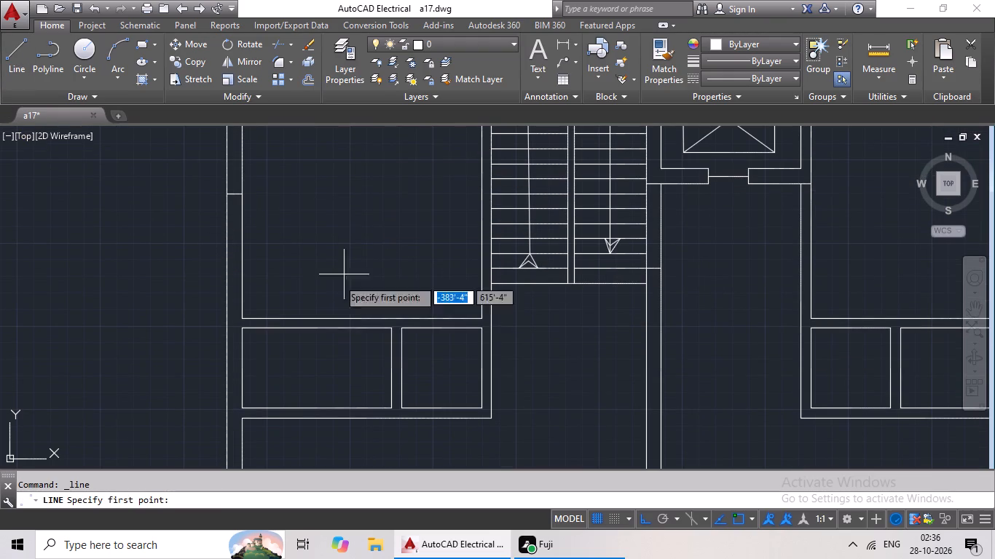
click(245, 367)
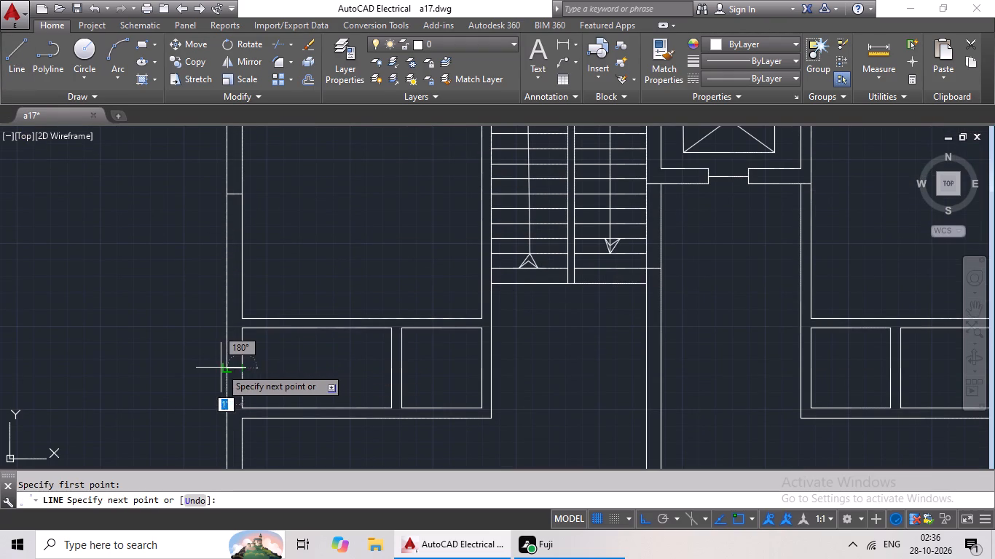
click(224, 366)
key(Escape)
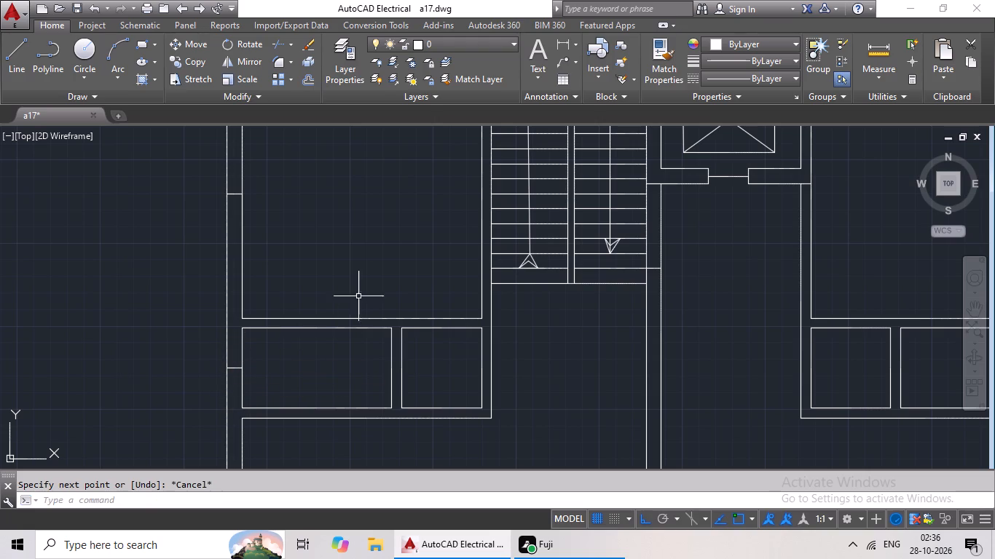
Extend the divider and horizontal wall lines of the two small left rooms across each other at both ends of the divider.
scroll(417, 263, down, 1)
middle_drag(493, 298, 455, 305)
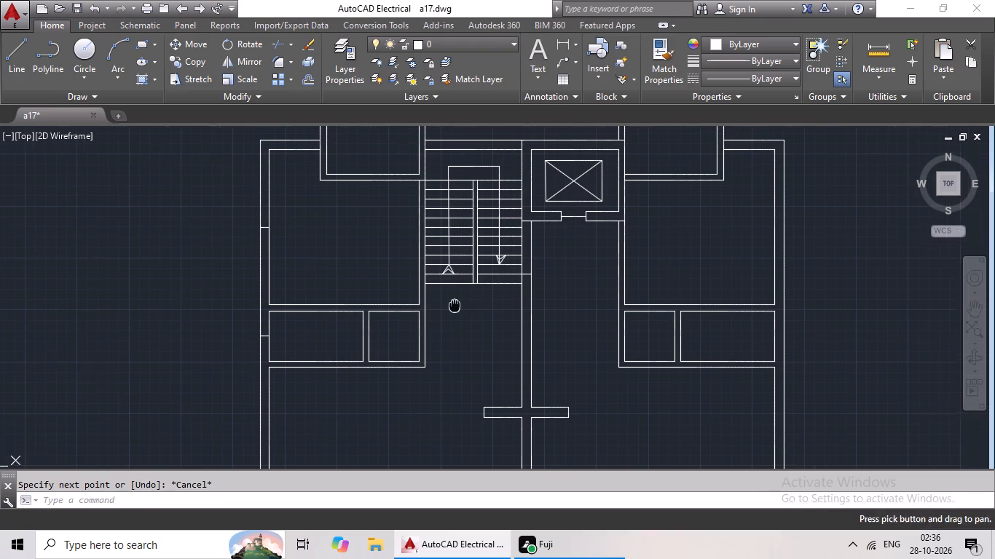
scroll(474, 315, up, 1)
key(Escape)
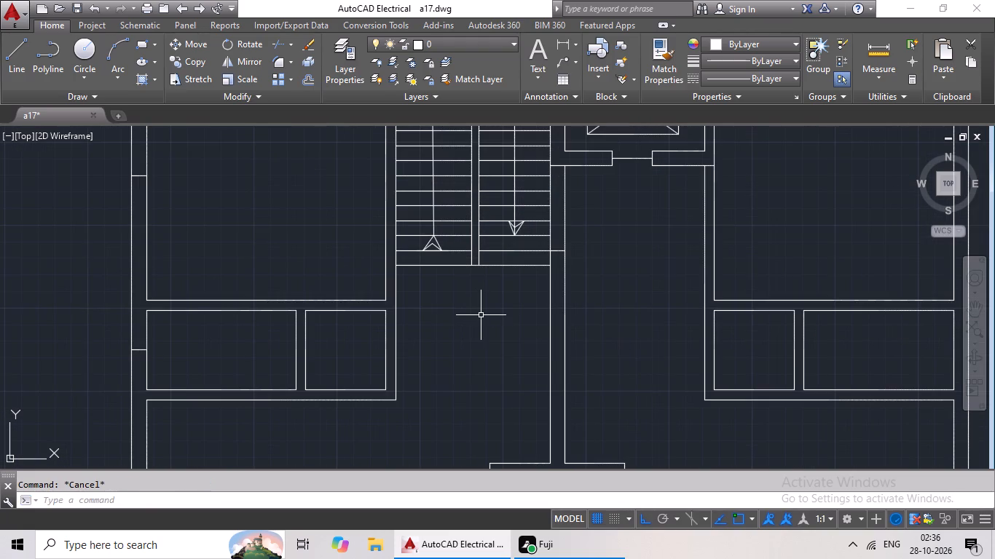
text(EX)
key(space)
key(space)
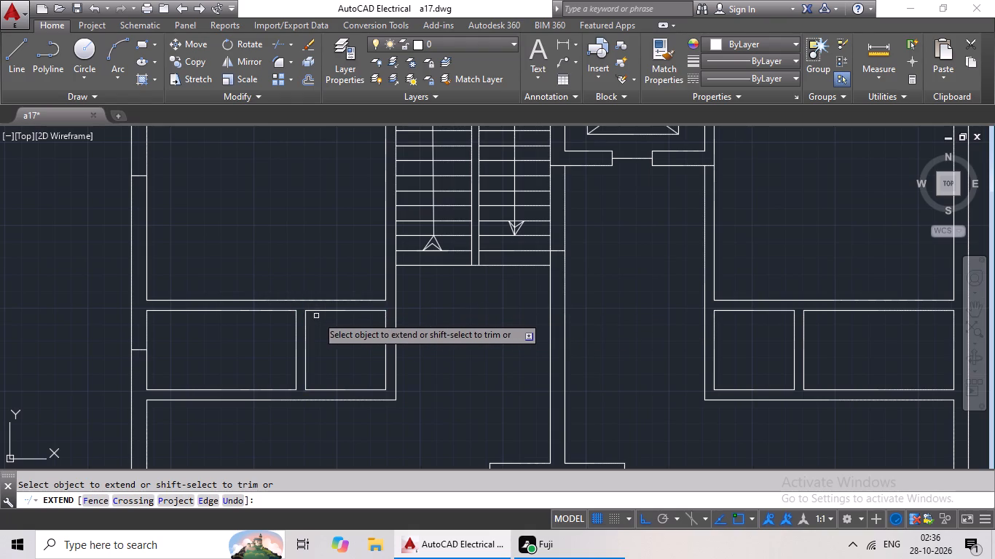
scroll(343, 321, down, 1)
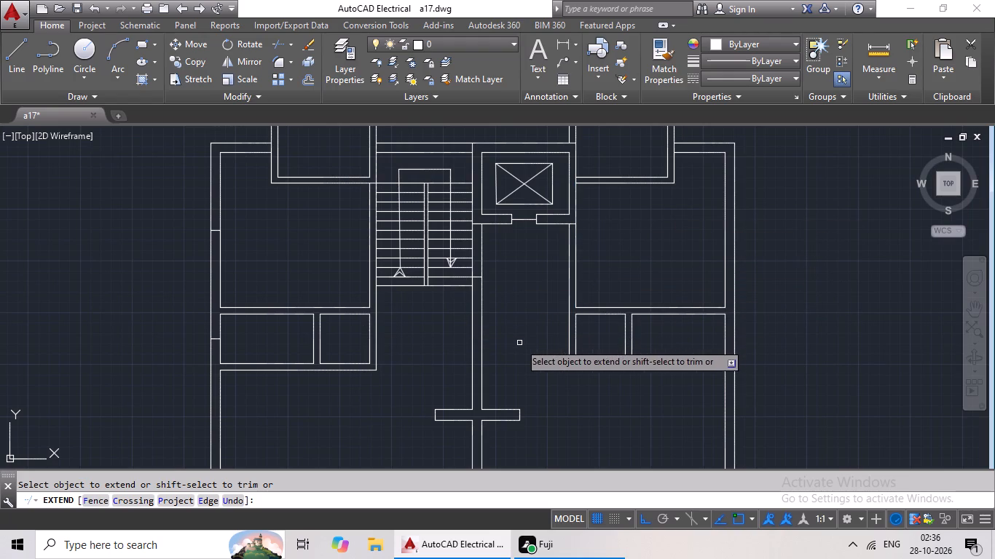
click(322, 320)
click(296, 316)
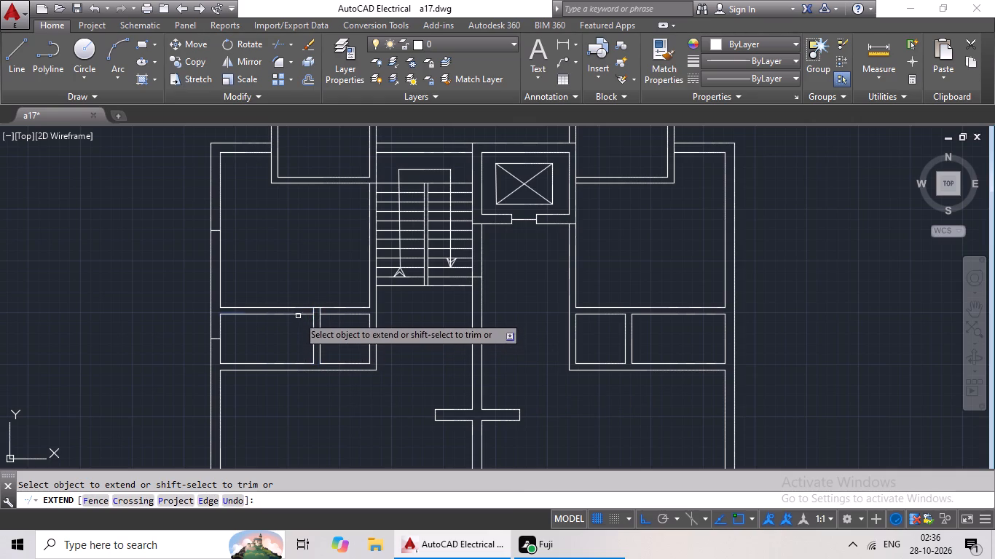
click(299, 315)
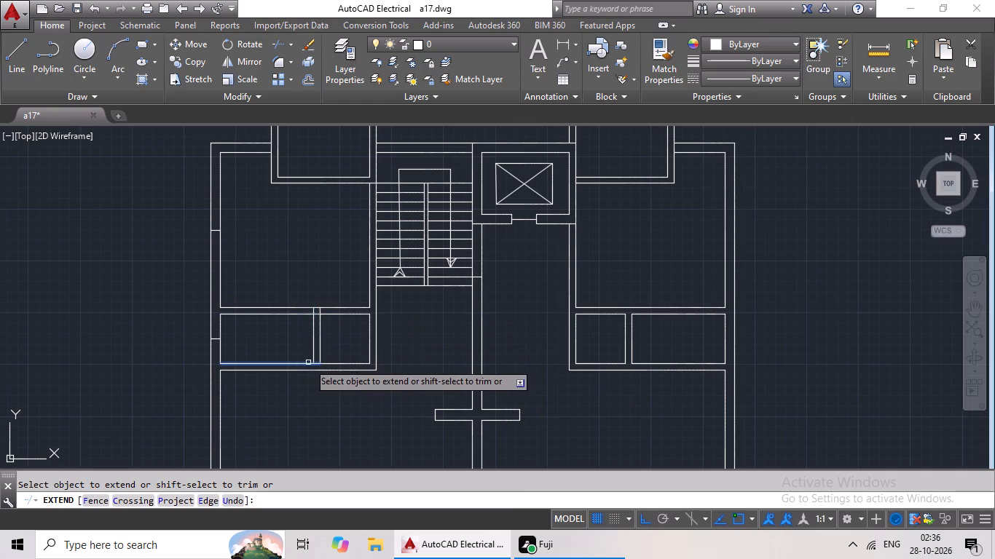
click(308, 362)
click(318, 353)
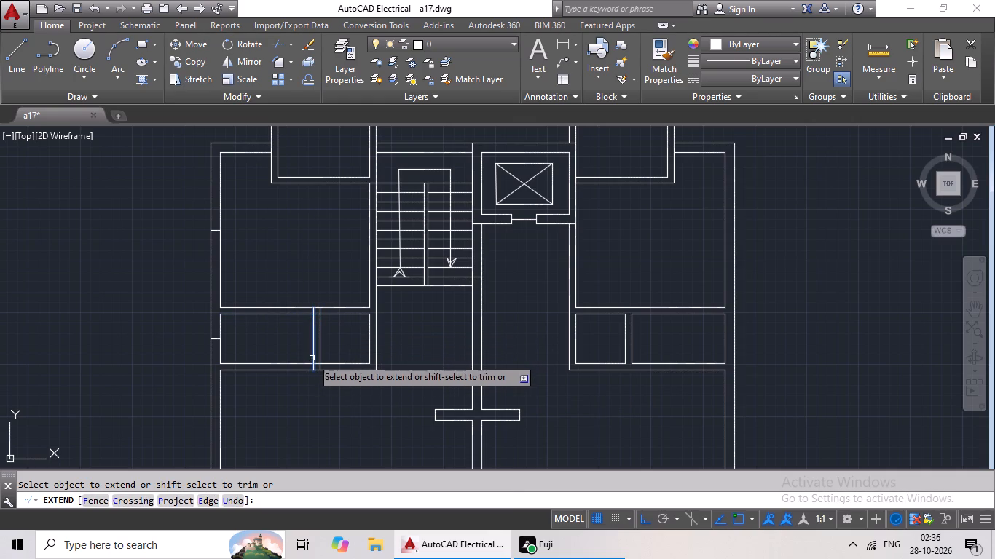
click(315, 358)
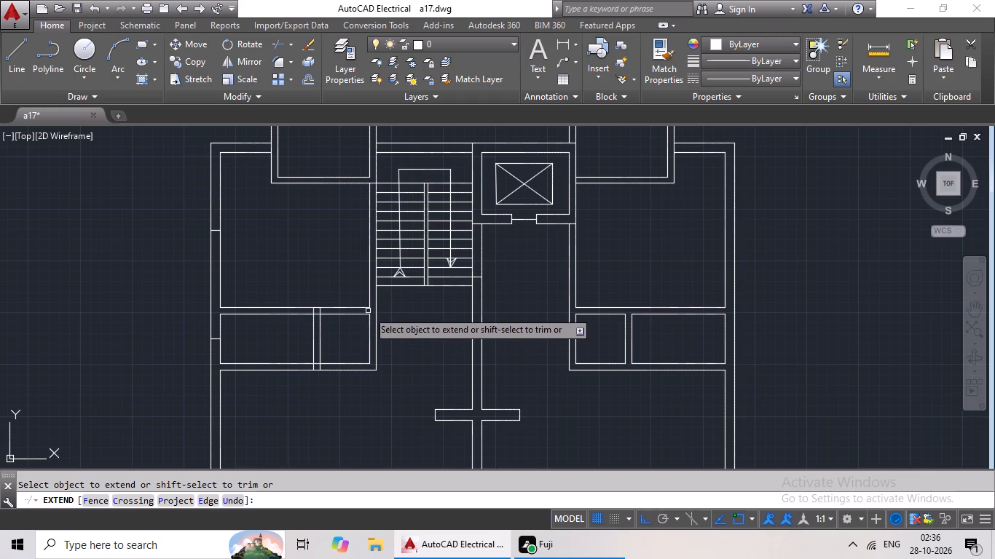
Extend the small left rooms' horizontal lines to the stair-side wall and their end vertical lines across the partition walls.
click(368, 311)
drag(367, 296, 367, 315)
click(368, 325)
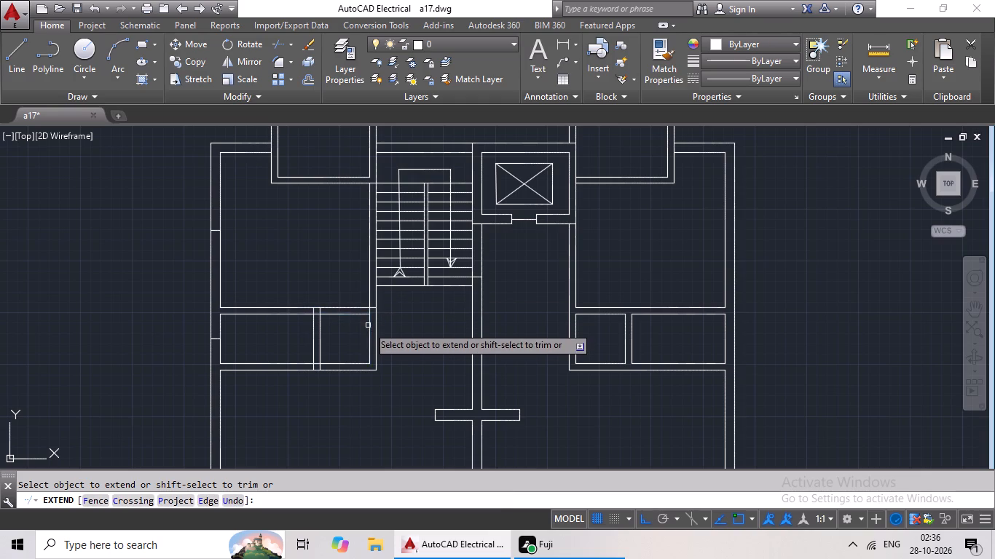
click(363, 316)
click(371, 350)
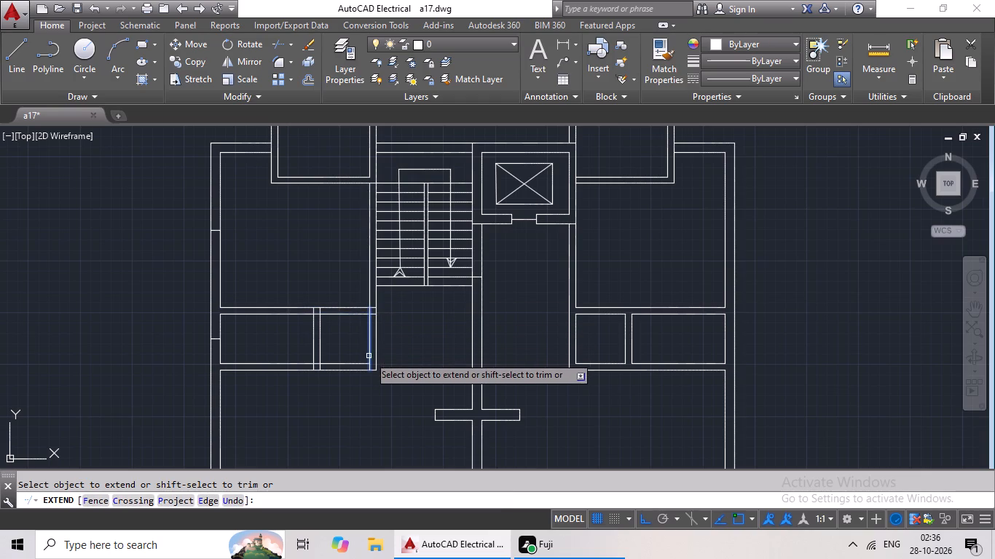
click(358, 364)
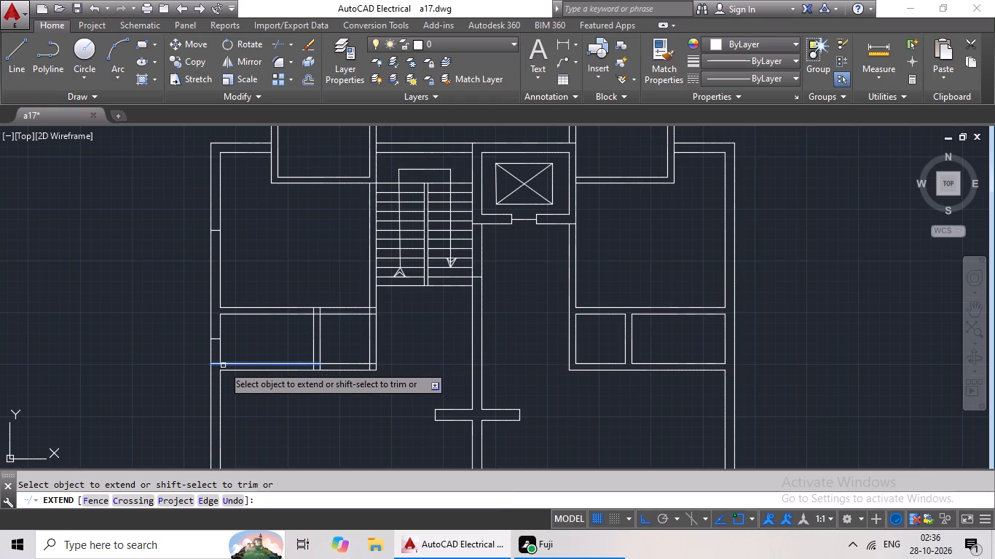
click(218, 357)
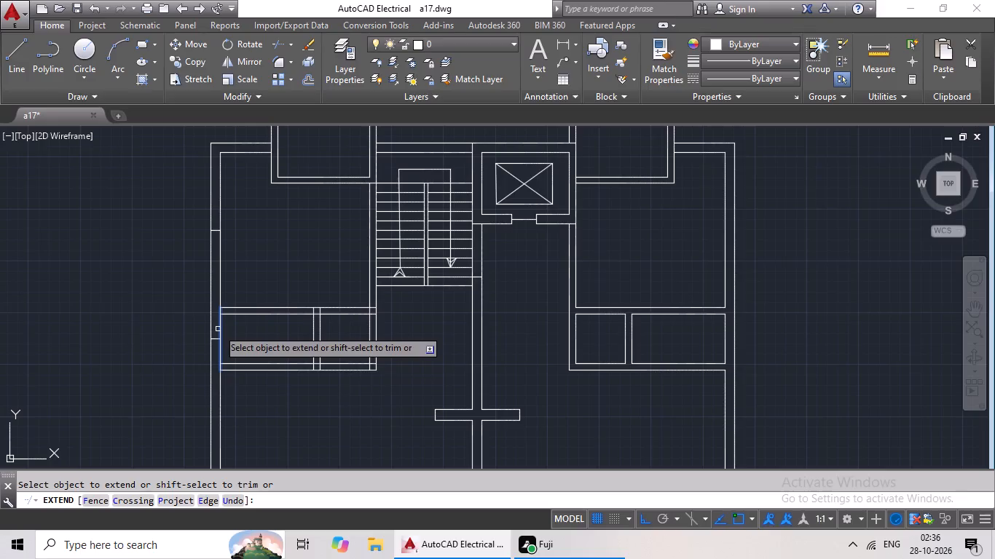
click(218, 329)
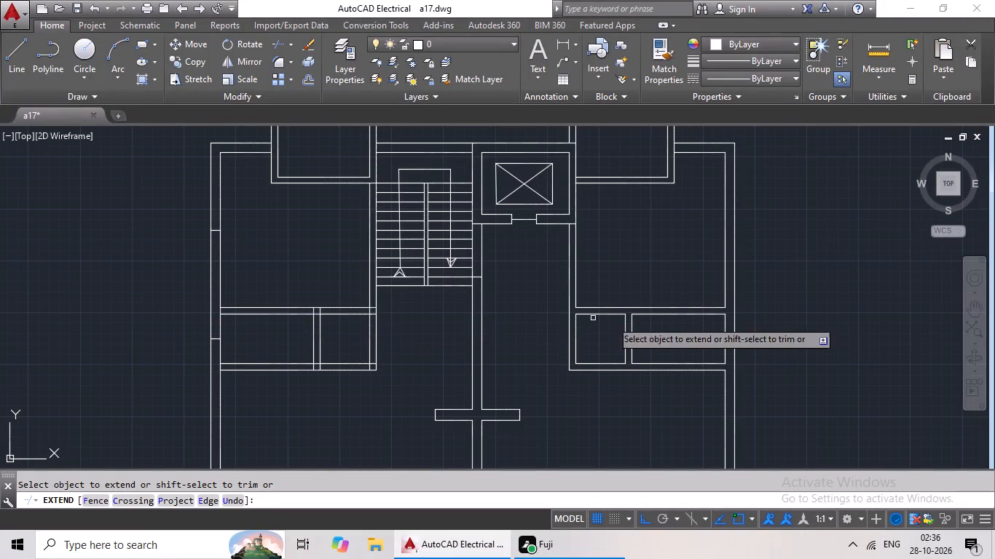
Extend the small right rooms' divider lines, upper horizontal line and corridor-side vertical line across the wall junctions along their top wall.
scroll(624, 322, up, 2)
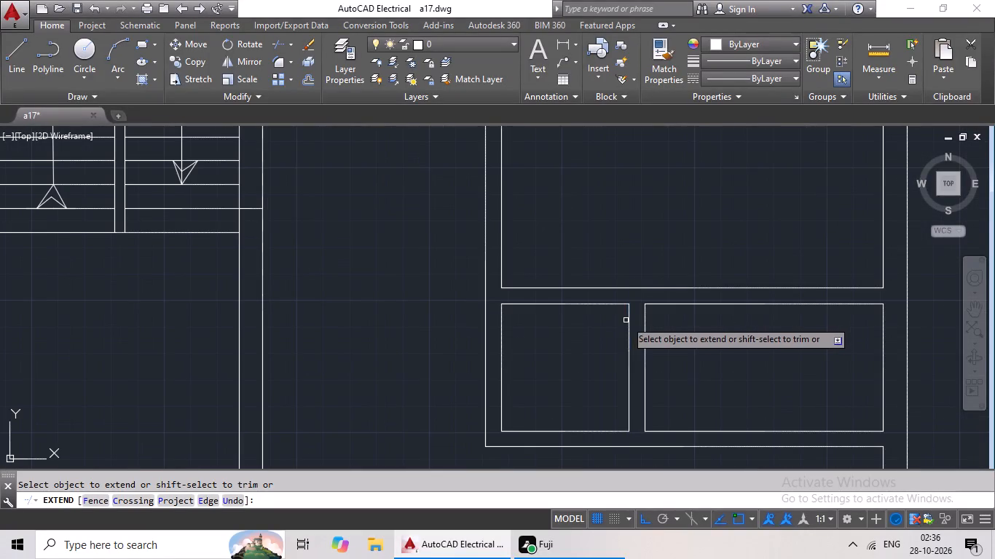
click(627, 317)
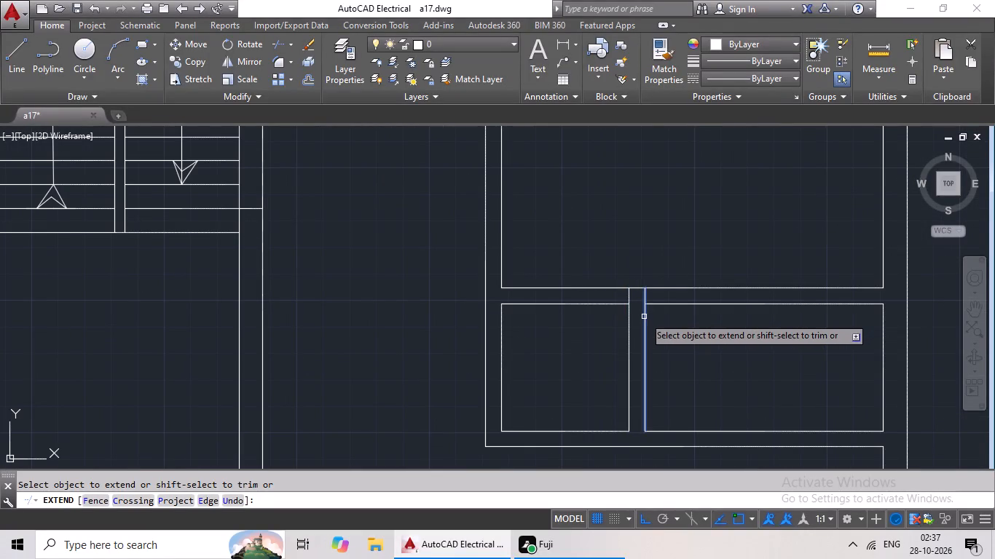
click(644, 317)
click(619, 304)
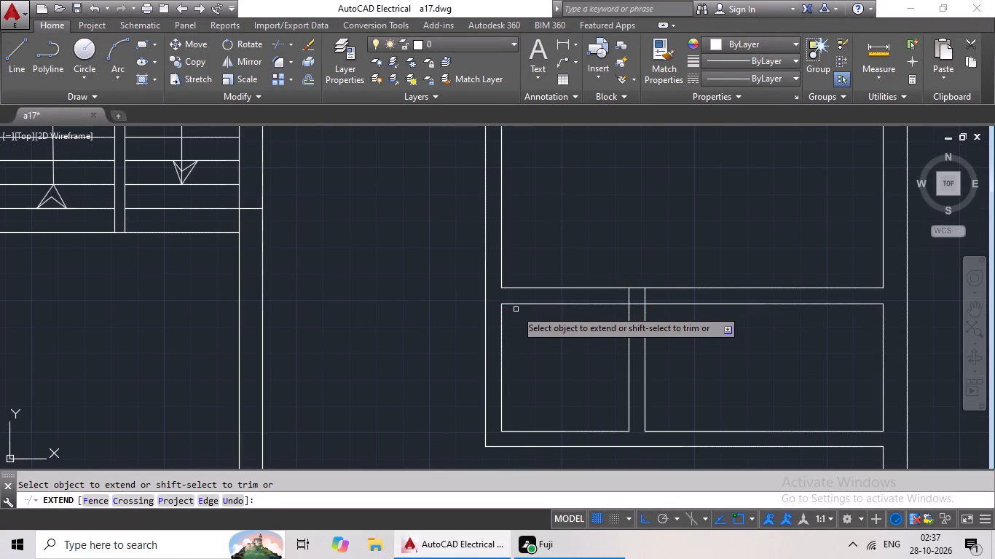
click(500, 304)
scroll(539, 321, down, 3)
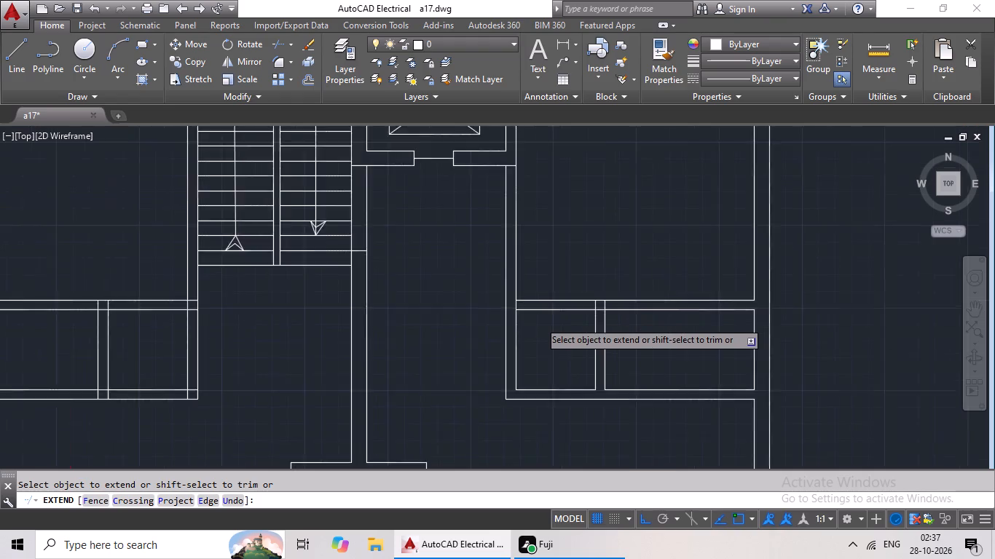
Extend the small right rooms' horizontal lines to the corridor-side wall's outer line and its inner vertical line across the bottom wall.
scroll(528, 317, up, 2)
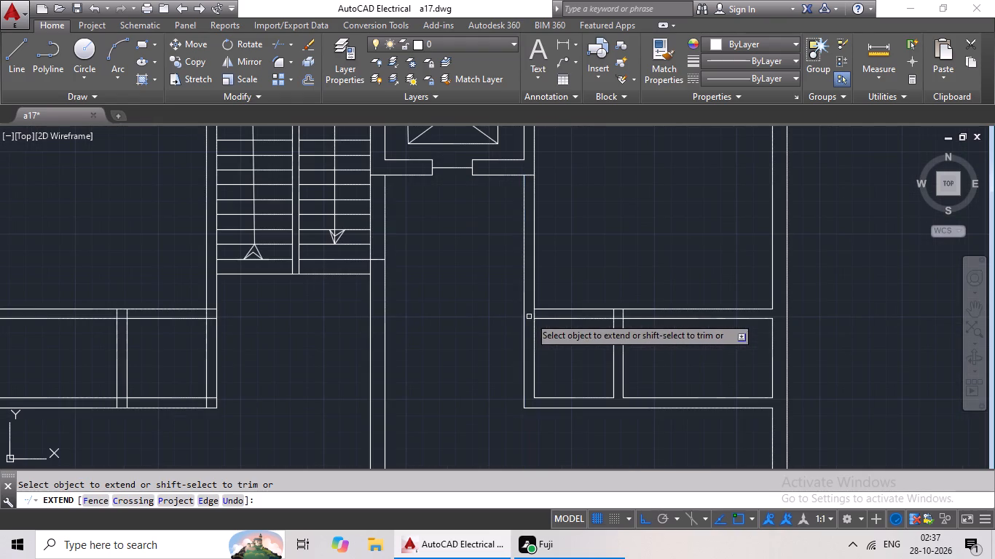
click(610, 397)
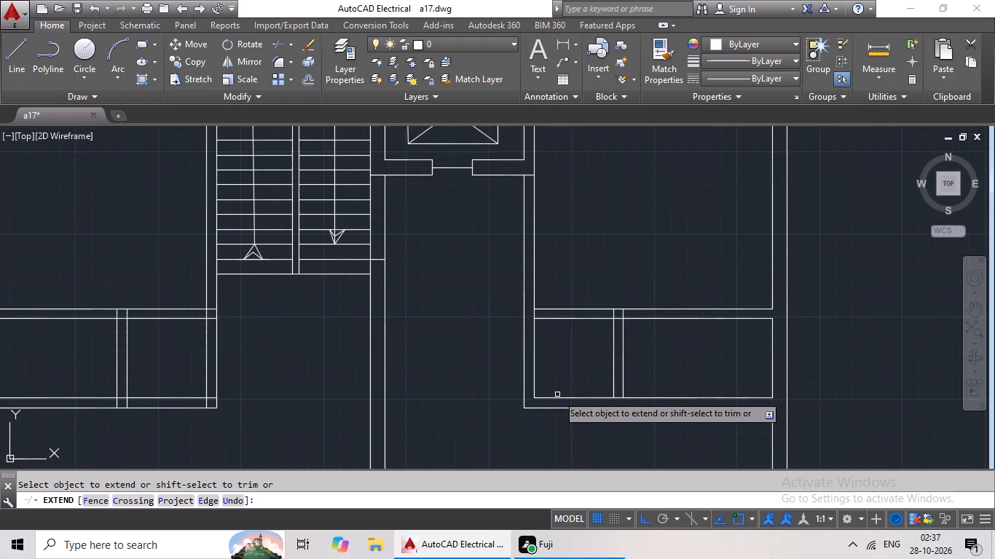
click(533, 397)
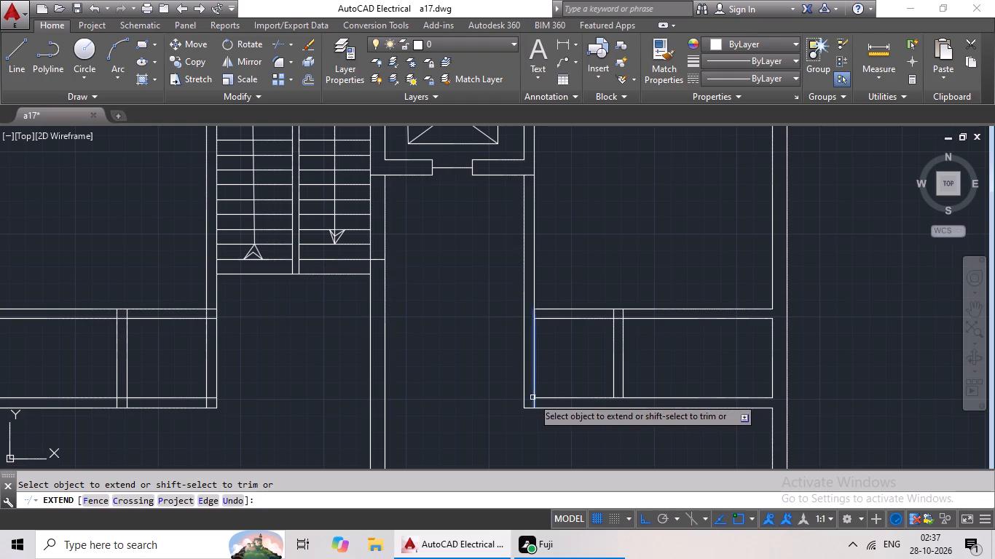
click(559, 400)
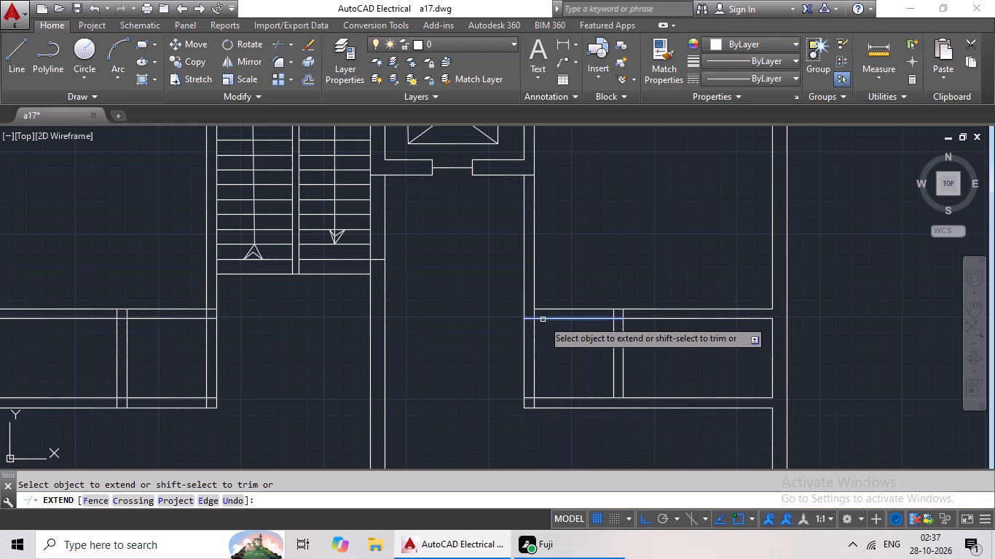
click(542, 319)
click(540, 309)
scroll(473, 343, down, 1)
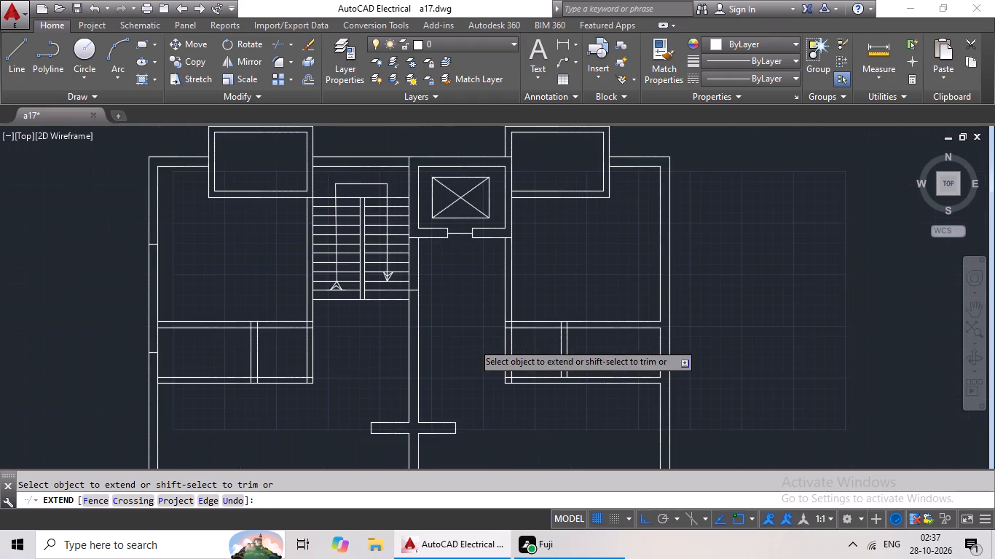
middle_drag(473, 343, 556, 291)
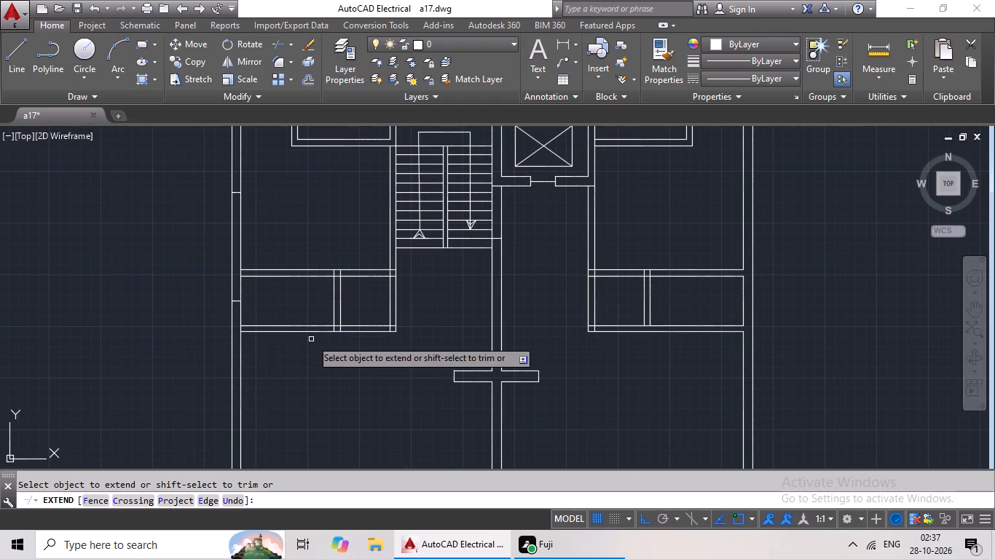
scroll(371, 315, up, 2)
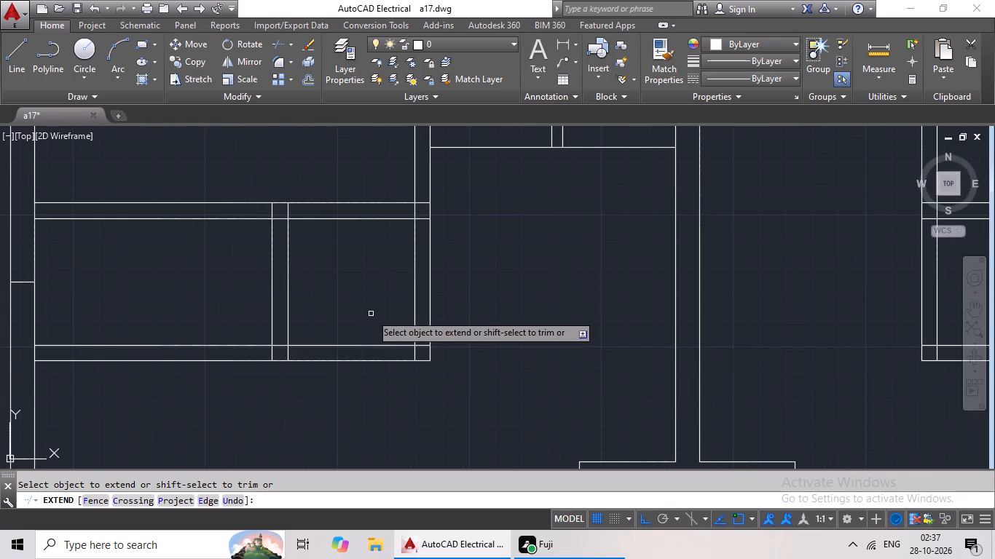
key(Escape)
key(Escape)
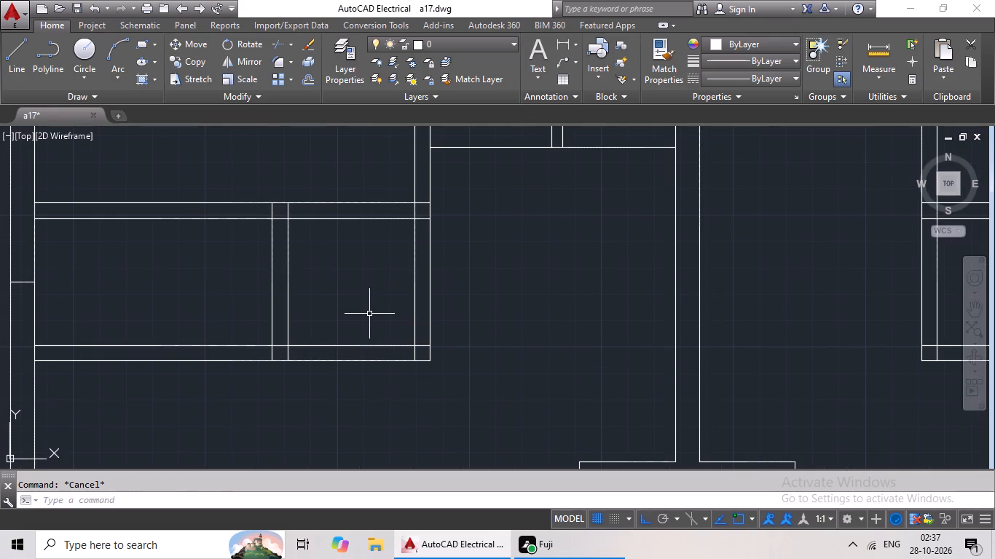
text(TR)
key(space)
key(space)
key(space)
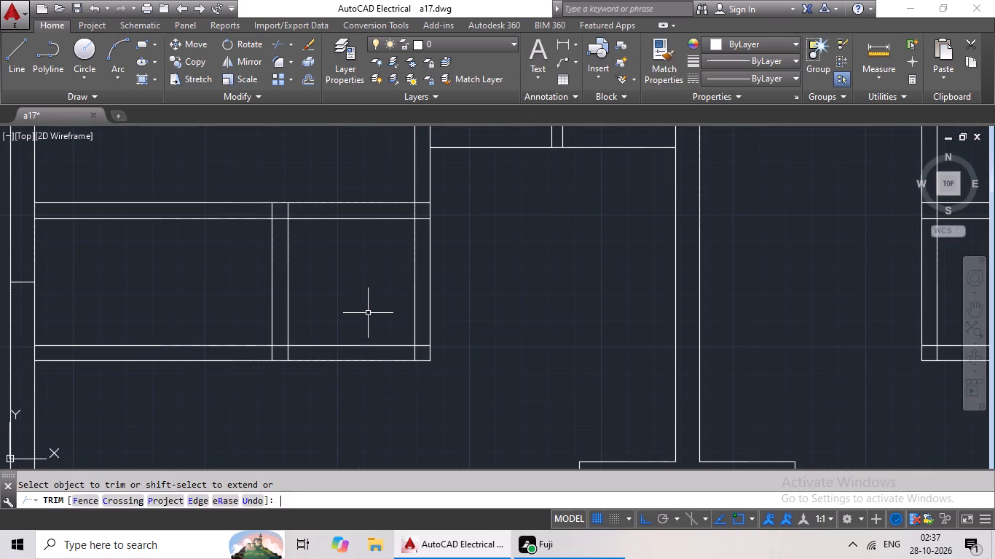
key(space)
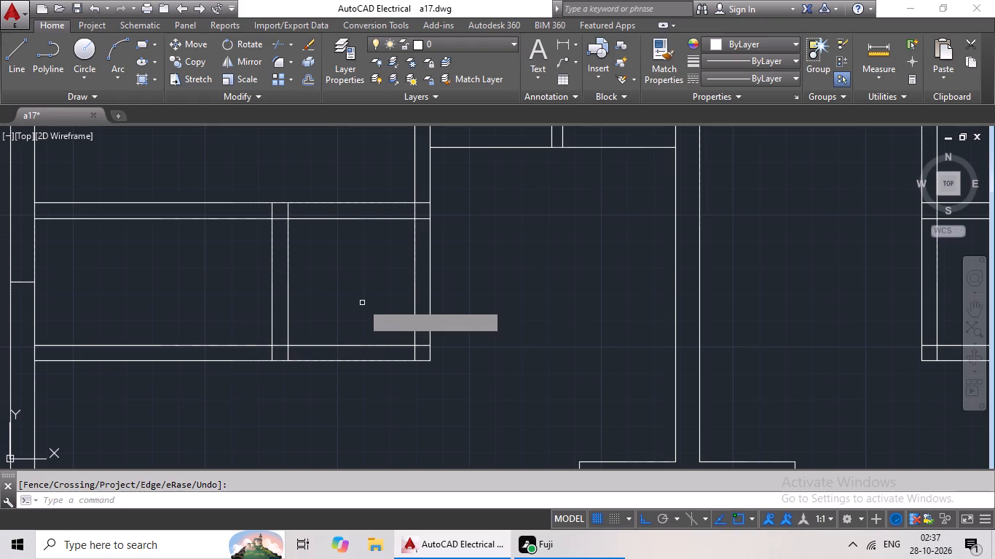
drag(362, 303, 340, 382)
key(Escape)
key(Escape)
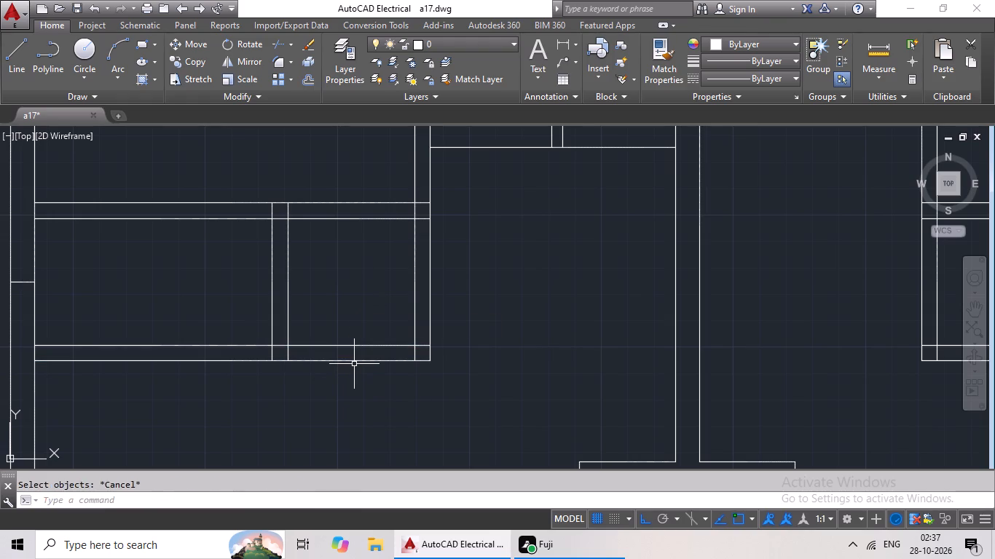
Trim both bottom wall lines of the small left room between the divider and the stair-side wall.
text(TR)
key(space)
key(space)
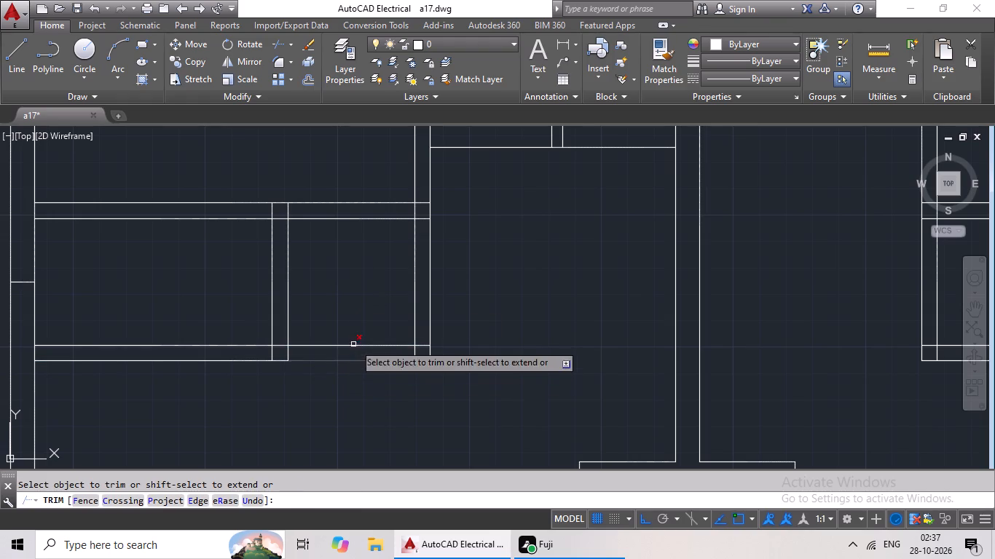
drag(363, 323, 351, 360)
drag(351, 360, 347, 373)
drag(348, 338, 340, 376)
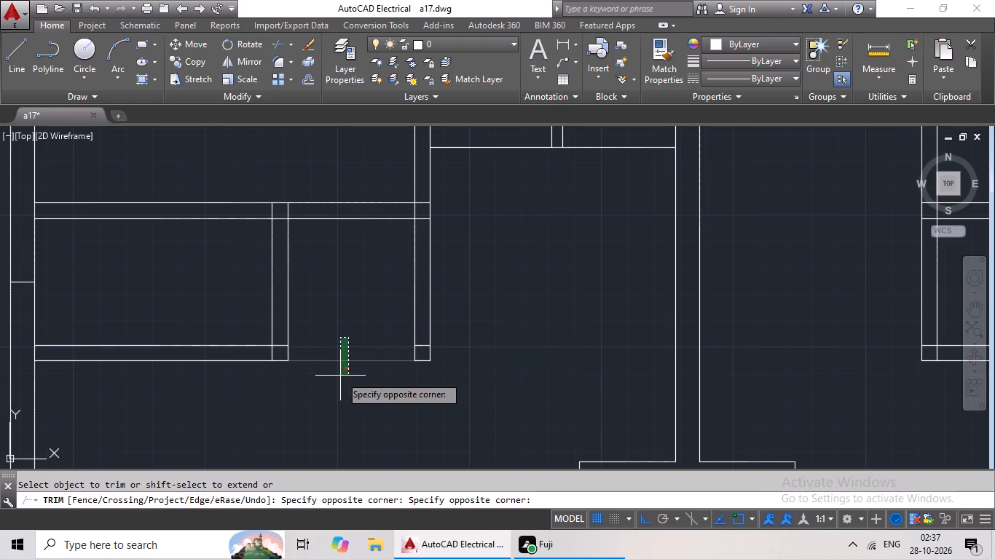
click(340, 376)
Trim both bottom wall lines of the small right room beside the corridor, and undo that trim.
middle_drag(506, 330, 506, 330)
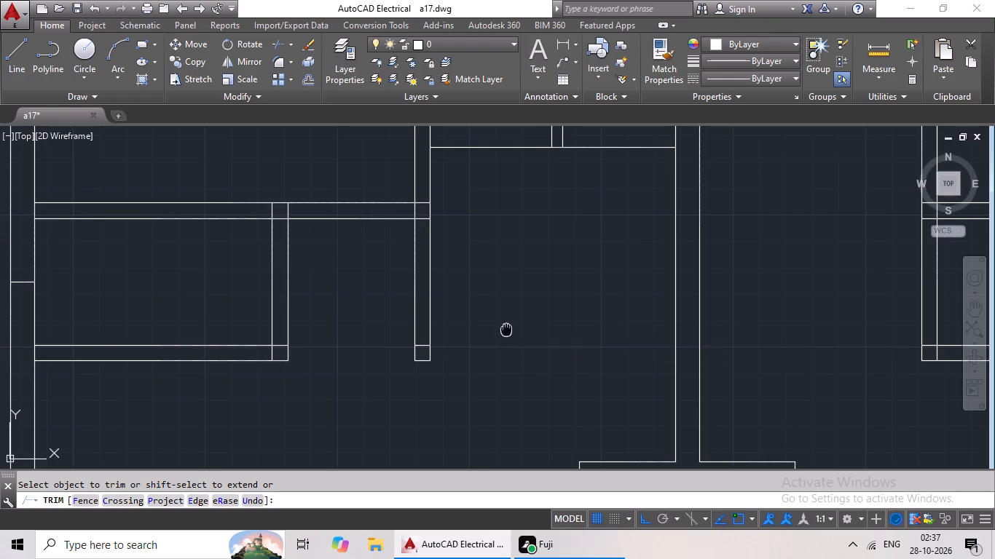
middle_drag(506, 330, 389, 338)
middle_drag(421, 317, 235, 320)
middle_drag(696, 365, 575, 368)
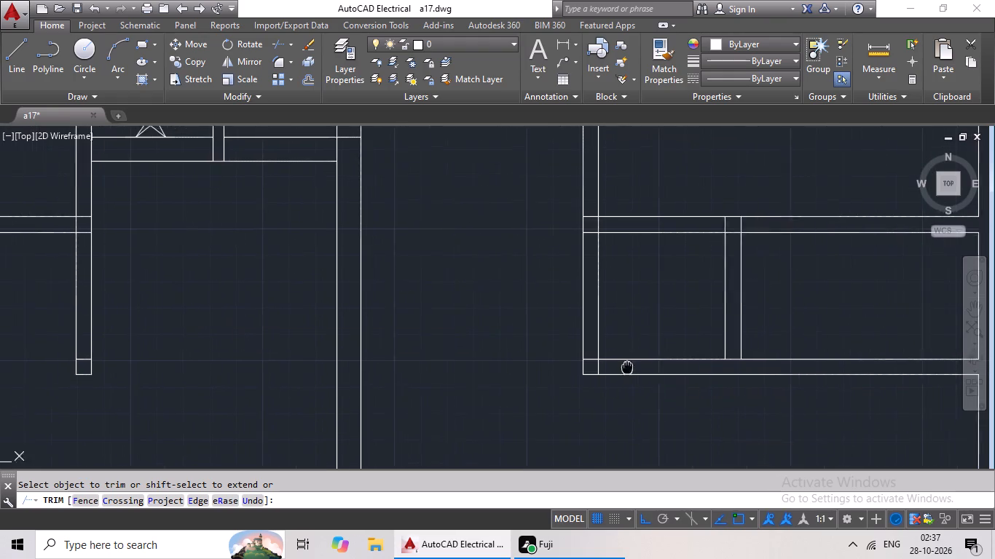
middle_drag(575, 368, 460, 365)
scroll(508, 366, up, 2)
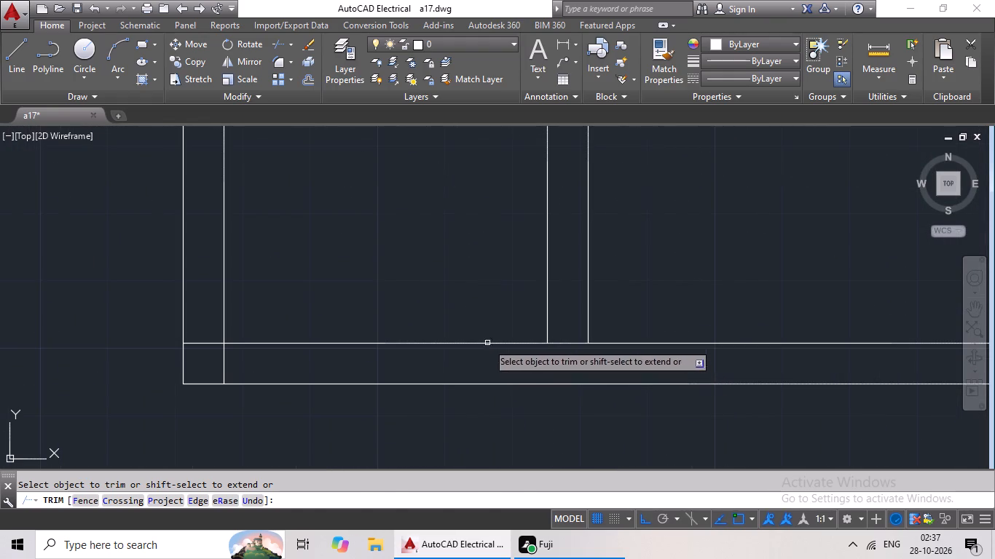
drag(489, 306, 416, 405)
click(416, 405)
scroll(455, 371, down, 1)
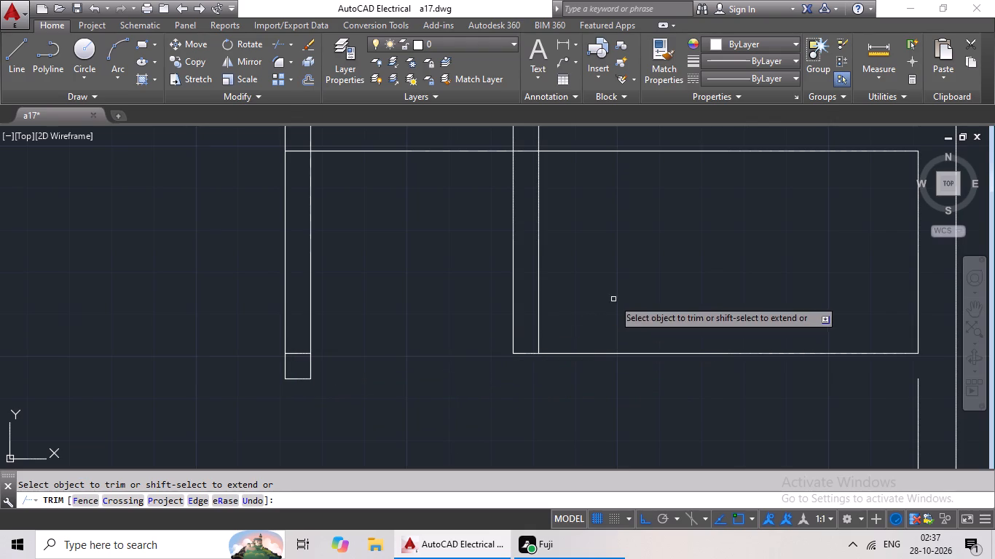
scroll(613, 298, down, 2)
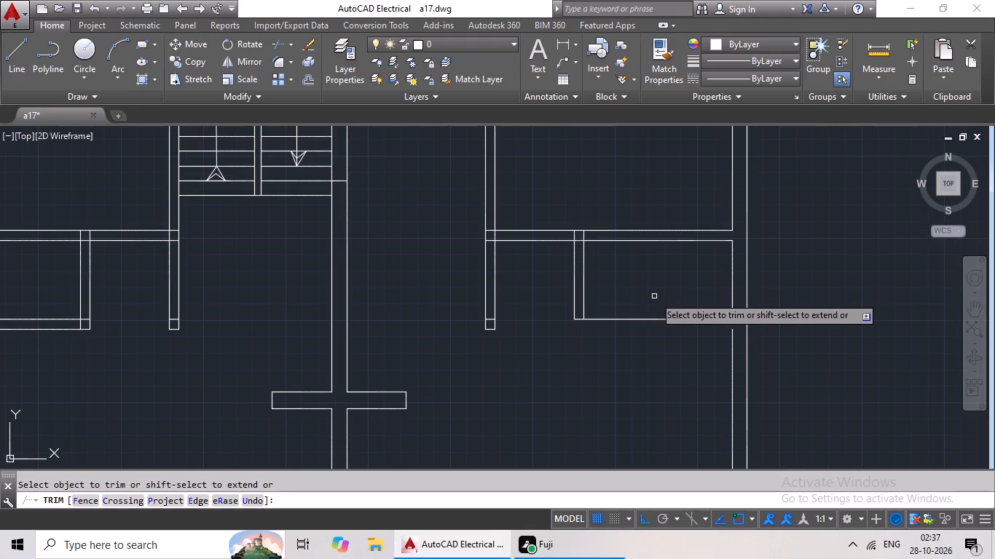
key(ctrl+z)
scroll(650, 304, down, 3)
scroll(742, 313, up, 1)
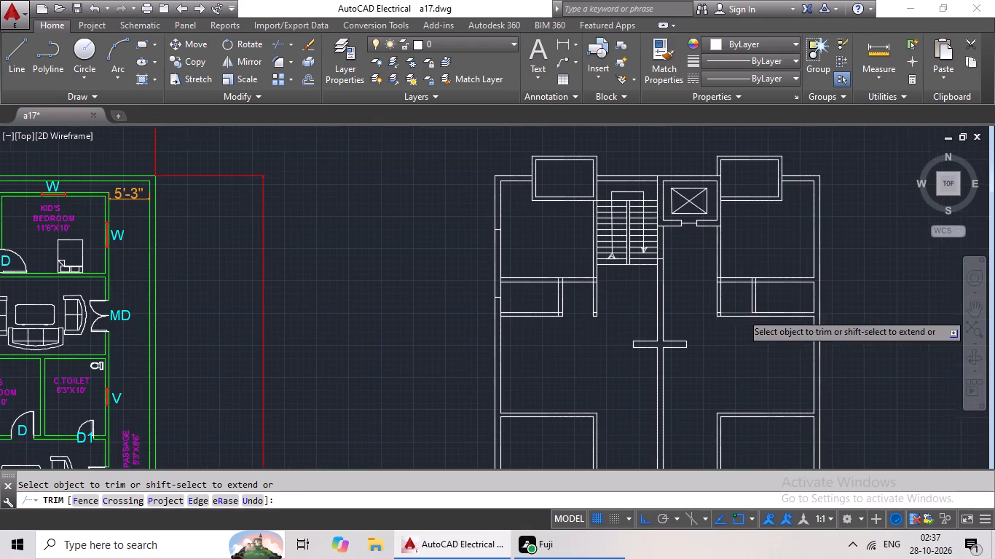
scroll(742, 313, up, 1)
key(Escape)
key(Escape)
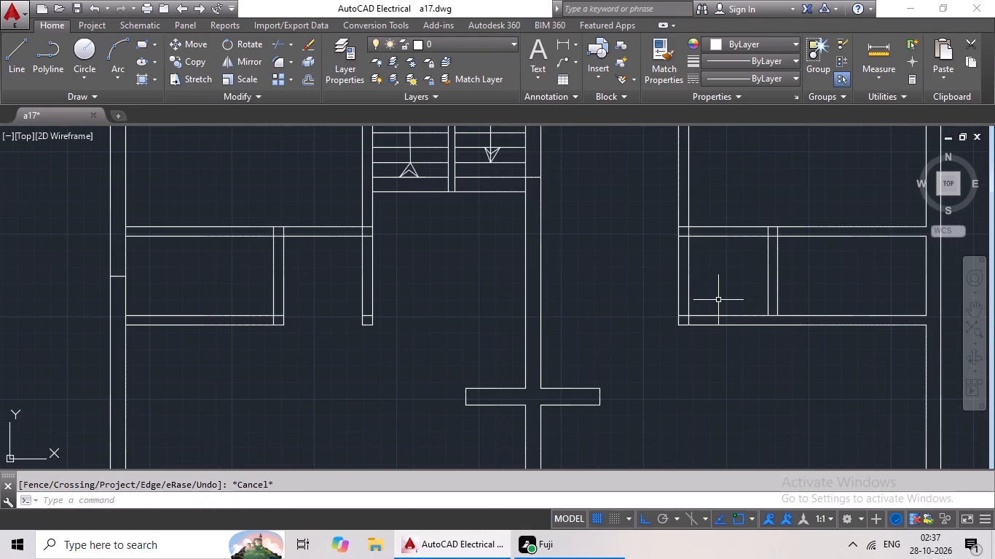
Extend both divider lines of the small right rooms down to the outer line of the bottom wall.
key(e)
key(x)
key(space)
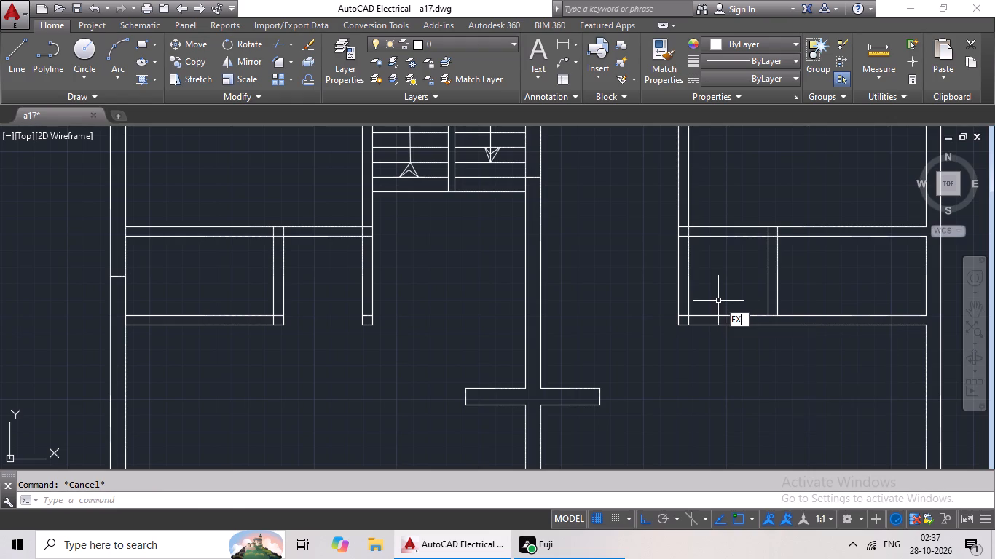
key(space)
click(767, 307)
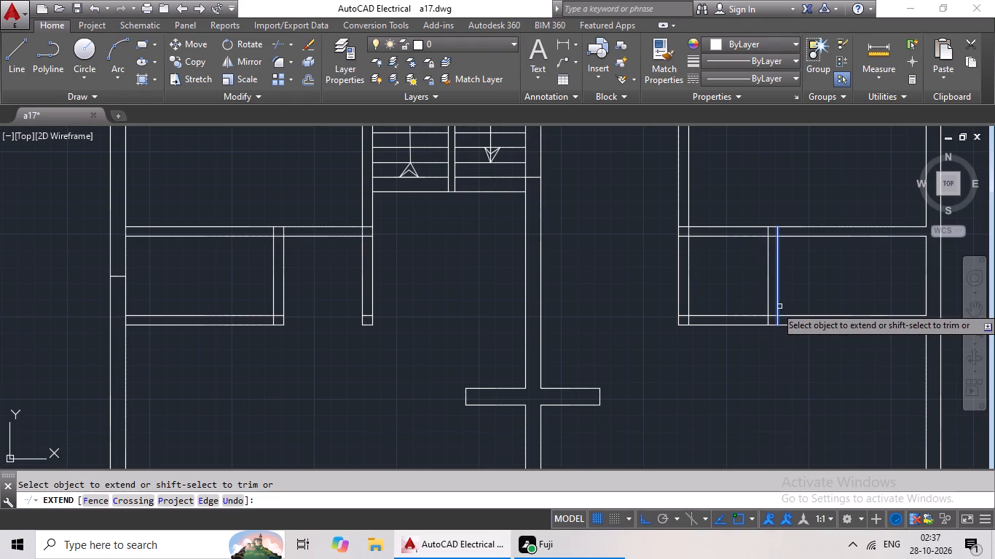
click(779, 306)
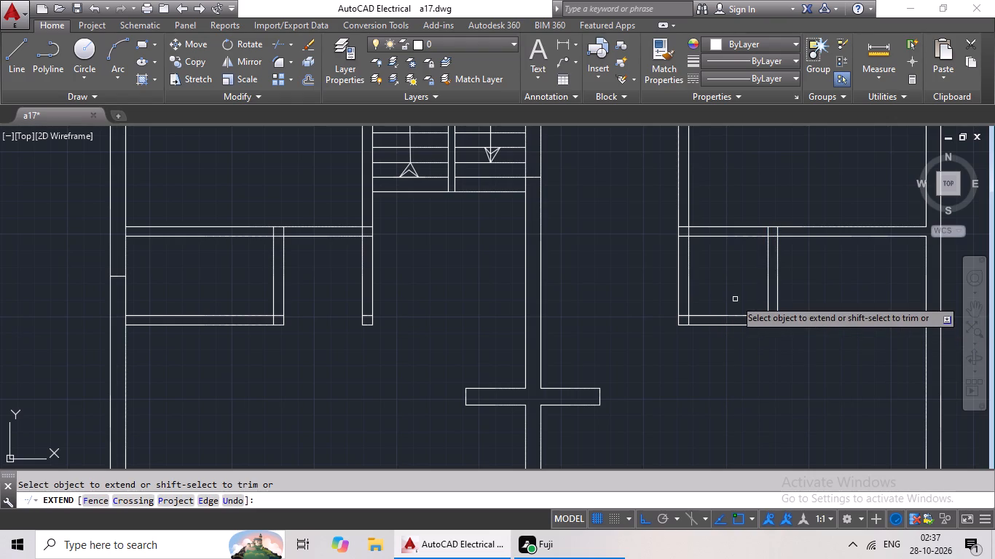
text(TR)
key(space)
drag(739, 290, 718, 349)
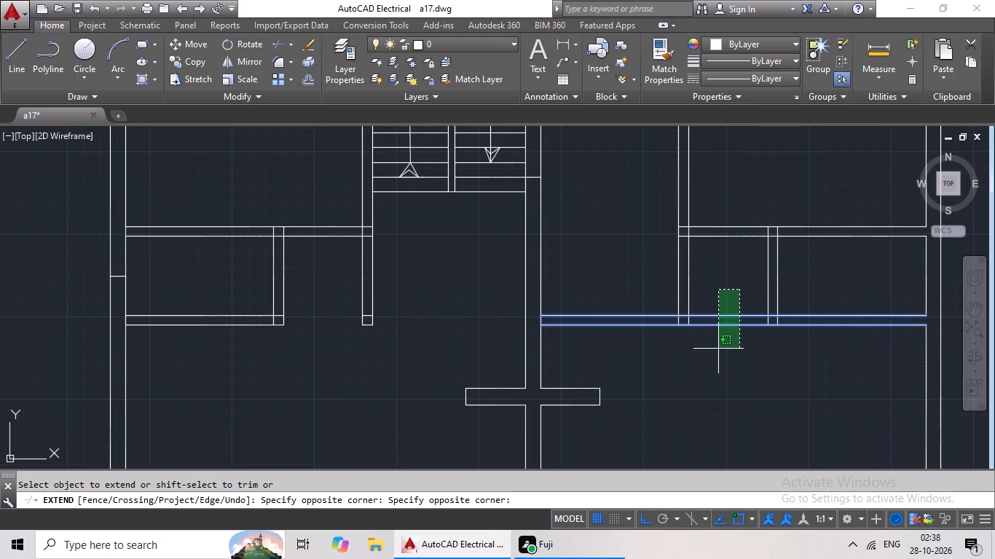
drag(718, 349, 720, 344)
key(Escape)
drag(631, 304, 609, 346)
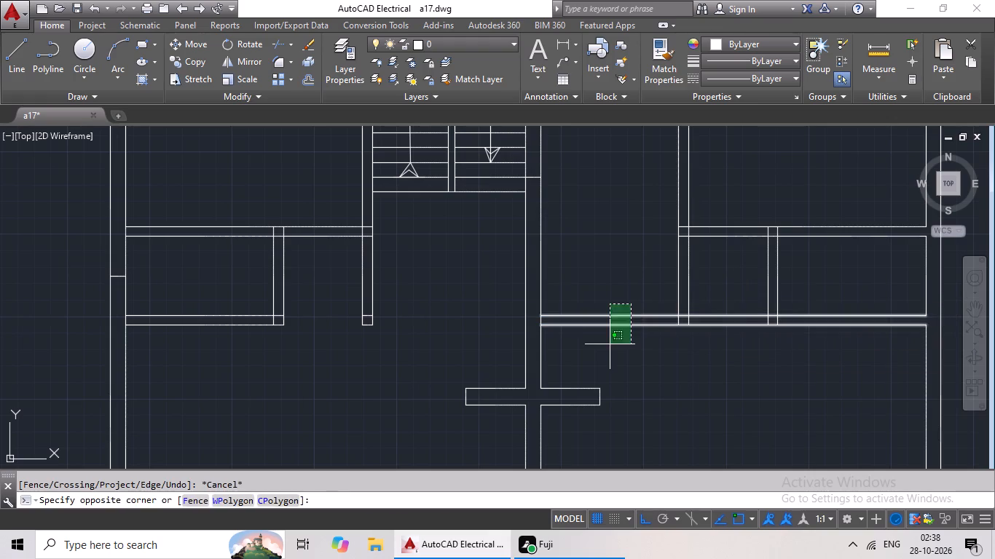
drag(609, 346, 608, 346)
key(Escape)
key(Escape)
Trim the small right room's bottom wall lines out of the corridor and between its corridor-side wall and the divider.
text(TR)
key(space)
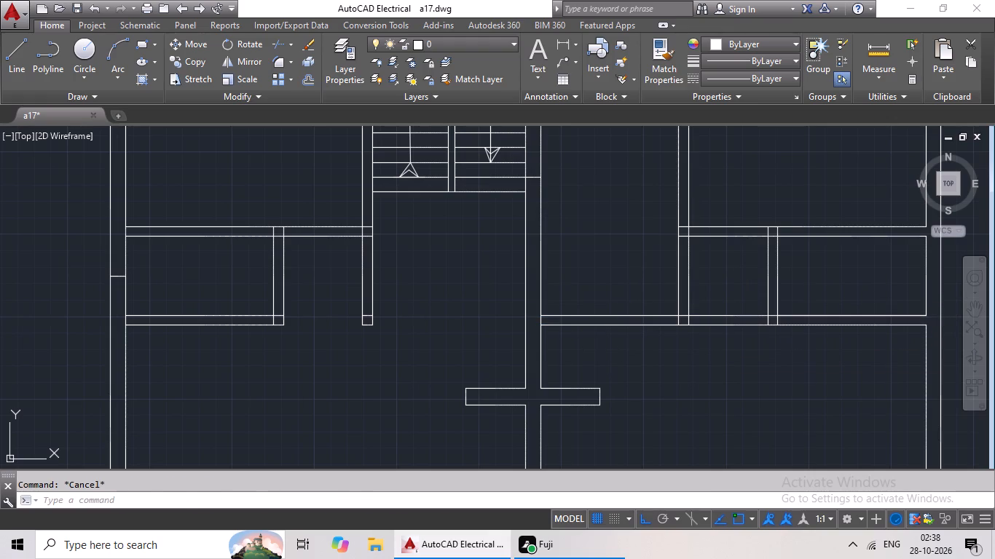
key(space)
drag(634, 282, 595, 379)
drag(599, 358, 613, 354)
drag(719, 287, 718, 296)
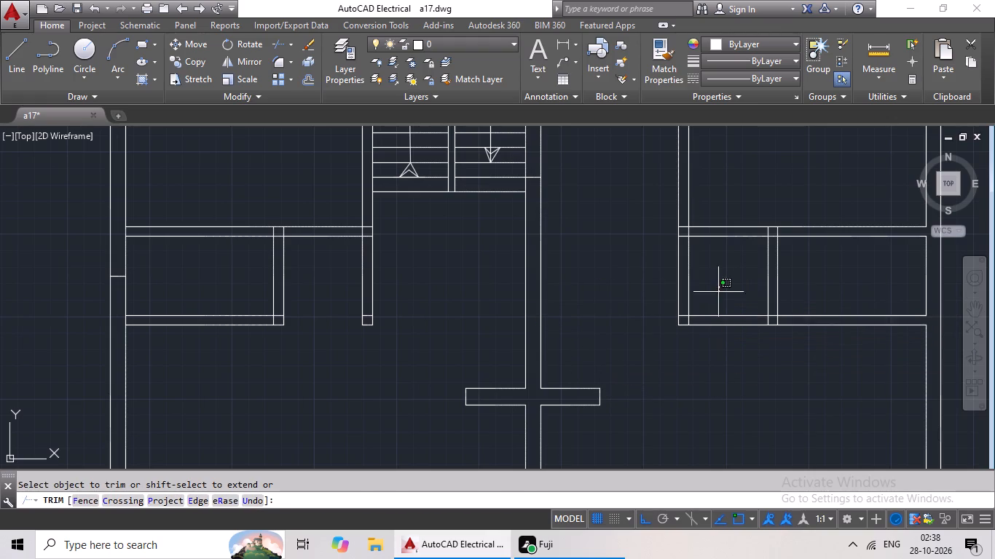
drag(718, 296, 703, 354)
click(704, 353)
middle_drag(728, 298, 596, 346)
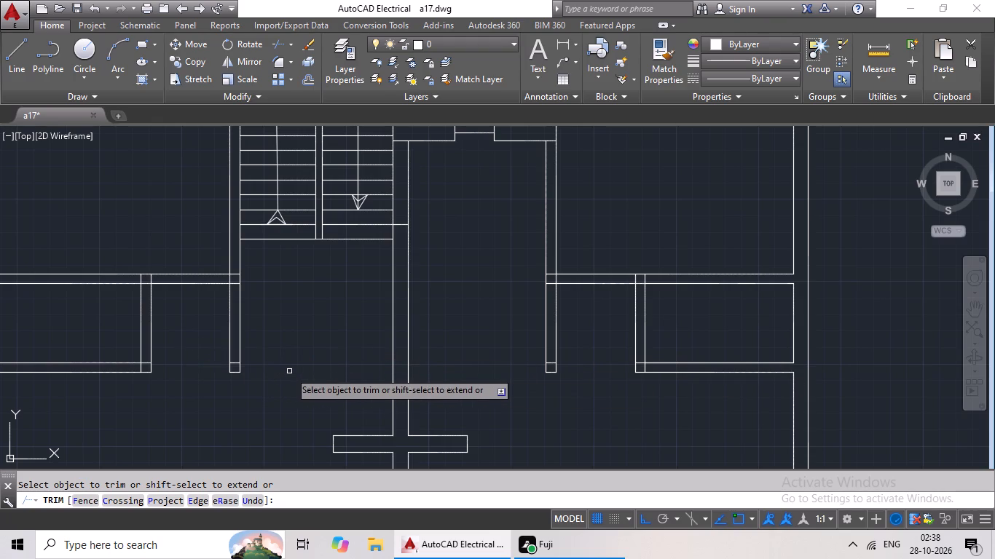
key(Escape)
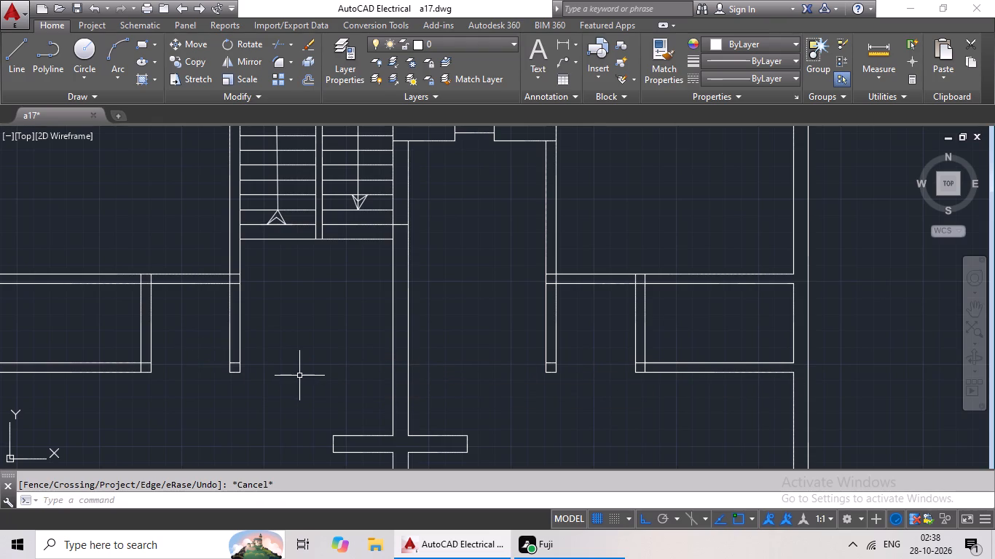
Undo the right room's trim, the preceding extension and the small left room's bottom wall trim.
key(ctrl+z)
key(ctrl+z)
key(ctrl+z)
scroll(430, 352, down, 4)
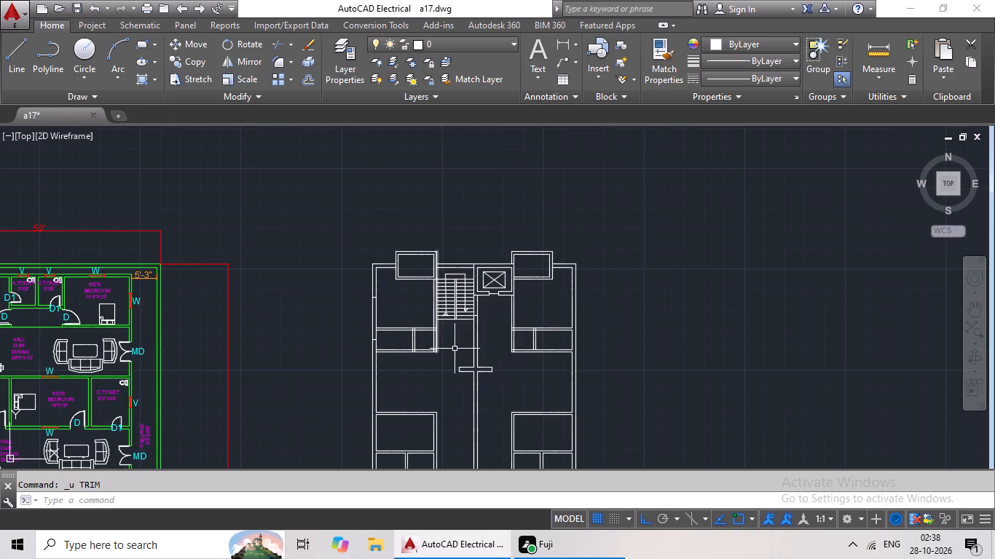
Extend both bottom wall lines of the small left room across the corridor to the small right room's corridor-side wall.
key(Escape)
key(Escape)
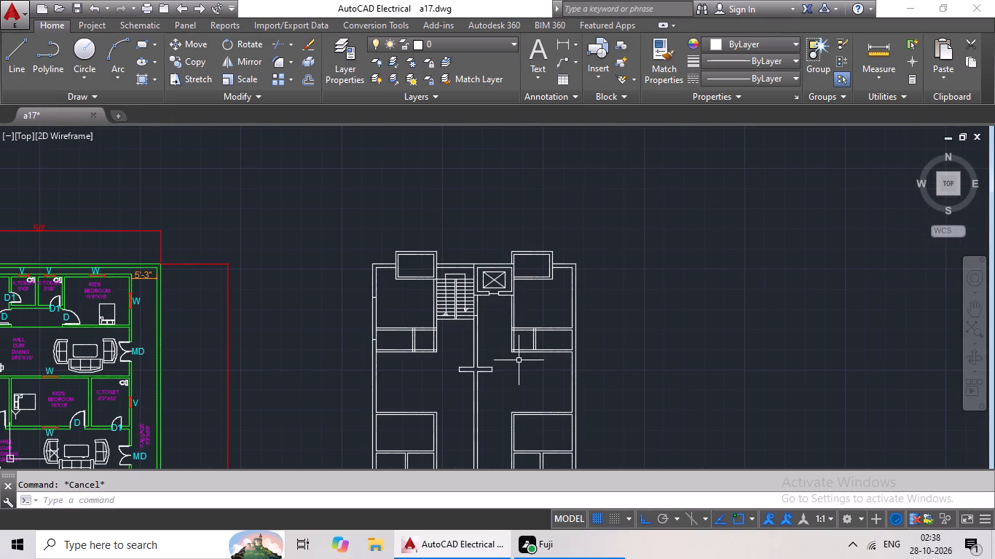
key(e)
key(x)
key(space)
key(space)
click(426, 350)
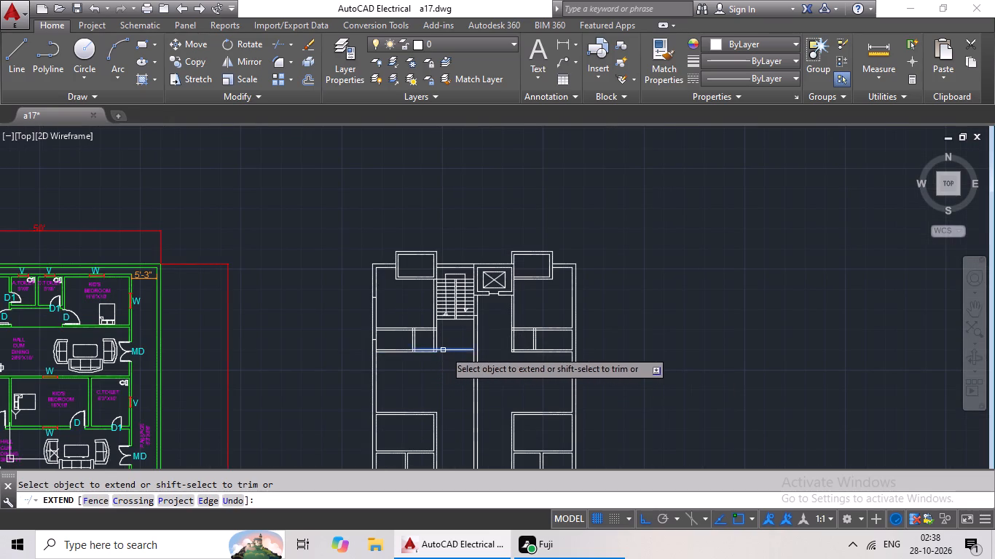
click(463, 351)
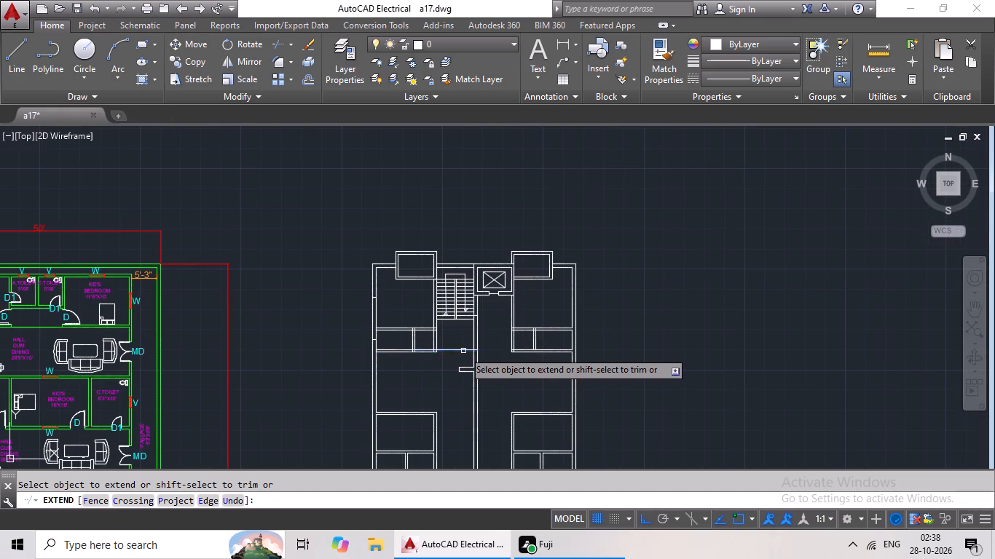
click(471, 349)
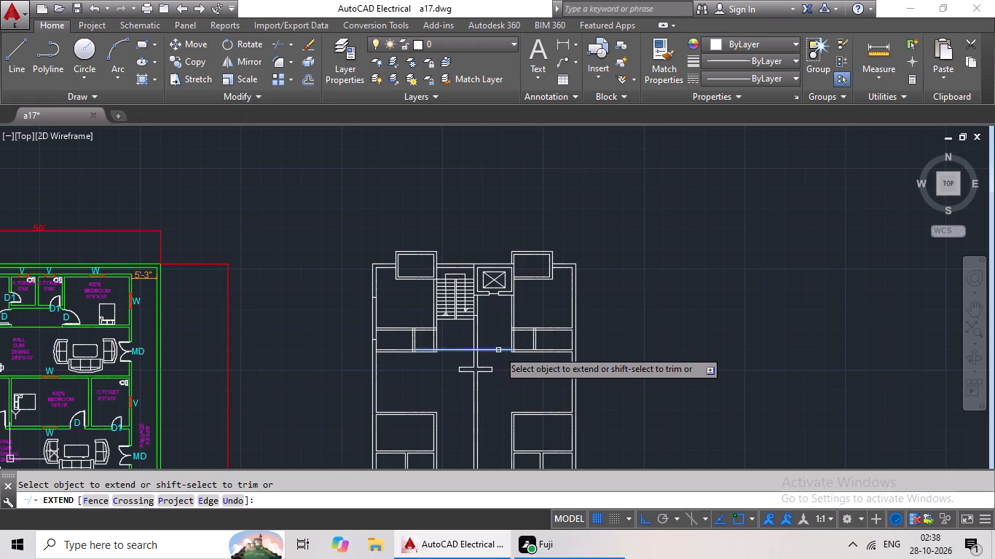
click(498, 350)
scroll(436, 355, up, 4)
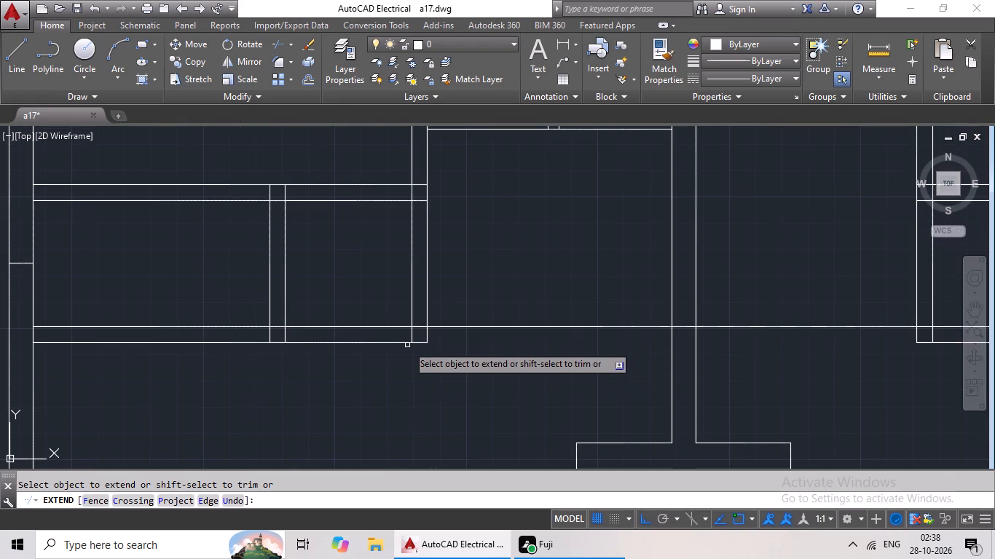
click(422, 343)
click(506, 341)
click(567, 344)
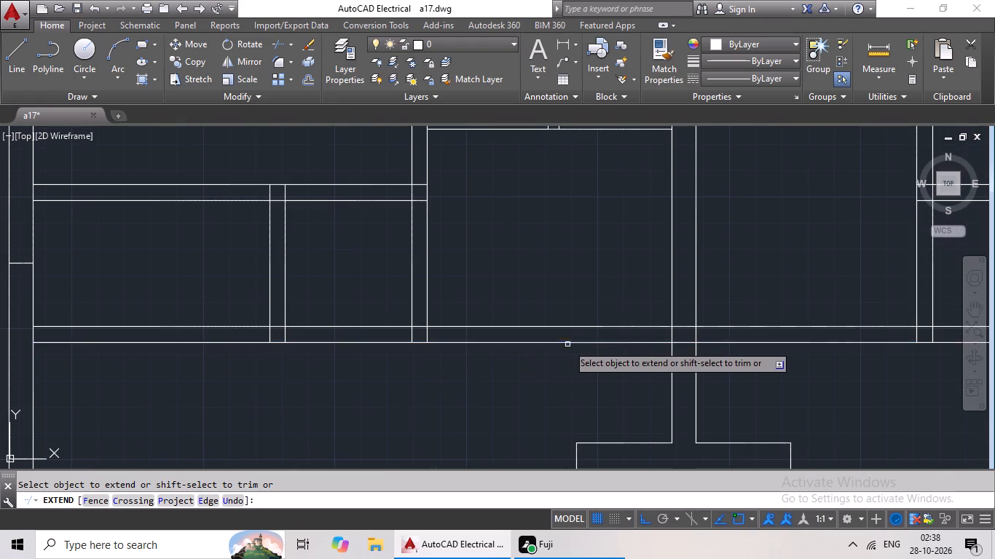
scroll(839, 347, down, 2)
middle_drag(854, 359, 704, 362)
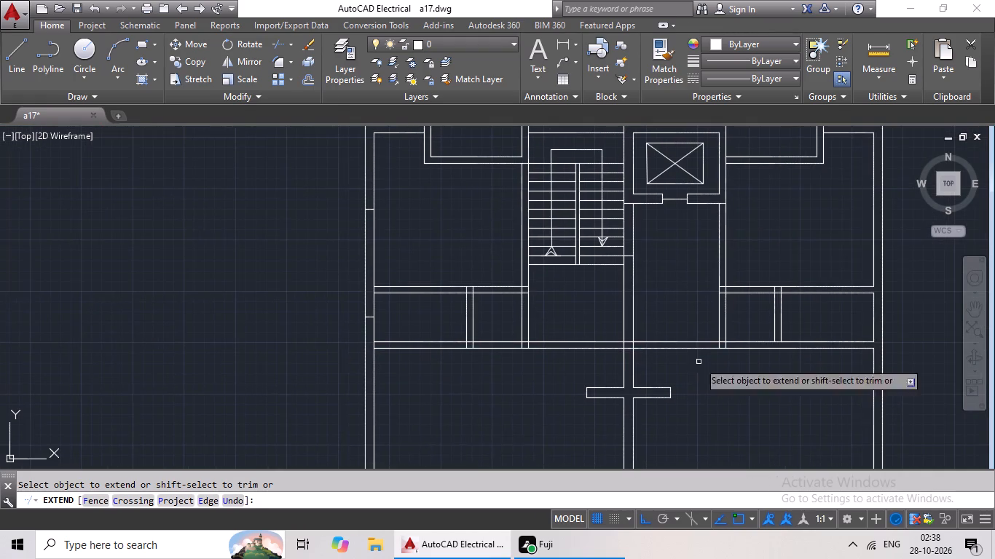
key(Escape)
key(Escape)
key(Escape)
key(Escape)
key(Escape)
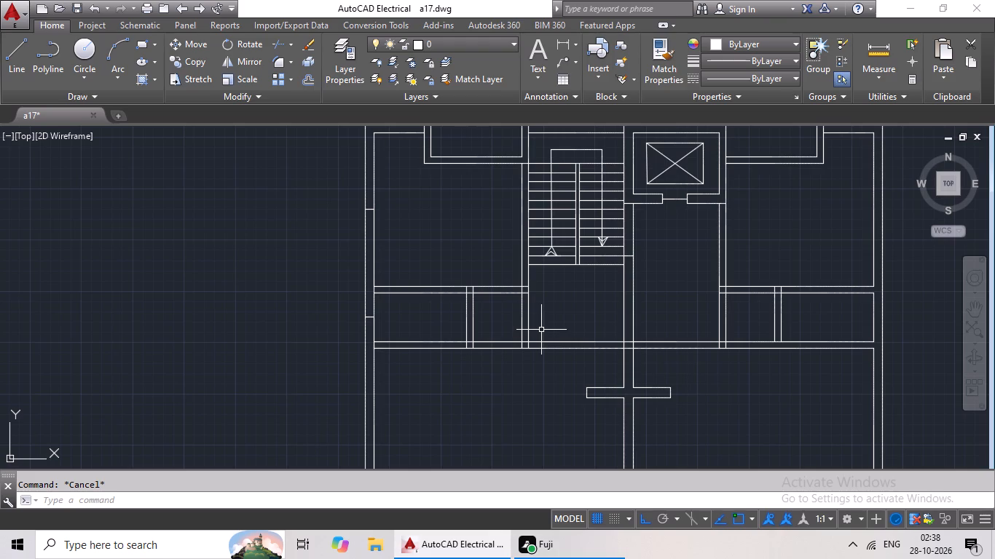
Trim both bottom wall lines of the small left room between its divider and the staircase-side wall.
key(t)
text(R)
key(space)
key(space)
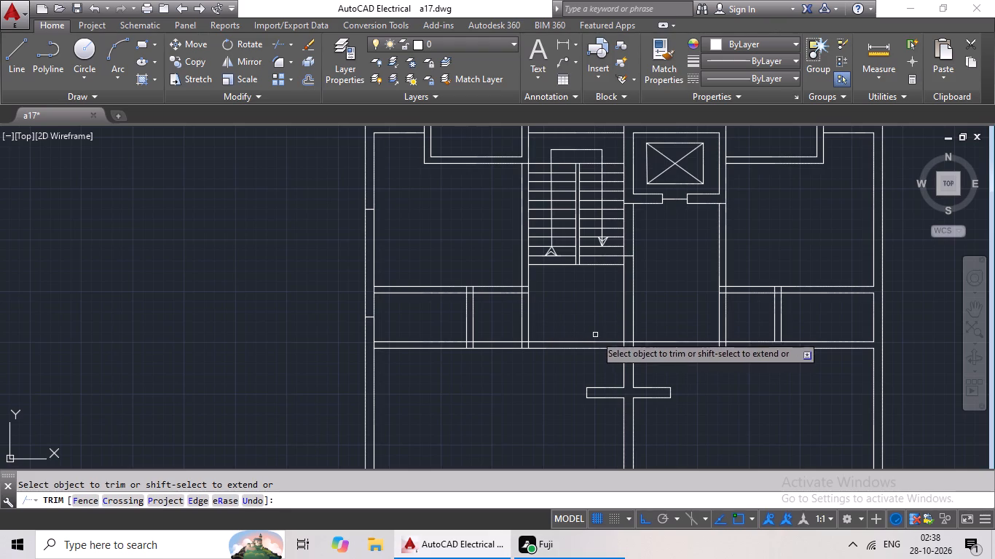
middle_drag(677, 327, 659, 327)
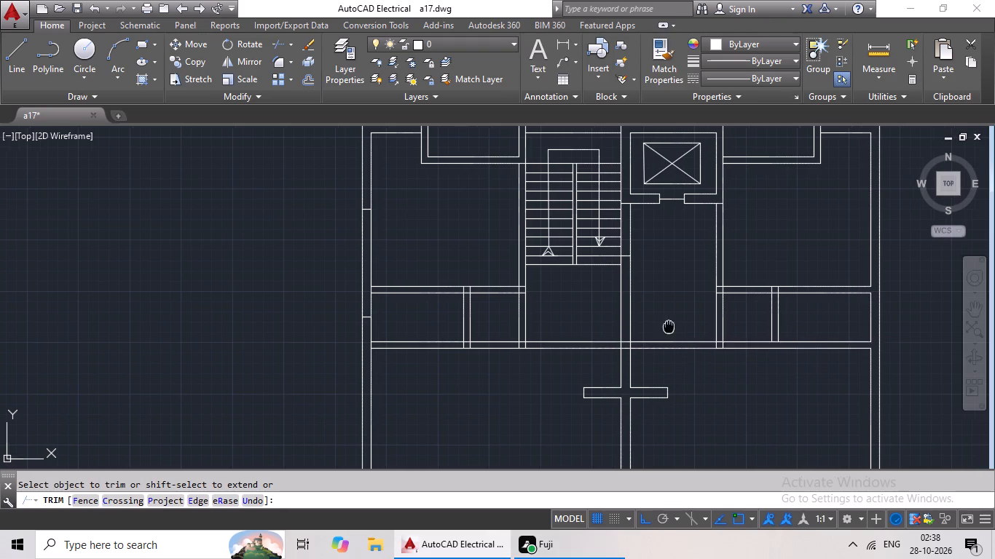
middle_drag(659, 327, 599, 327)
scroll(425, 354, up, 3)
drag(423, 285, 402, 352)
click(402, 352)
scroll(506, 326, down, 2)
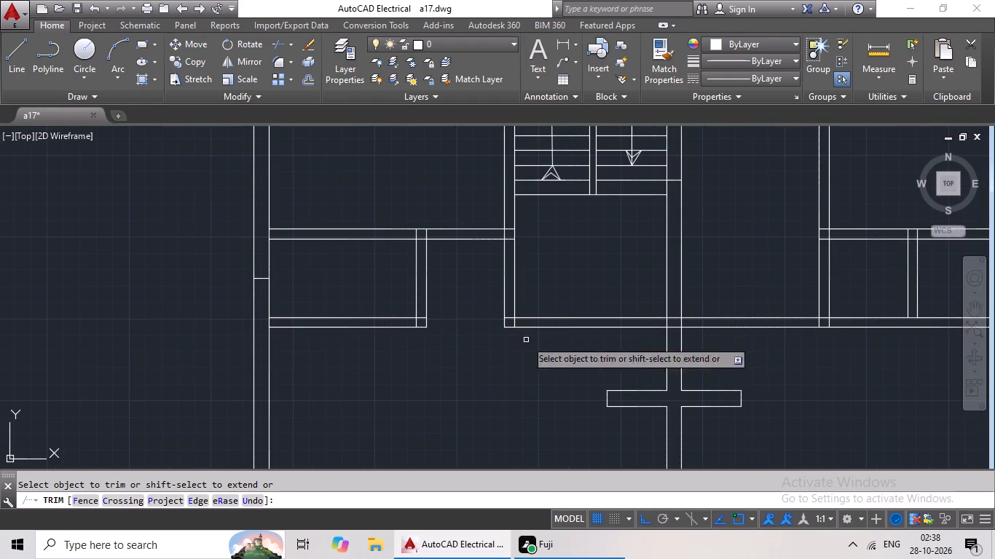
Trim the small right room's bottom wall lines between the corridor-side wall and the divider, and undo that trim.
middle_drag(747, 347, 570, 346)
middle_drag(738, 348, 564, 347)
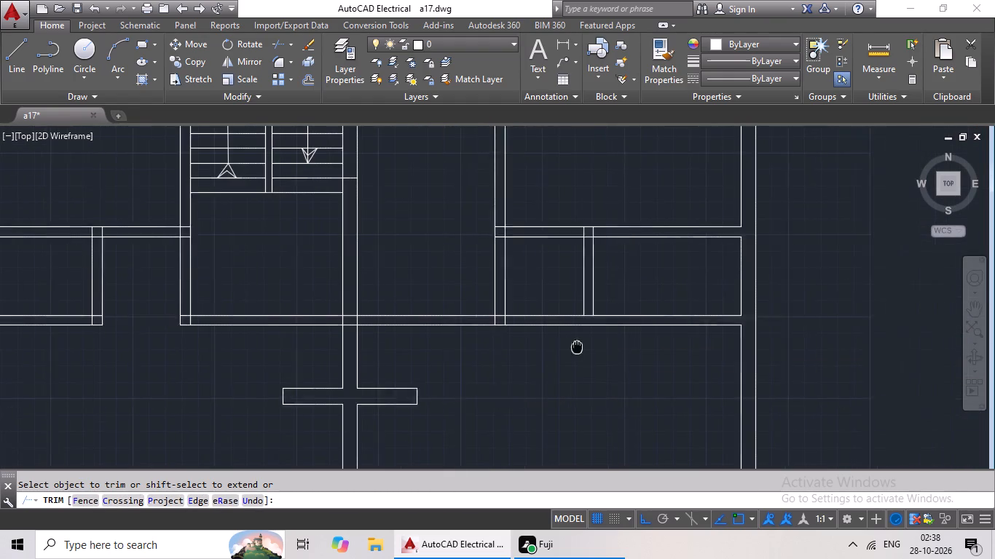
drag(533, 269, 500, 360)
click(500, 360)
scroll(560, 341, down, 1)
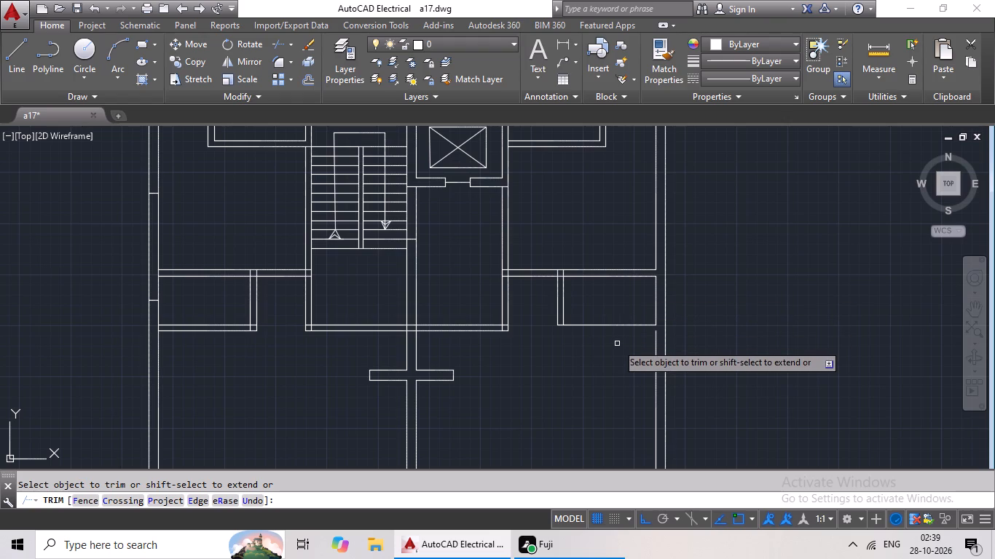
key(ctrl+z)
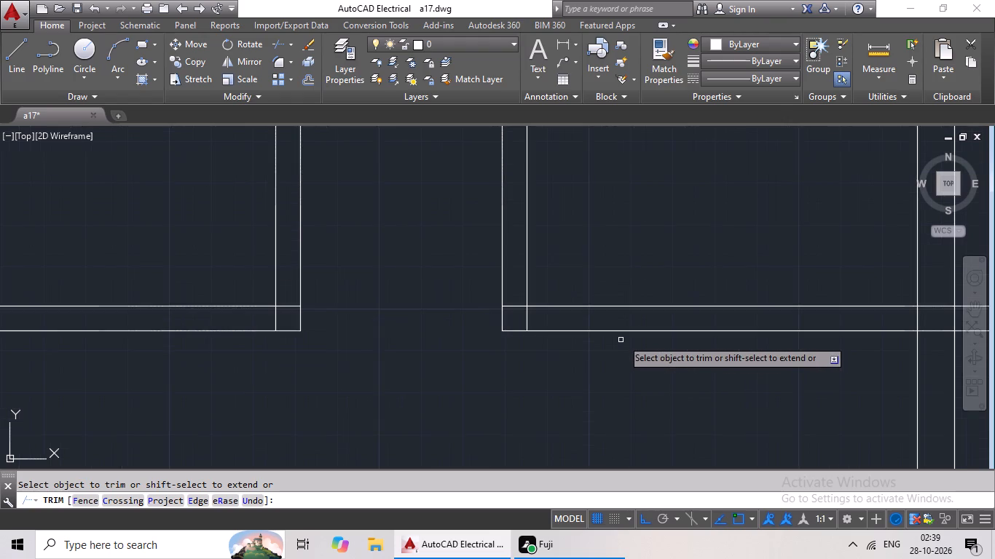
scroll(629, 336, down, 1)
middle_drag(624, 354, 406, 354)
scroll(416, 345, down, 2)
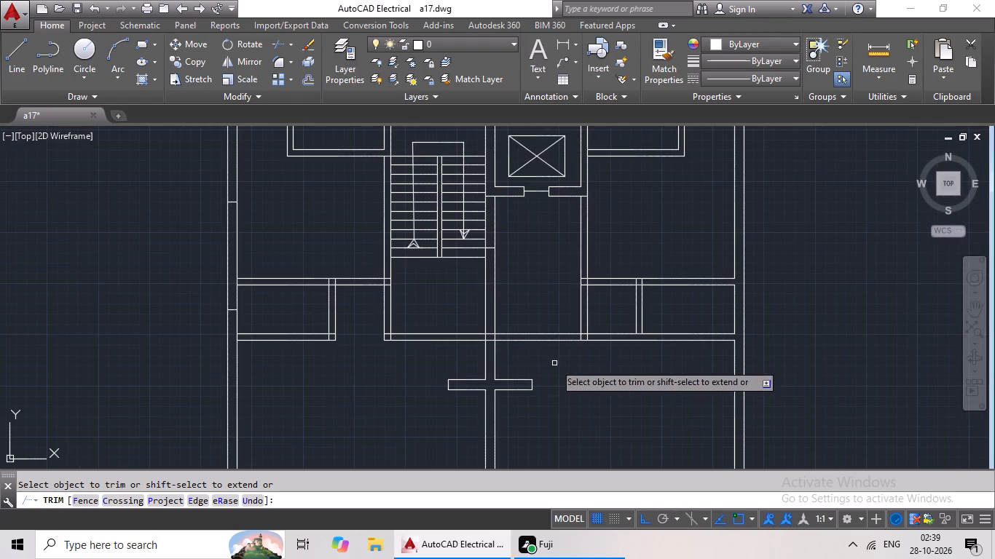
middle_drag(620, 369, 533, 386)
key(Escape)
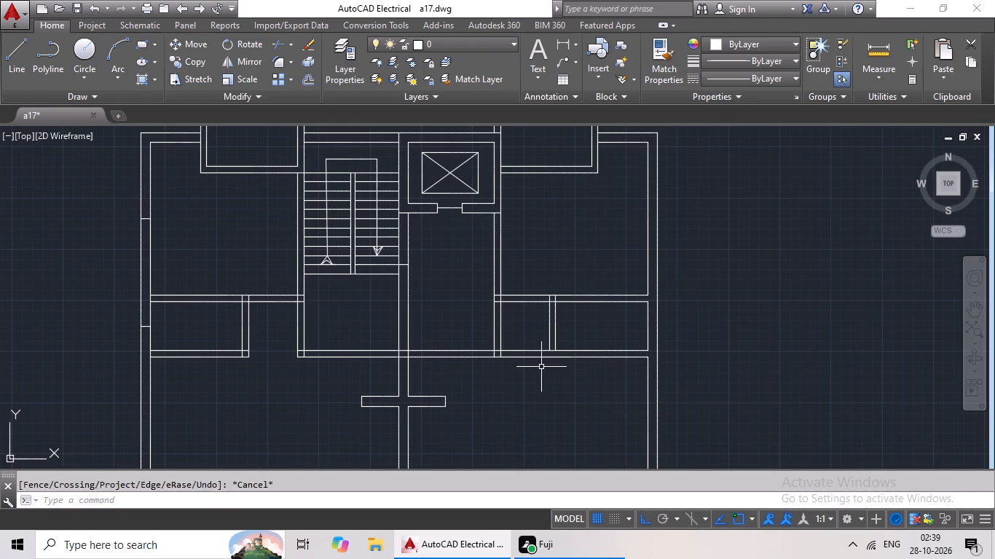
Extend both divider lines of the small right rooms down to the outer line of the bottom wall.
key(e)
key(x)
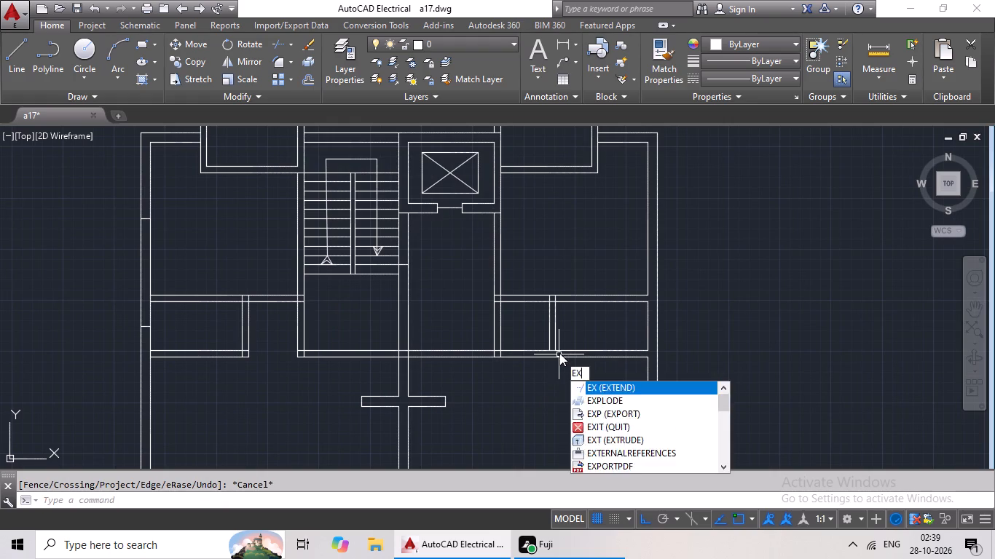
key(space)
key(space)
click(554, 339)
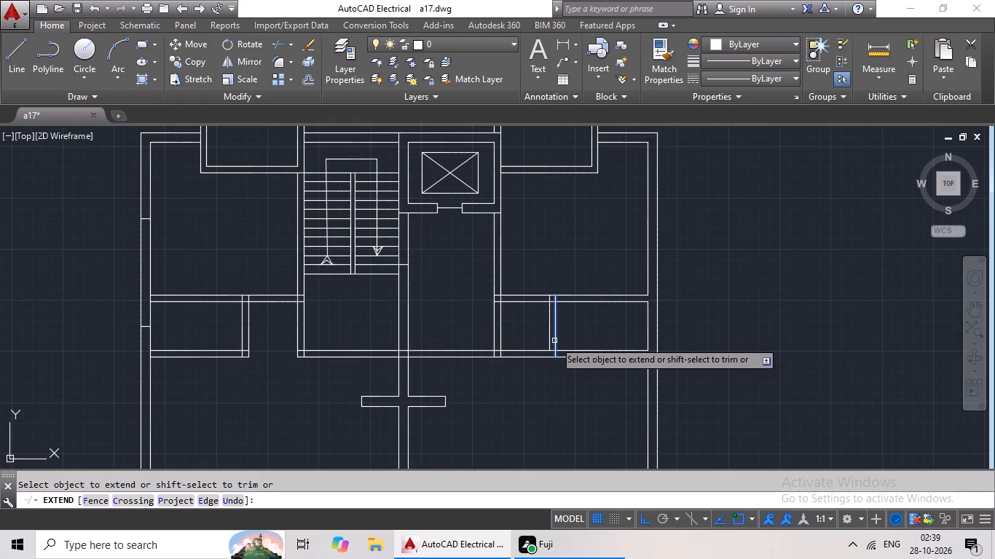
click(549, 338)
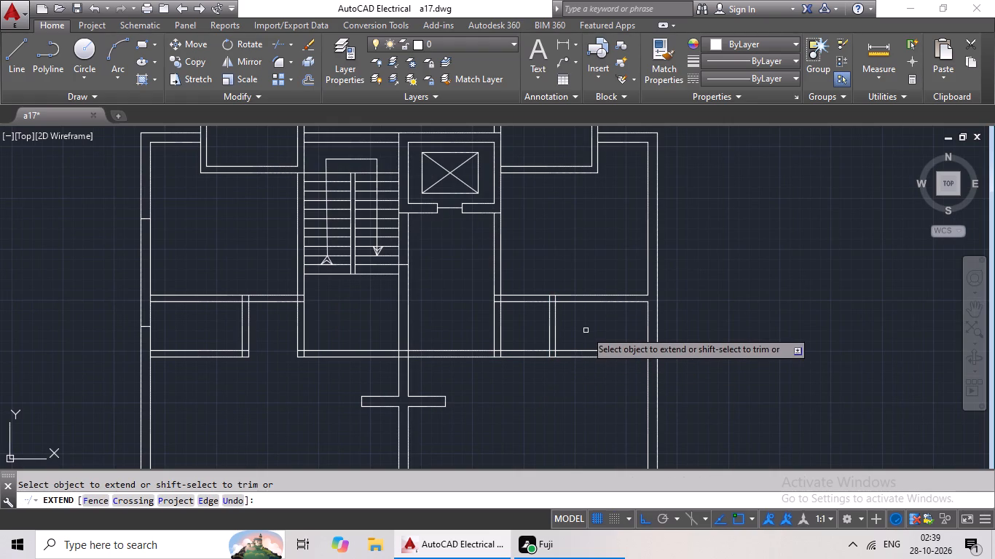
key(Escape)
key(Escape)
key(Escape)
Trim both bottom wall lines of the small right room between its corridor-side wall and the divider.
text(TR)
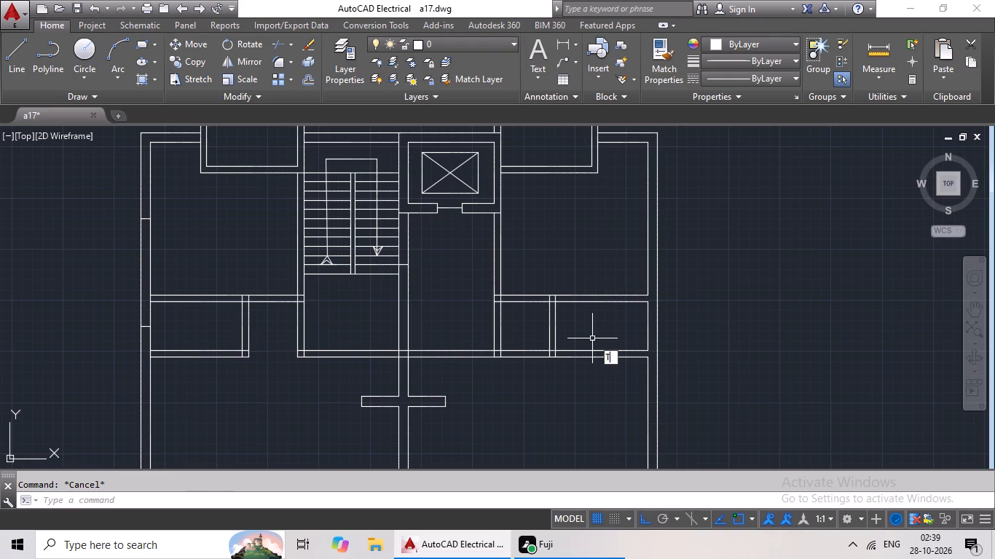
key(space)
key(space)
scroll(541, 353, up, 1)
drag(528, 328, 508, 382)
click(508, 382)
scroll(517, 364, down, 2)
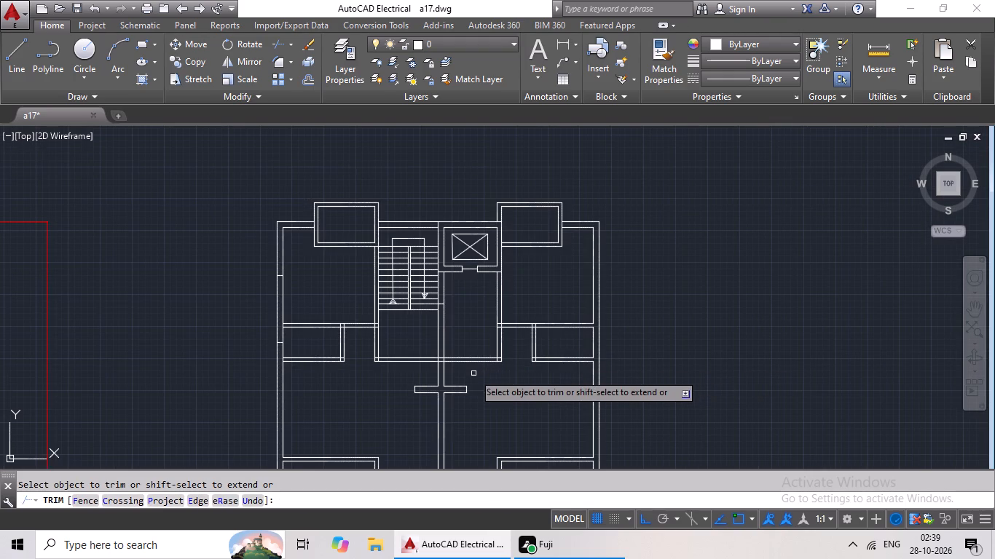
Trim the inner line of the right corridor-side wall out of the bottom wall at their lower corner.
scroll(495, 350, up, 4)
scroll(526, 412, up, 4)
middle_drag(523, 394, 523, 392)
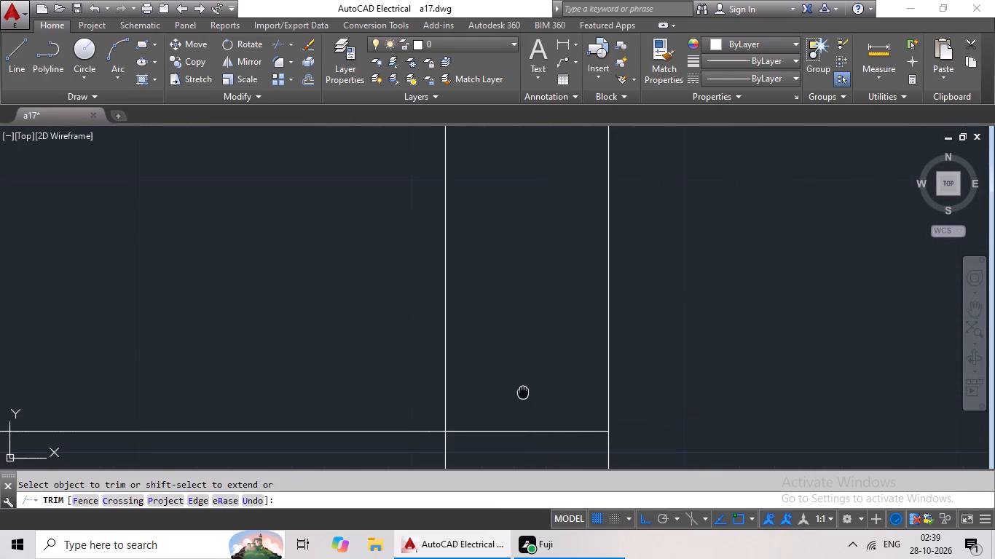
middle_drag(523, 392, 525, 285)
drag(530, 271, 497, 370)
click(497, 371)
drag(559, 354, 398, 435)
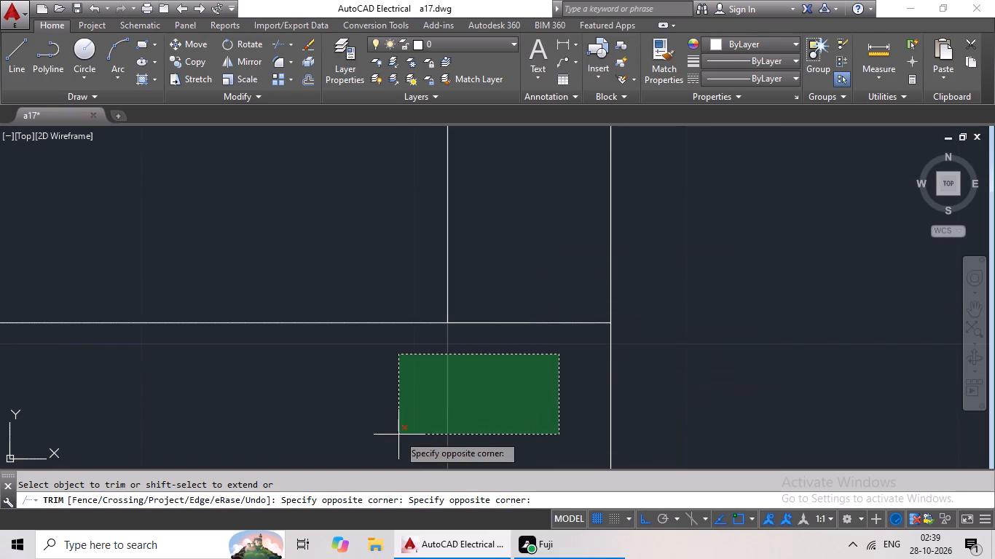
click(400, 435)
drag(574, 288, 519, 378)
drag(519, 378, 529, 369)
Trim the overlapping lines where the right corridor-side wall meets the top wall of the small right rooms.
scroll(577, 333, down, 3)
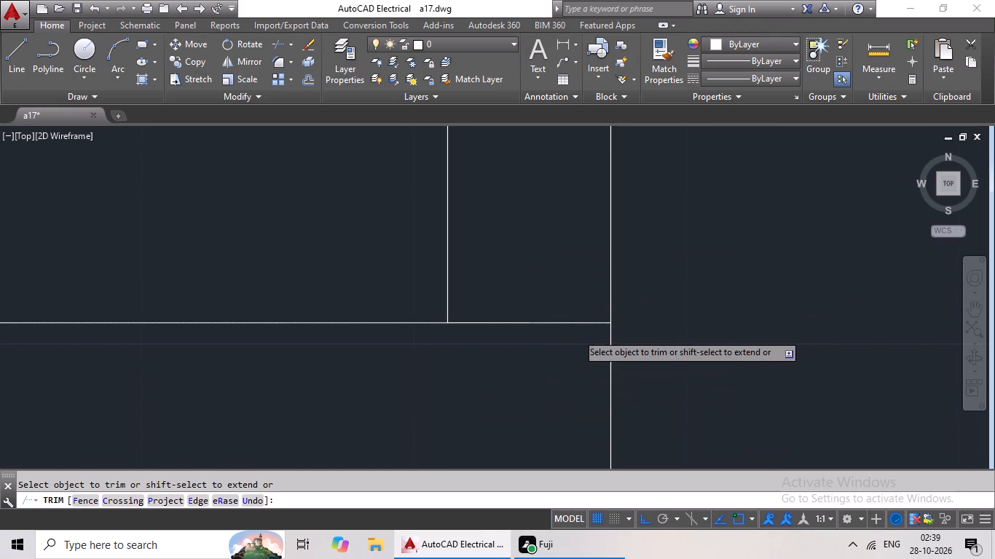
scroll(539, 349, down, 2)
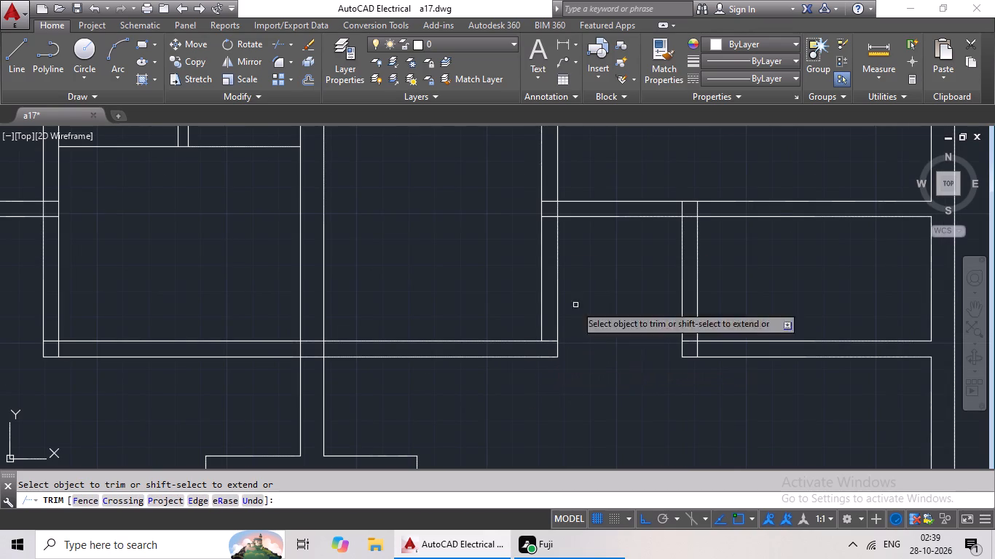
scroll(552, 209, up, 3)
drag(636, 202, 546, 240)
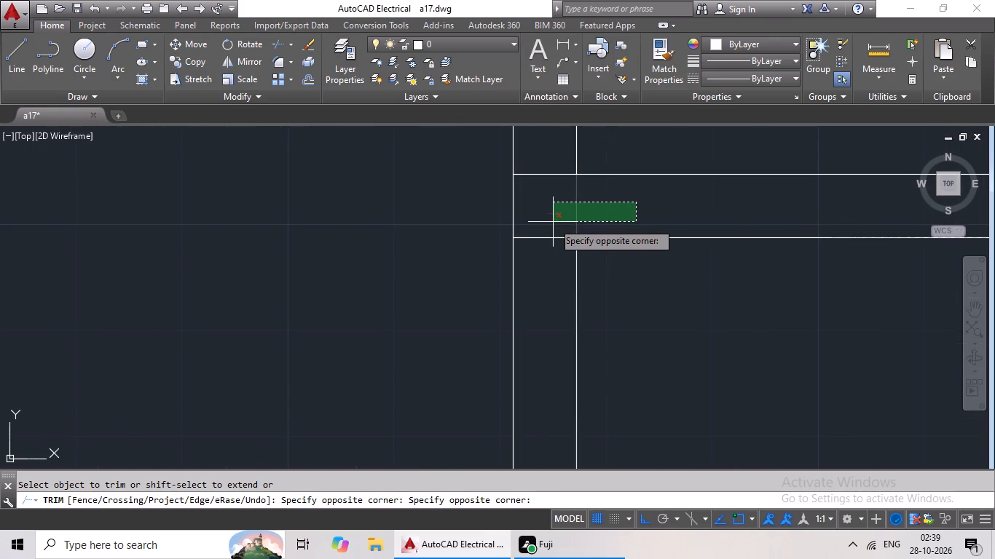
click(553, 222)
drag(554, 161, 530, 278)
click(530, 278)
Trim the overlapping lines where the divider meets the top wall of the small right rooms.
scroll(641, 234, down, 4)
middle_drag(674, 274, 486, 312)
scroll(542, 266, up, 5)
drag(562, 261, 245, 323)
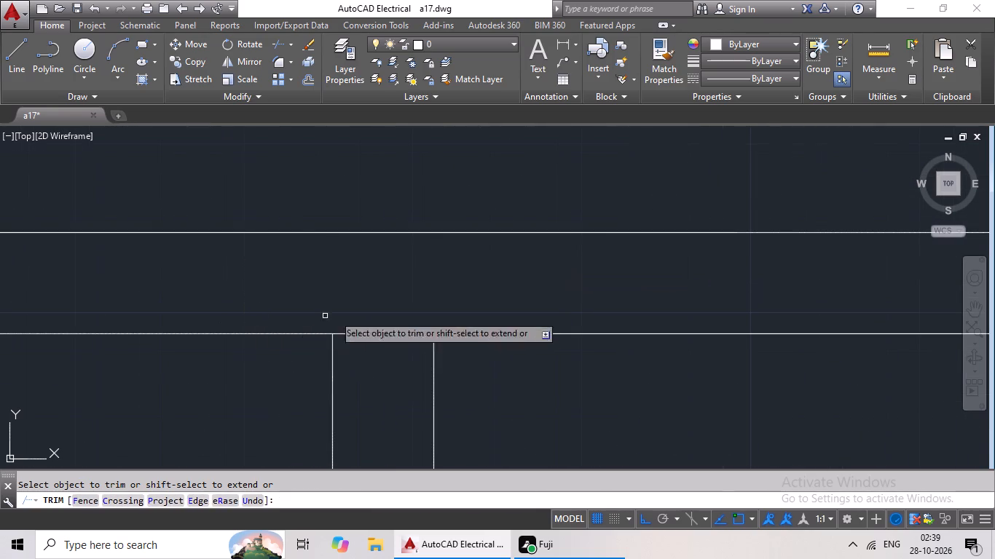
drag(385, 274, 366, 413)
drag(367, 409, 384, 399)
Trim the divider's inner line out of the bottom wall at the lower corner of the small right room.
scroll(582, 347, down, 4)
middle_drag(629, 368, 404, 353)
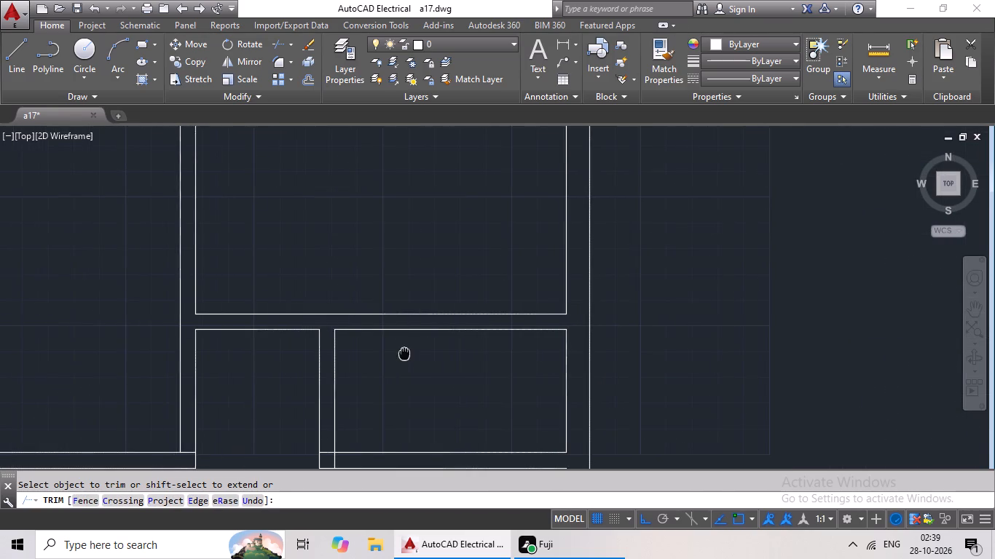
middle_drag(429, 355, 441, 237)
scroll(342, 338, up, 4)
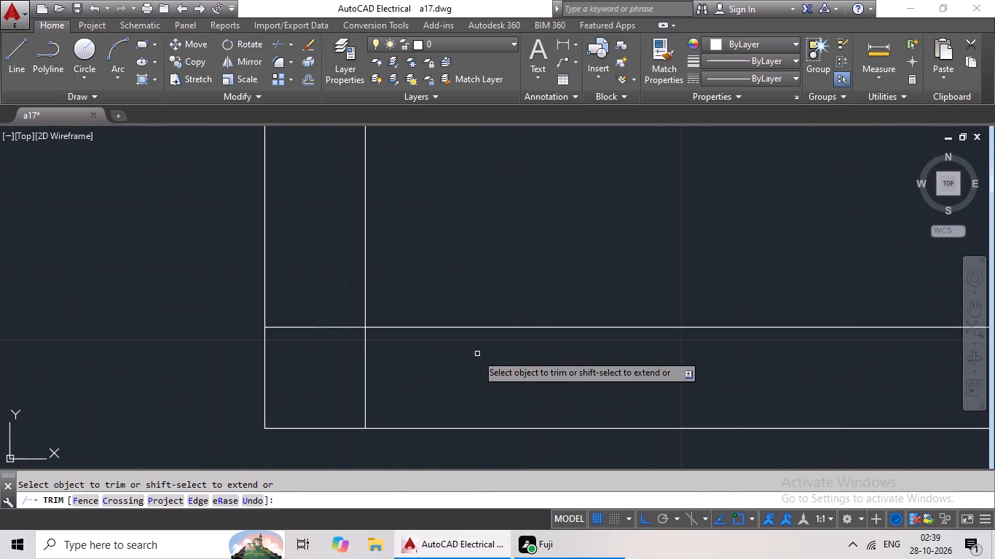
drag(473, 356, 338, 389)
click(319, 368)
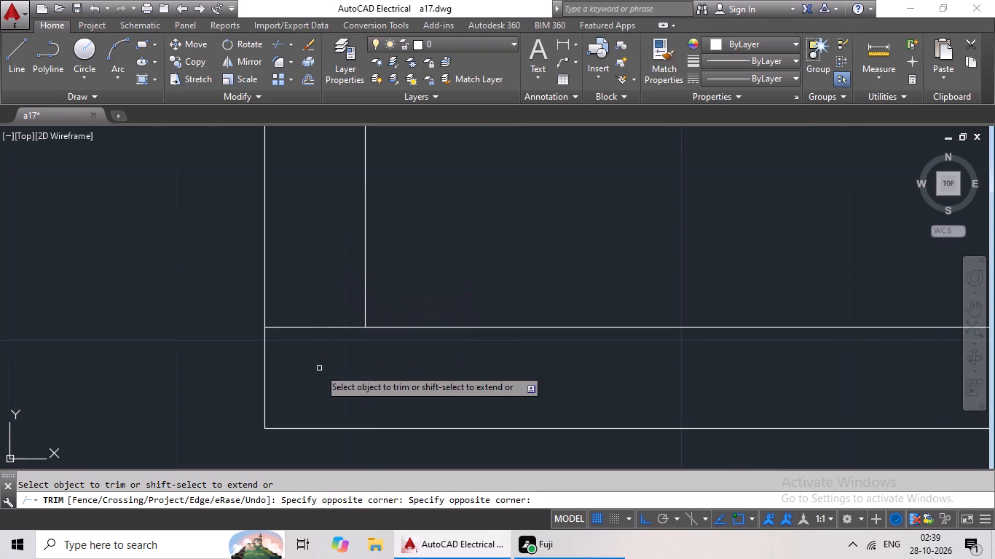
drag(340, 274, 317, 377)
click(319, 370)
scroll(331, 293, down, 2)
key(Escape)
scroll(331, 293, down, 1)
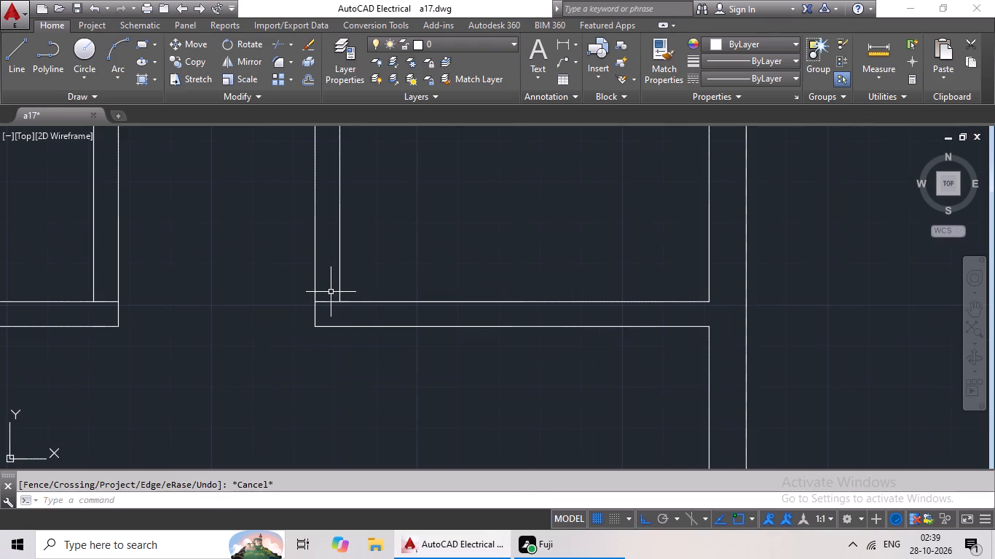
key(Escape)
key(Escape)
Erase the leftover short line across the divider at the lower corner of the small right room.
middle_drag(332, 284, 288, 307)
scroll(295, 318, up, 2)
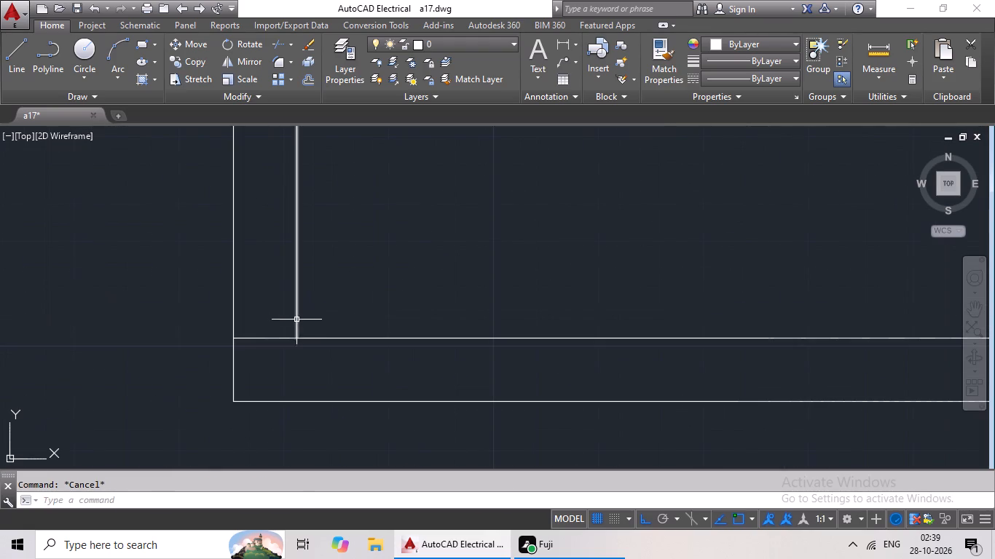
drag(285, 322, 265, 359)
click(265, 359)
scroll(296, 282, down, 2)
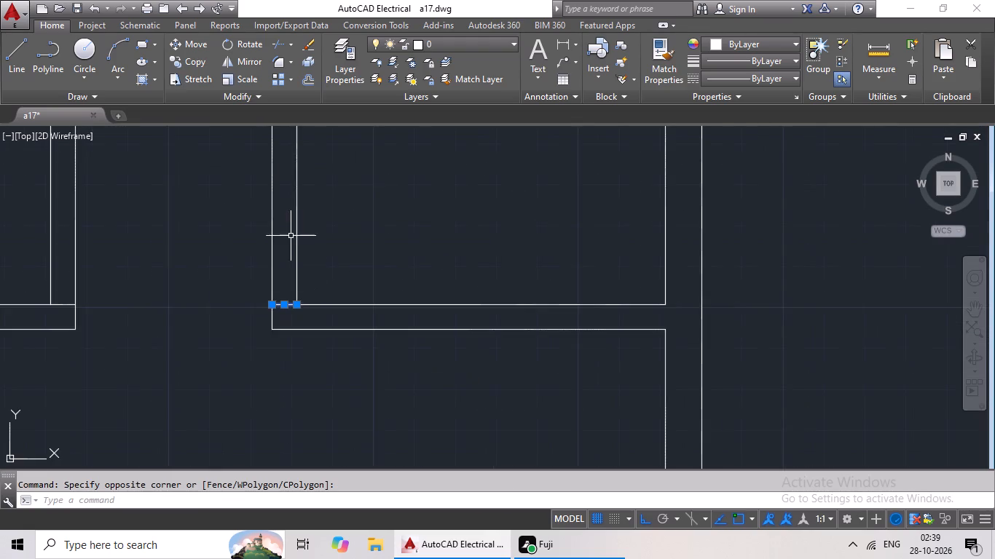
middle_drag(291, 235, 253, 470)
middle_drag(278, 374, 521, 310)
scroll(543, 330, down, 1)
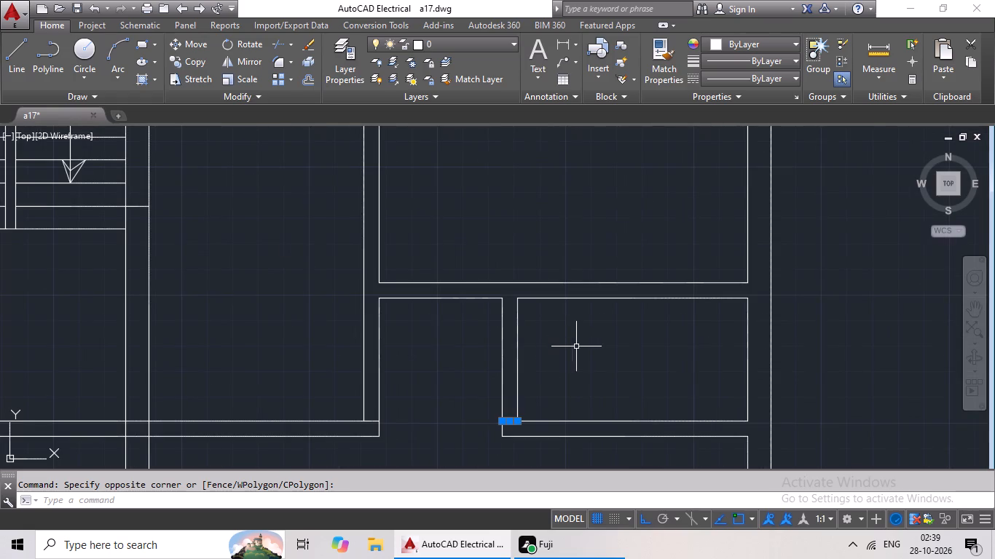
key(Delete)
Erase the leftover short line across the lower end of the right corridor-side wall.
scroll(607, 364, down, 1)
middle_drag(563, 384, 631, 324)
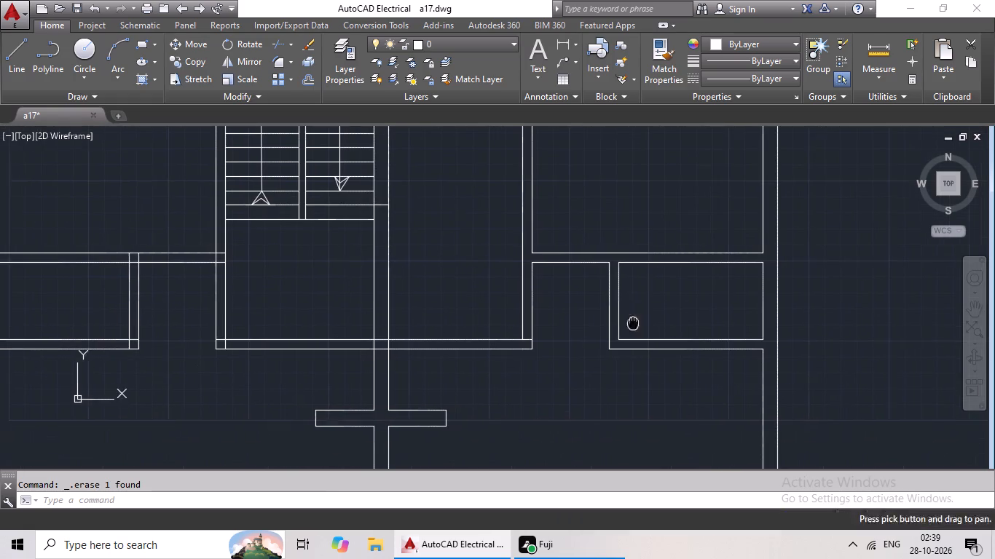
scroll(527, 339, up, 5)
click(518, 350)
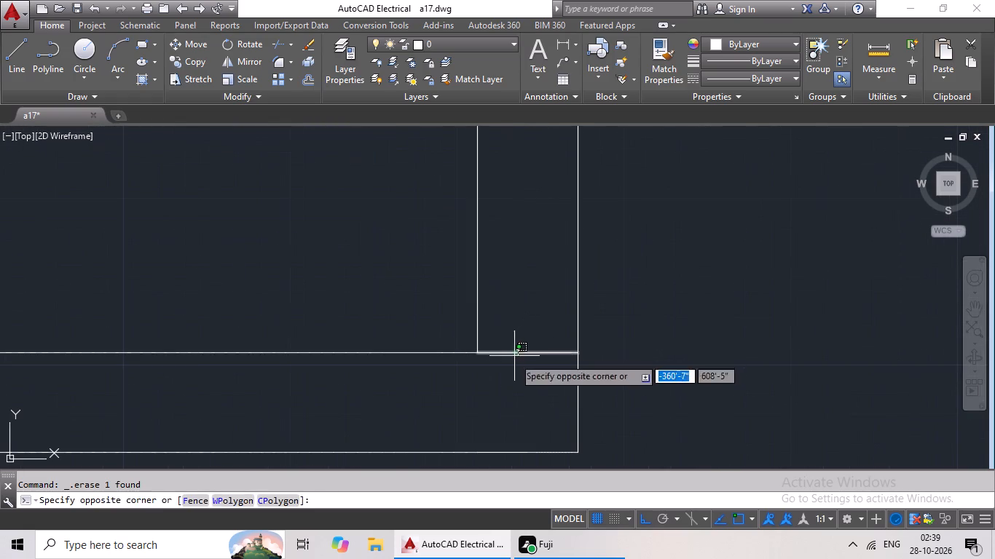
click(511, 361)
key(Delete)
Trim the overlapping lines where the central wall crosses the wall below the staircase and crossed-rectangle room.
scroll(525, 350, down, 5)
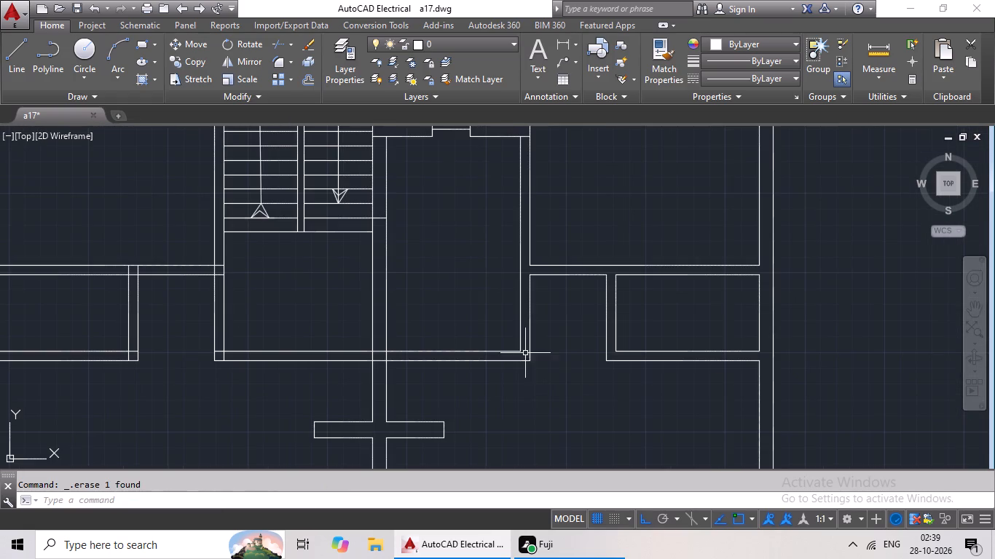
scroll(545, 404, down, 2)
middle_drag(545, 403, 442, 391)
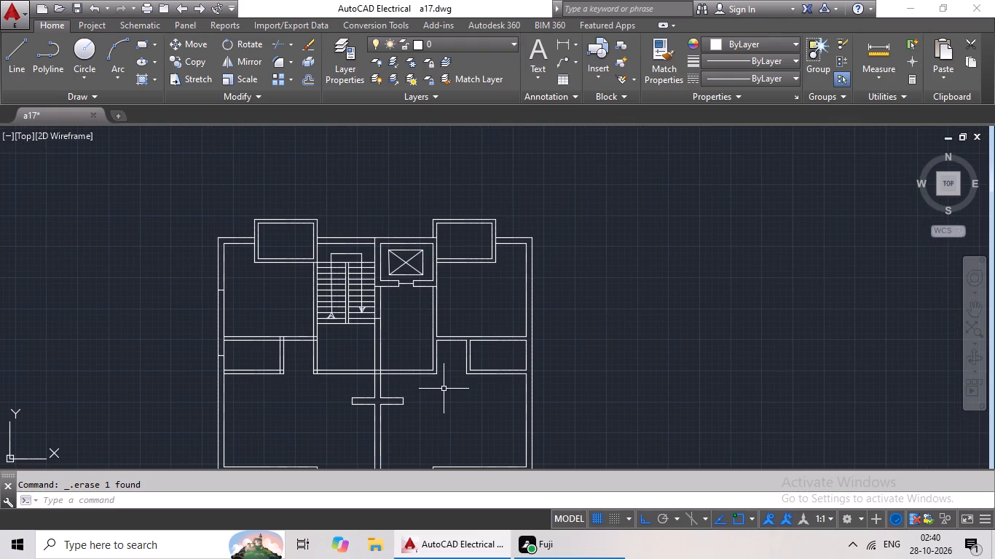
text(TR)
key(space)
key(space)
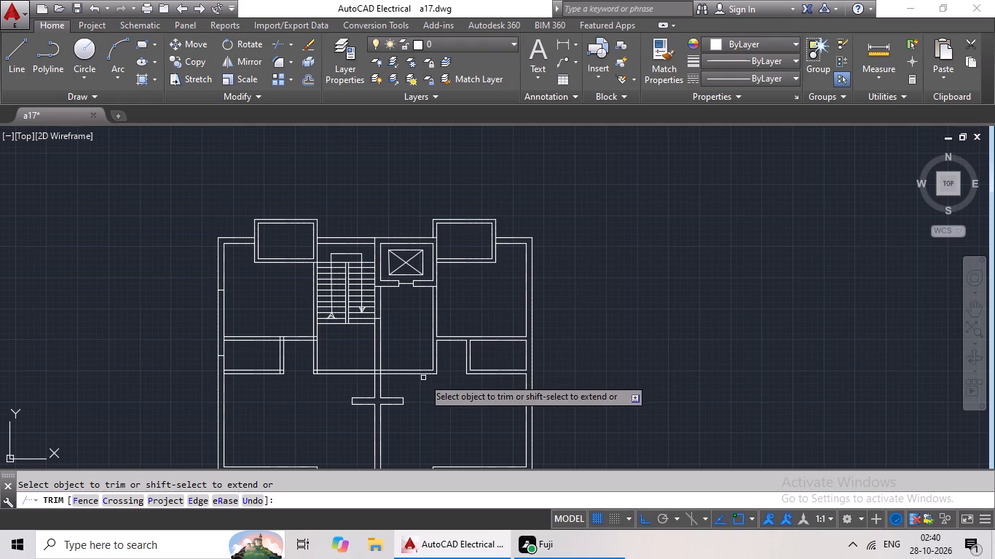
scroll(383, 376, up, 5)
drag(382, 359, 308, 355)
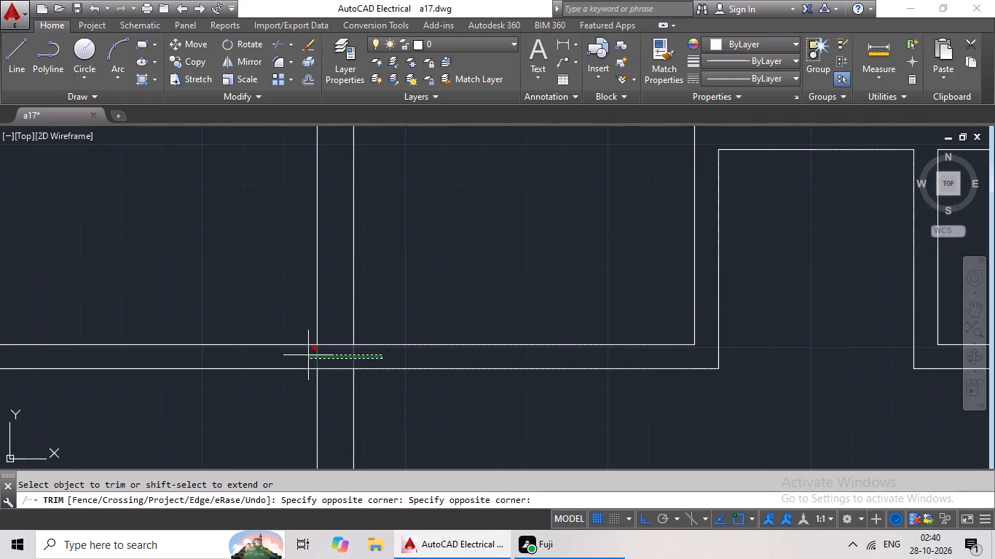
drag(308, 355, 307, 355)
drag(335, 316, 335, 389)
click(336, 390)
scroll(341, 357, down, 3)
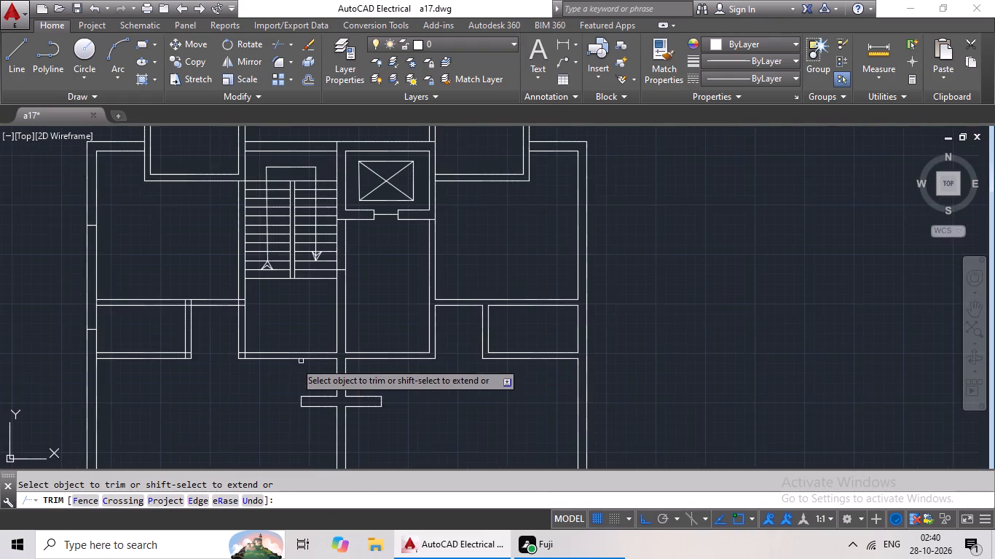
Trim the overlapping inner lines at the lower corner of the left corridor-side wall below the staircase.
middle_drag(246, 366, 361, 362)
scroll(372, 355, up, 4)
scroll(295, 336, up, 4)
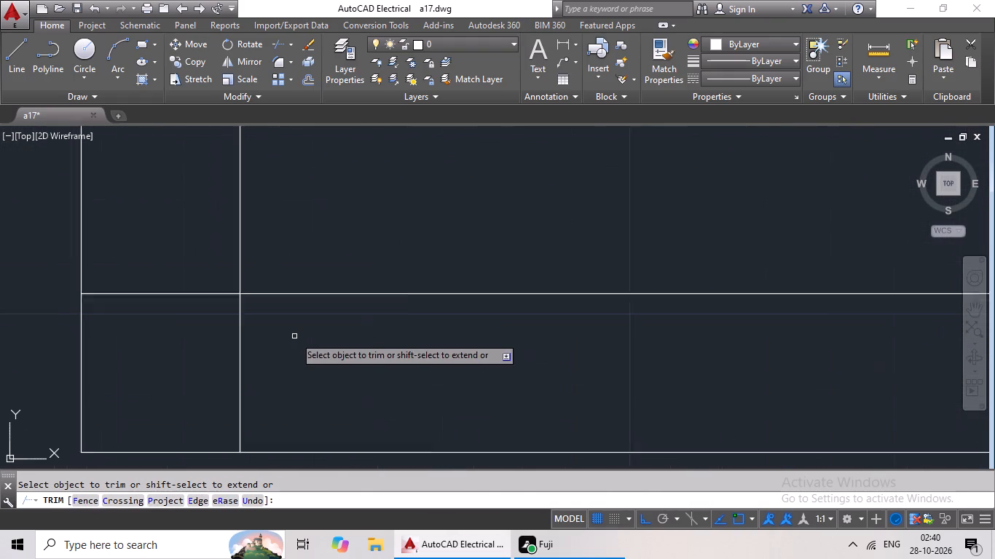
drag(315, 332, 147, 390)
drag(147, 390, 115, 322)
drag(100, 202, 87, 311)
click(87, 311)
scroll(165, 295, down, 4)
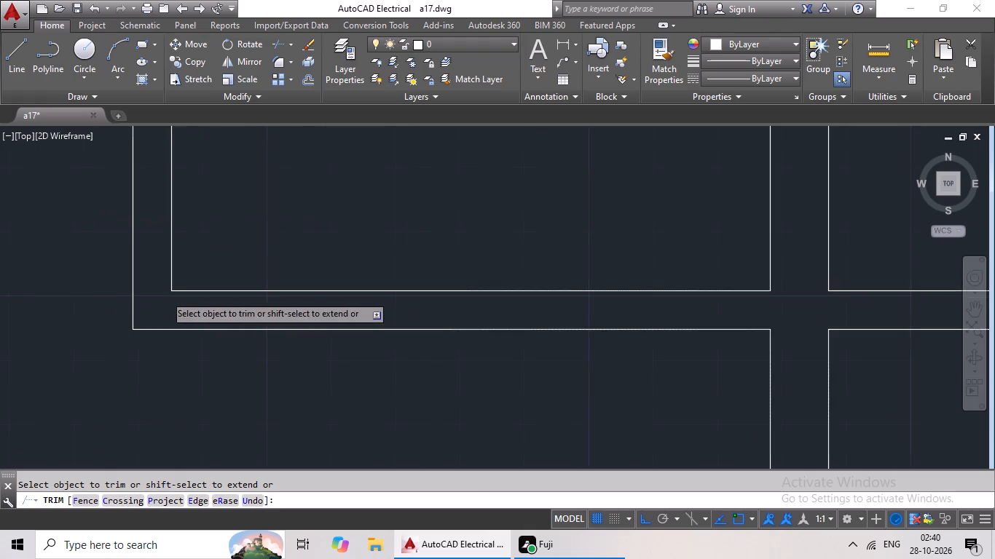
Trim the overlapping lines where the left corridor-side wall meets the top wall of the small left rooms.
scroll(193, 218, down, 2)
middle_drag(214, 216, 227, 293)
scroll(191, 194, up, 4)
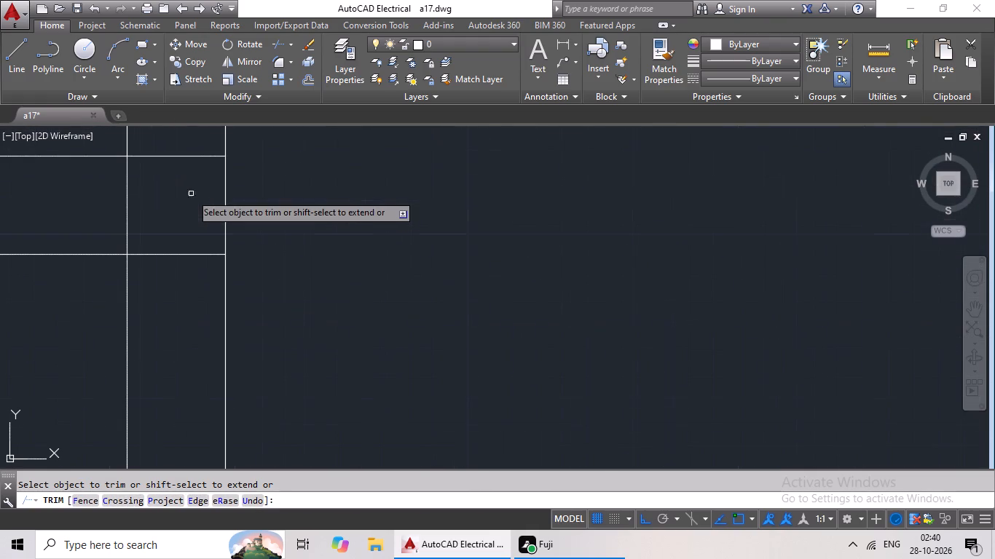
drag(200, 138, 169, 288)
drag(169, 288, 171, 280)
drag(172, 202, 100, 210)
scroll(191, 212, down, 3)
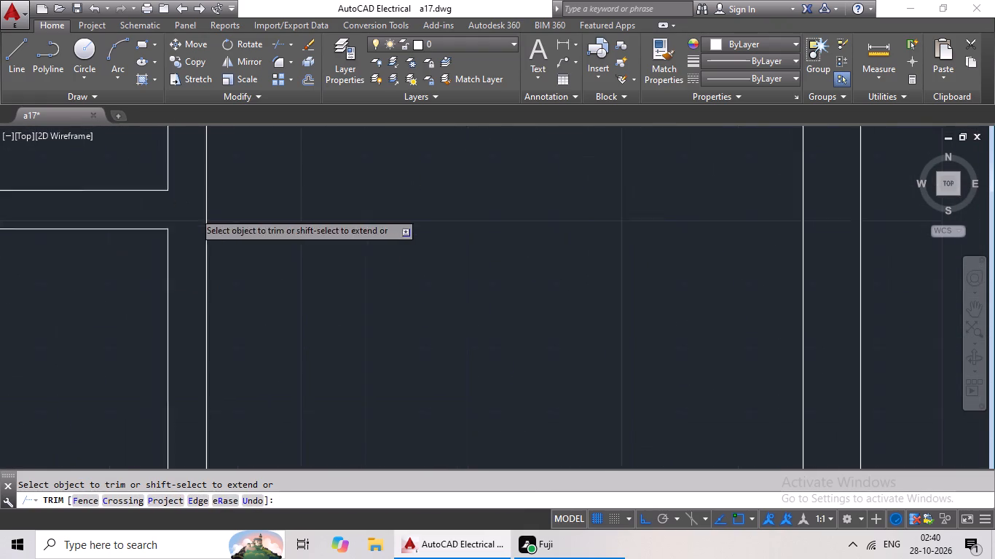
Trim the overlapping lines where the divider meets the top wall of the small left rooms.
middle_drag(143, 246, 362, 301)
scroll(402, 296, down, 1)
middle_drag(340, 310, 390, 277)
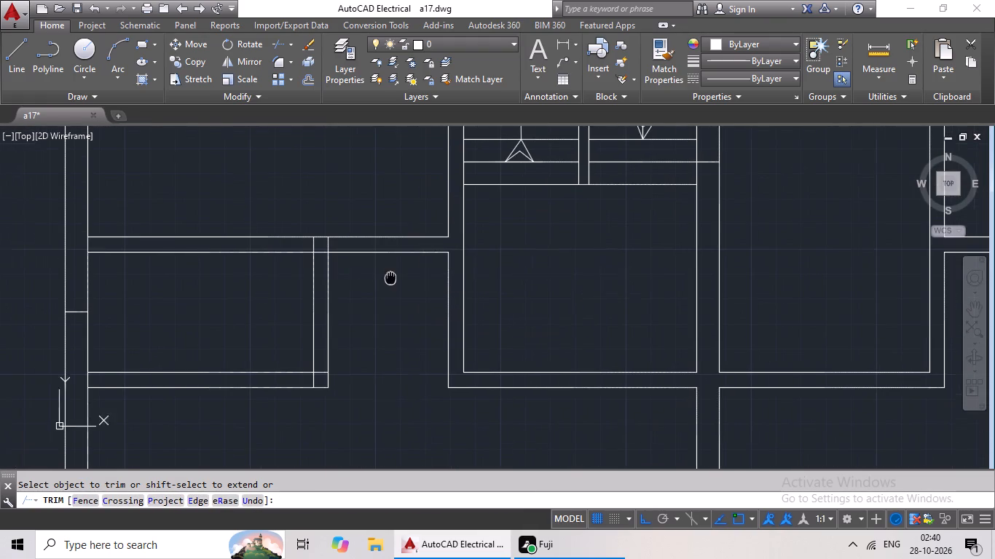
scroll(294, 248, up, 4)
drag(490, 223, 361, 229)
drag(361, 229, 367, 229)
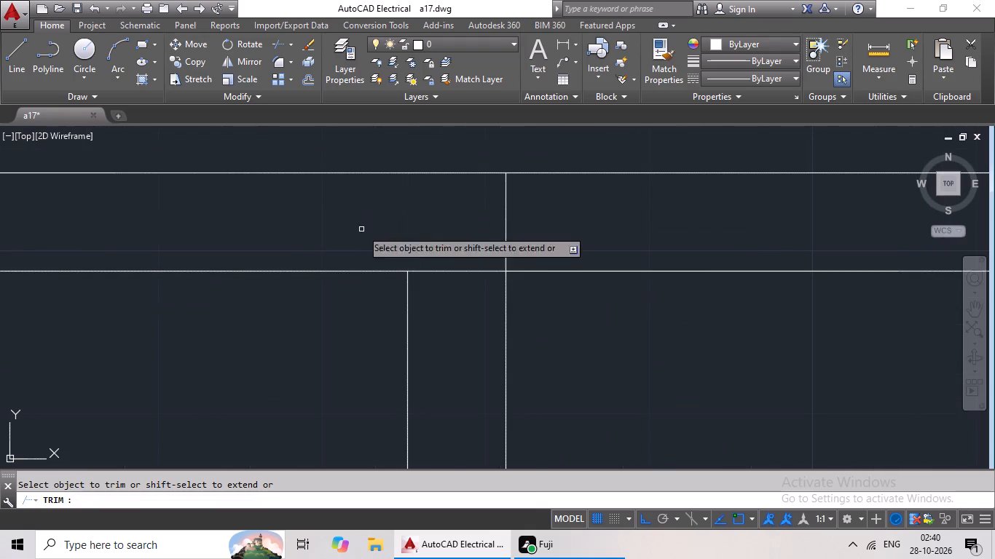
drag(367, 229, 371, 229)
drag(539, 207, 473, 232)
click(473, 232)
drag(469, 226, 449, 289)
click(449, 290)
scroll(453, 283, down, 4)
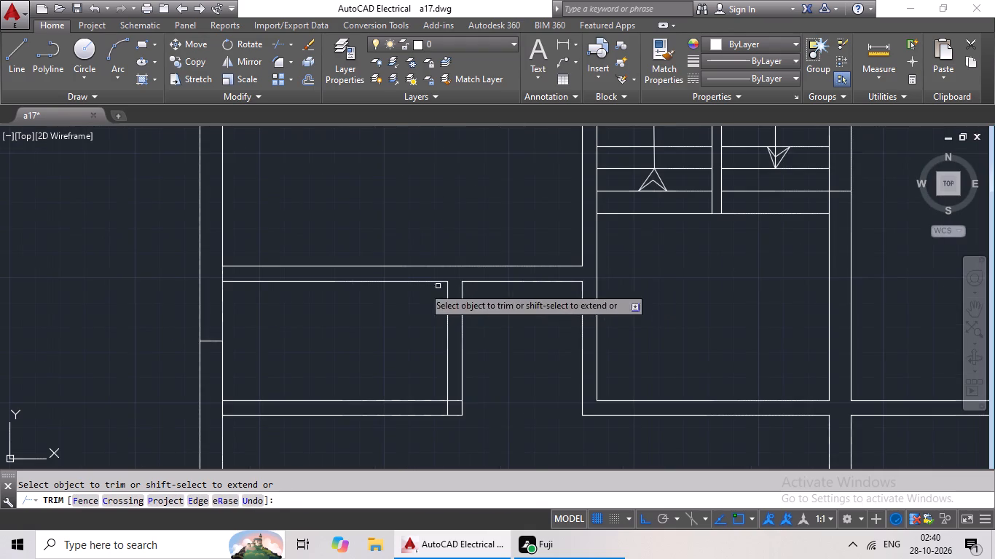
Trim the overlapping inner lines at the divider's lower corner in the small left room.
middle_drag(361, 287, 468, 215)
scroll(554, 332, up, 5)
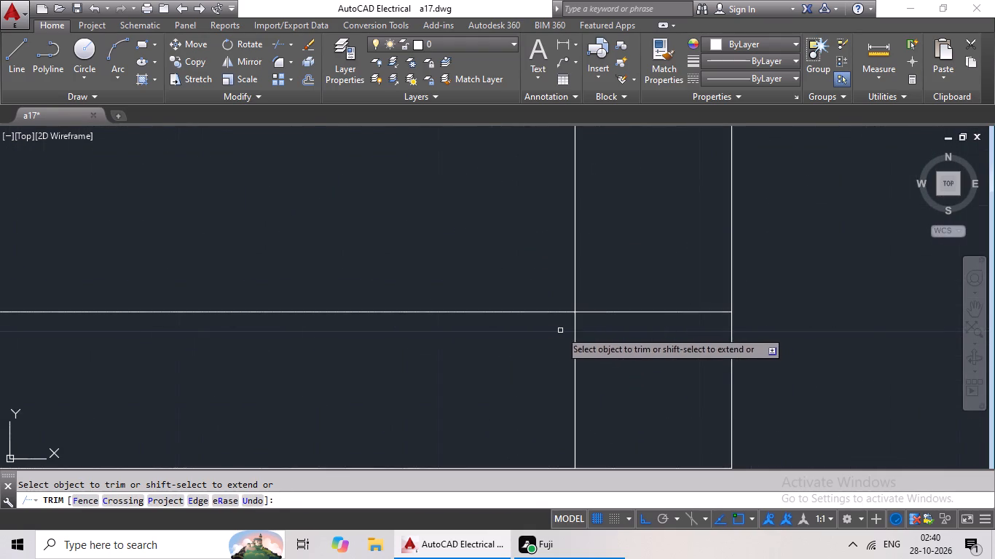
scroll(562, 330, up, 1)
drag(712, 274, 686, 340)
click(687, 340)
drag(713, 329, 494, 411)
drag(494, 411, 544, 402)
Trim the left outer wall's inner line where the small left room's bottom and top walls join it.
scroll(667, 362, down, 5)
scroll(302, 365, up, 4)
drag(346, 343, 267, 394)
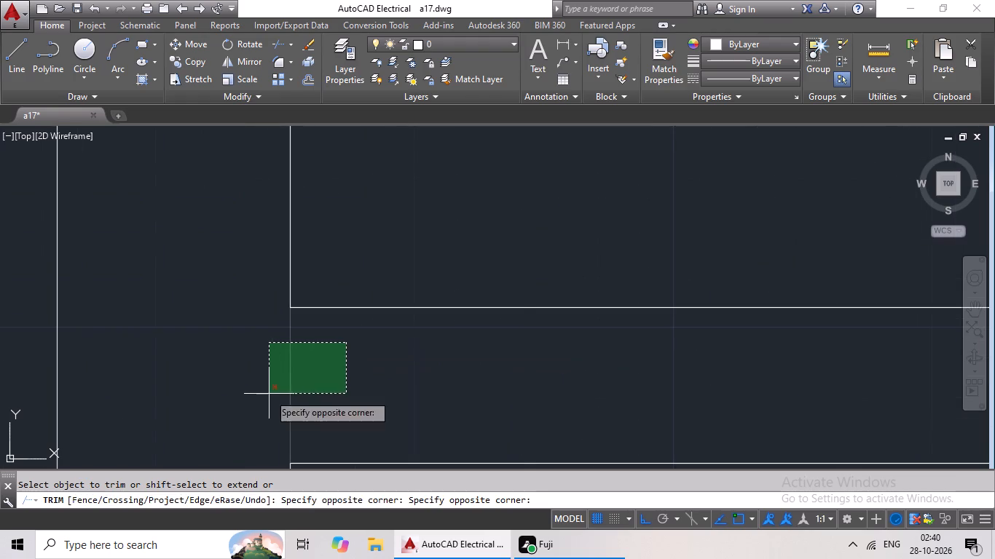
drag(269, 394, 288, 390)
scroll(368, 376, down, 7)
scroll(377, 291, up, 1)
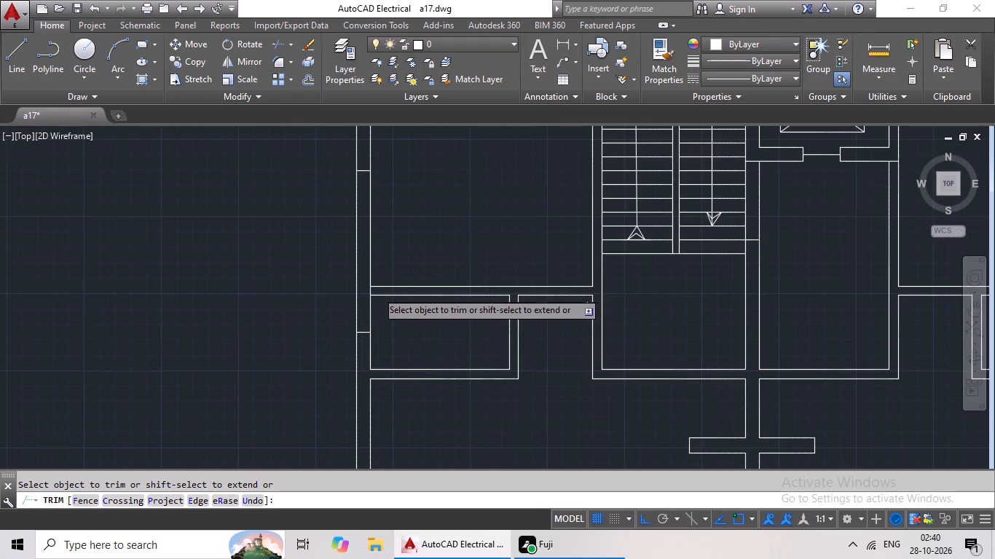
scroll(377, 291, up, 2)
drag(386, 286, 326, 298)
click(326, 298)
scroll(410, 299, down, 4)
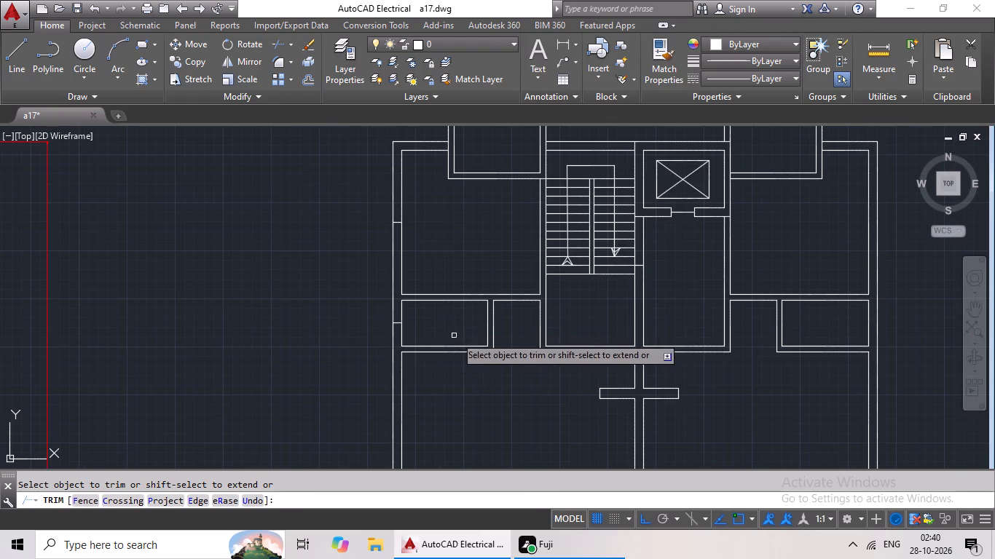
Draw a horizontal line across the right outer wall at the midpoint of the upper right room's side.
middle_drag(466, 318, 355, 294)
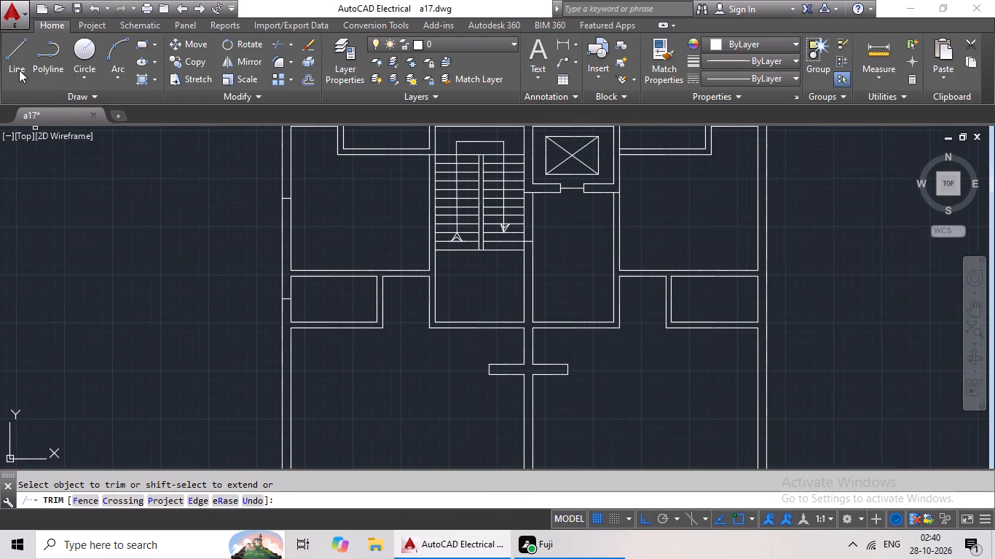
click(19, 68)
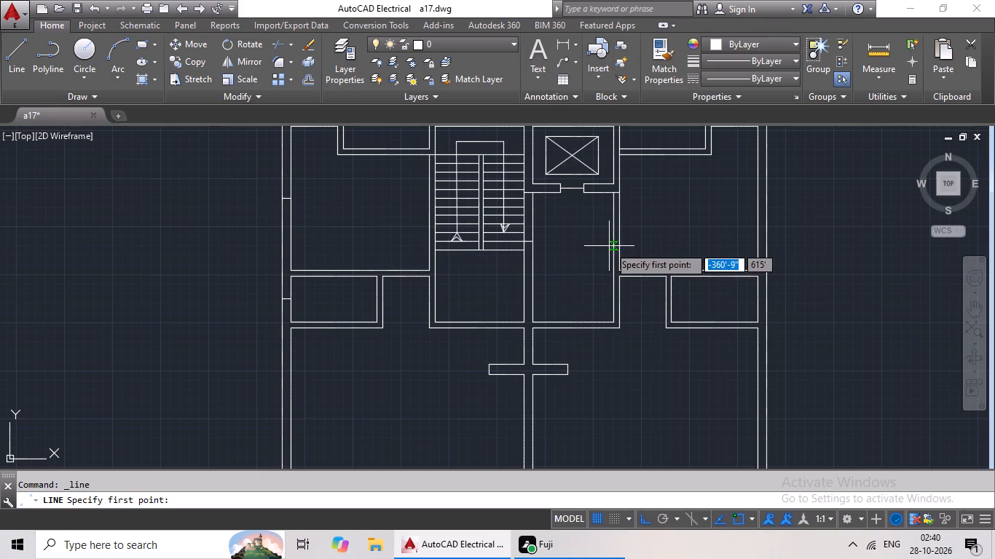
middle_drag(701, 249, 626, 301)
middle_drag(616, 254, 576, 256)
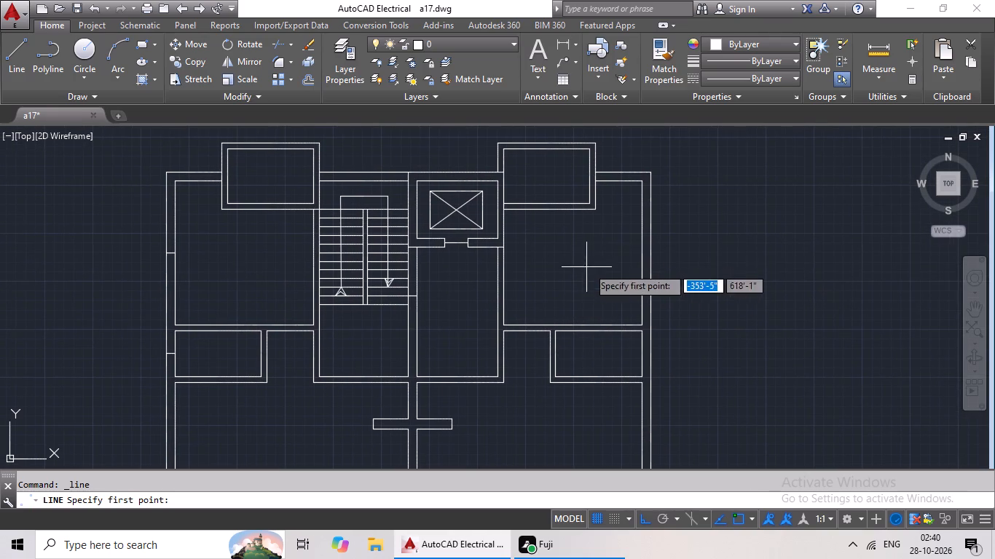
click(643, 253)
scroll(657, 251, up, 3)
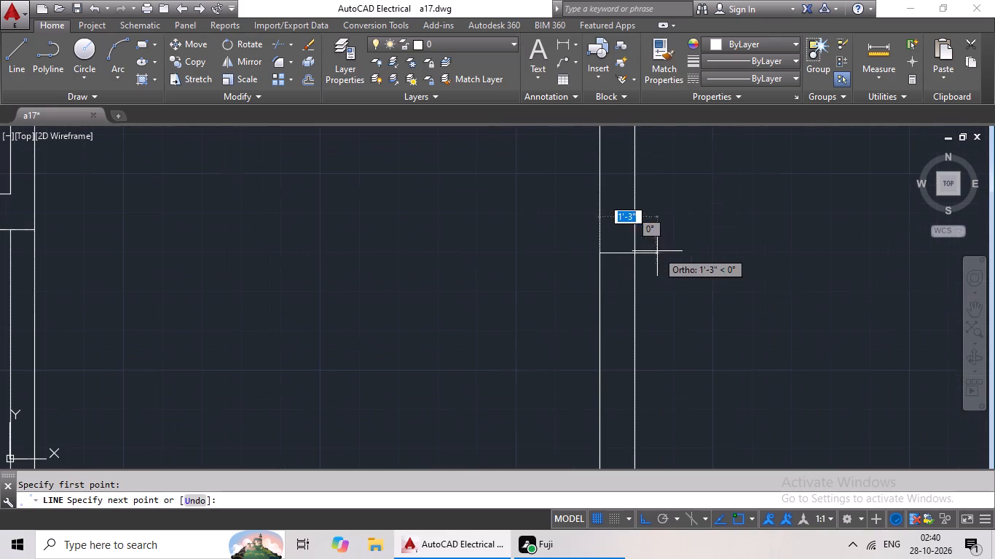
click(636, 253)
key(Escape)
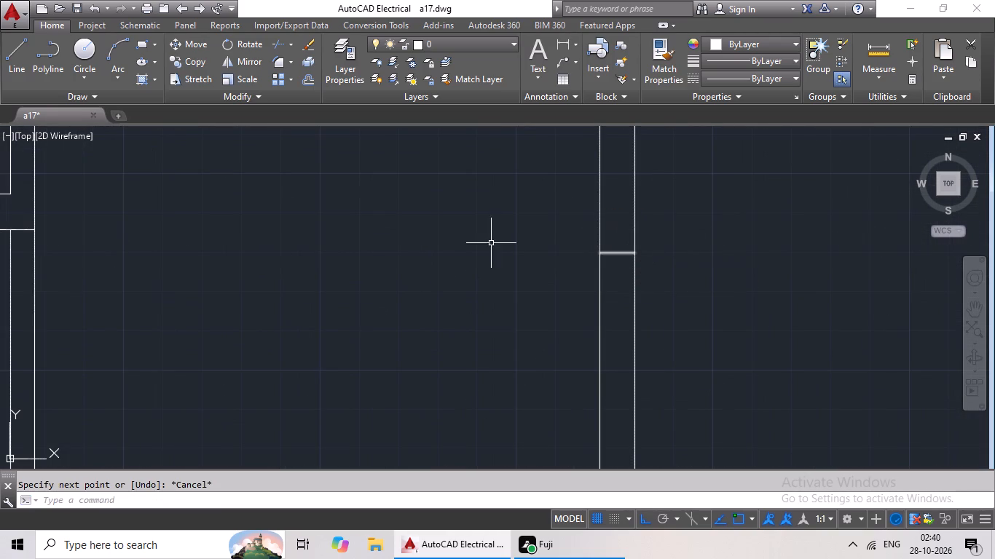
Draw a 9" horizontal line across the right outer wall at the midpoint of the small right room's side.
click(19, 68)
scroll(256, 202, down, 2)
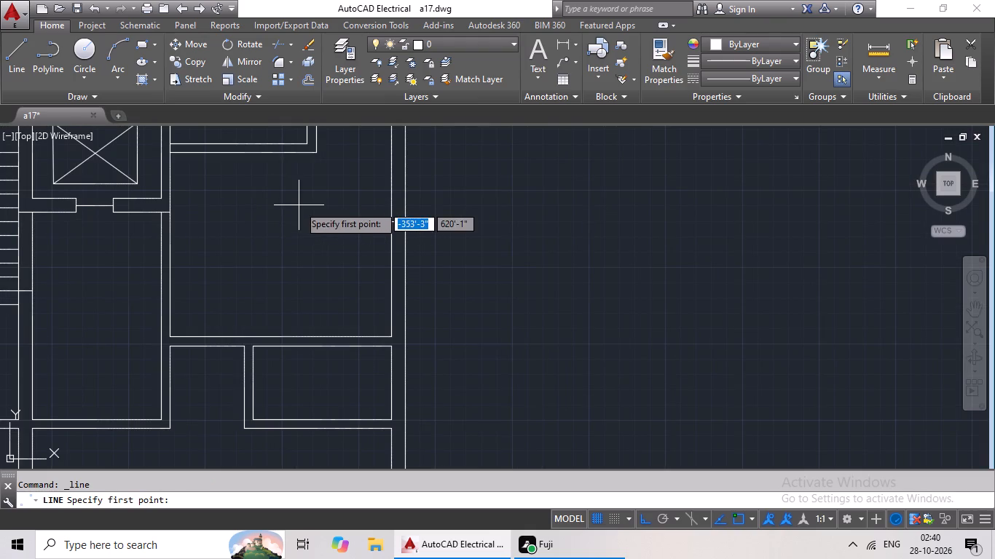
middle_click(299, 205)
middle_click(266, 205)
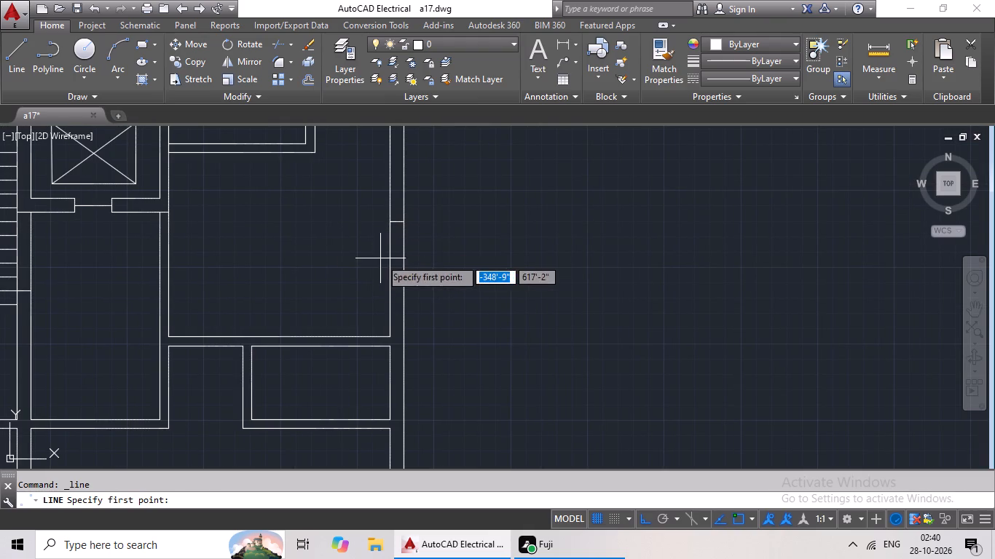
middle_drag(379, 255, 375, 213)
click(385, 336)
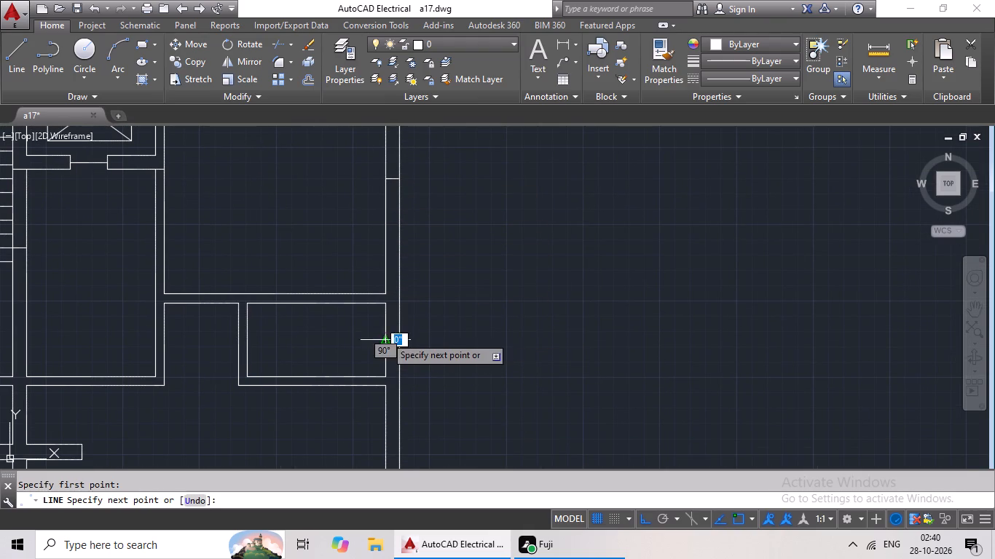
scroll(400, 334, up, 3)
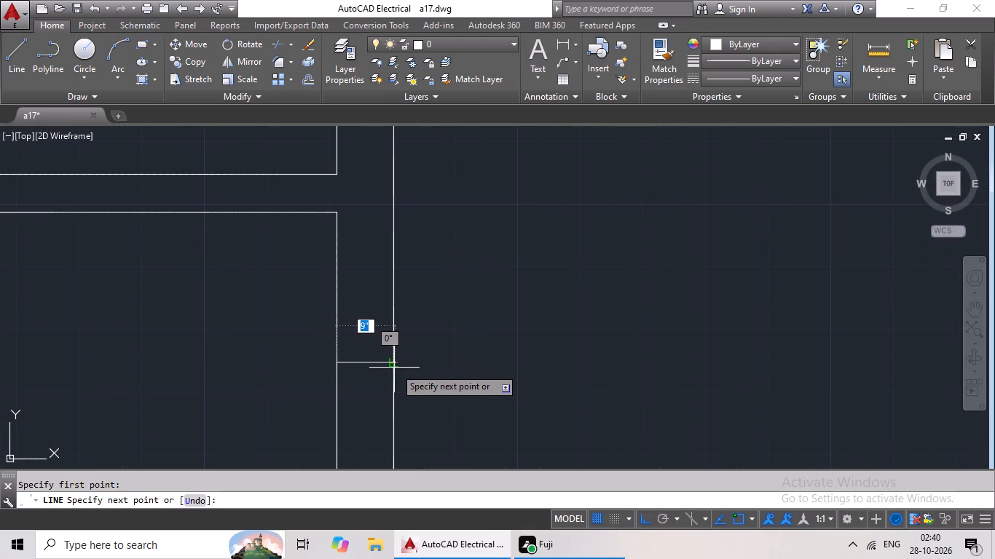
click(393, 363)
key(Escape)
Draw a horizontal line across the left outer wall at the midpoint of the large middle left room's side.
scroll(482, 327, down, 3)
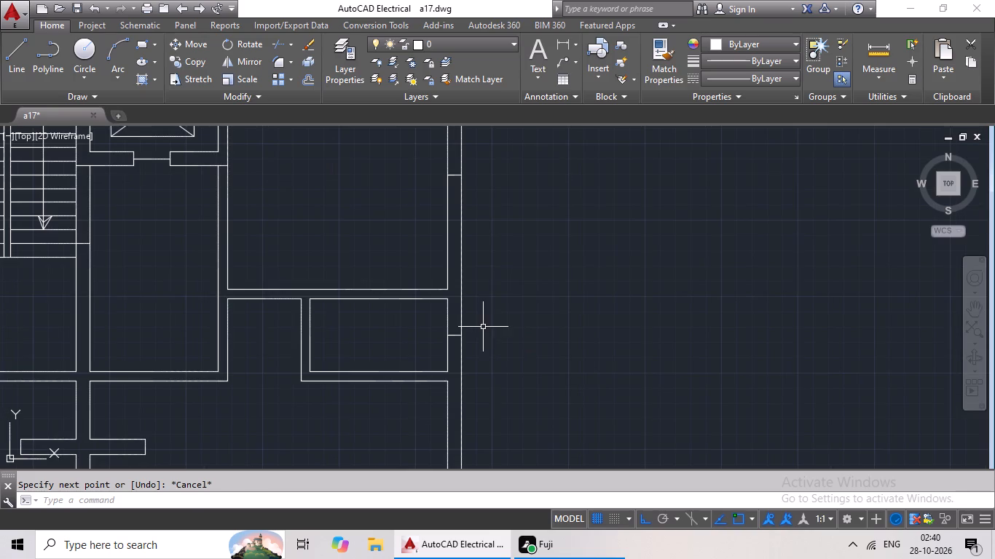
middle_drag(518, 270, 558, 223)
scroll(572, 239, down, 2)
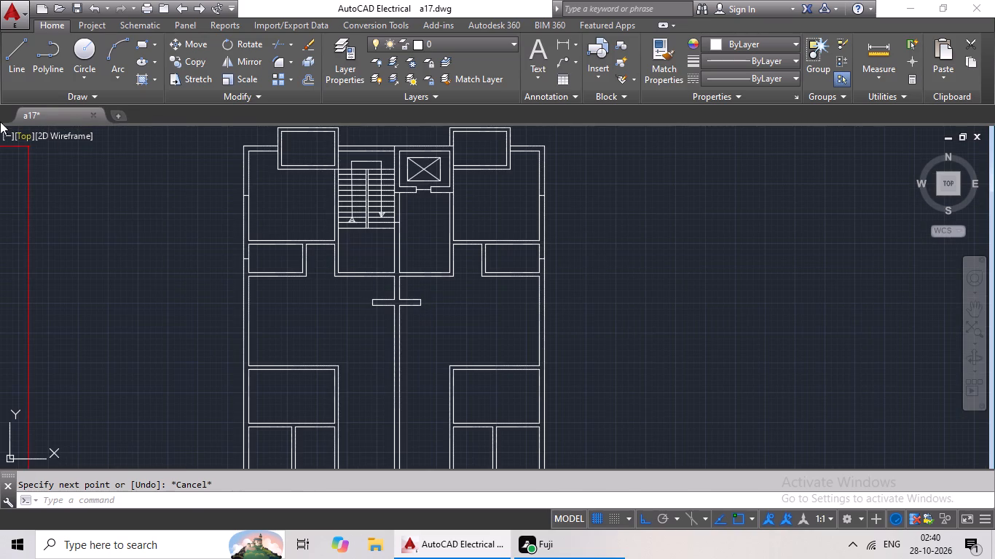
click(16, 70)
scroll(353, 250, down, 1)
middle_drag(361, 261, 373, 226)
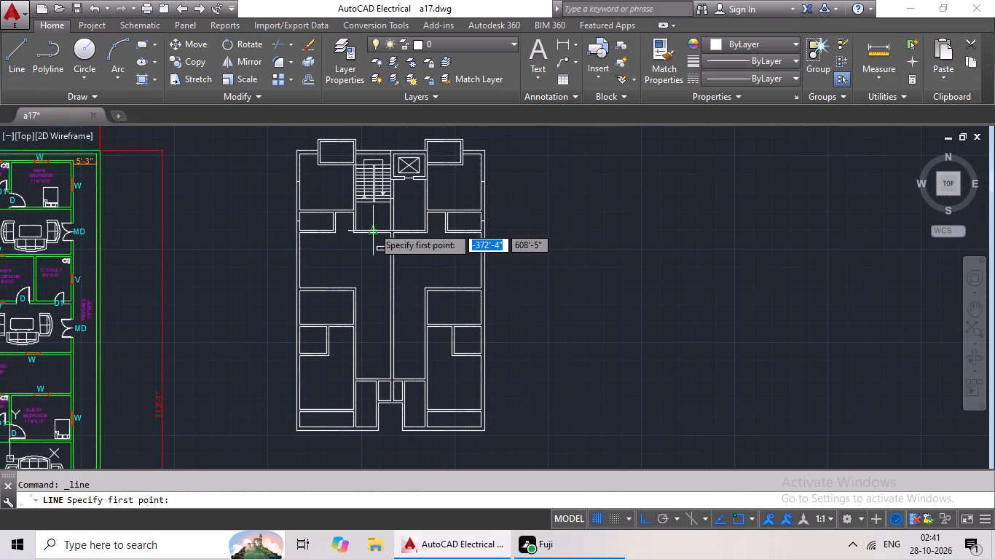
middle_drag(343, 251, 370, 127)
scroll(381, 212, down, 1)
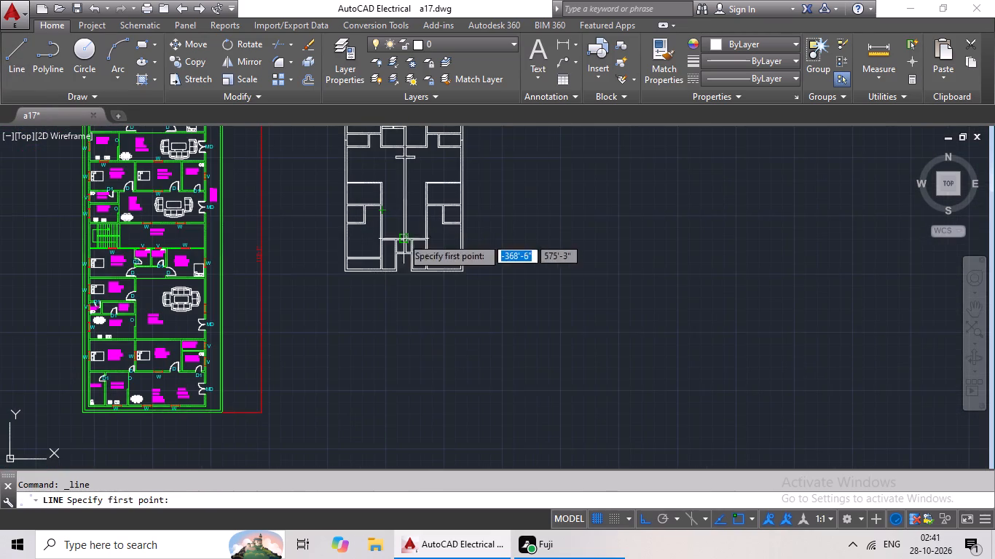
middle_drag(413, 191, 400, 250)
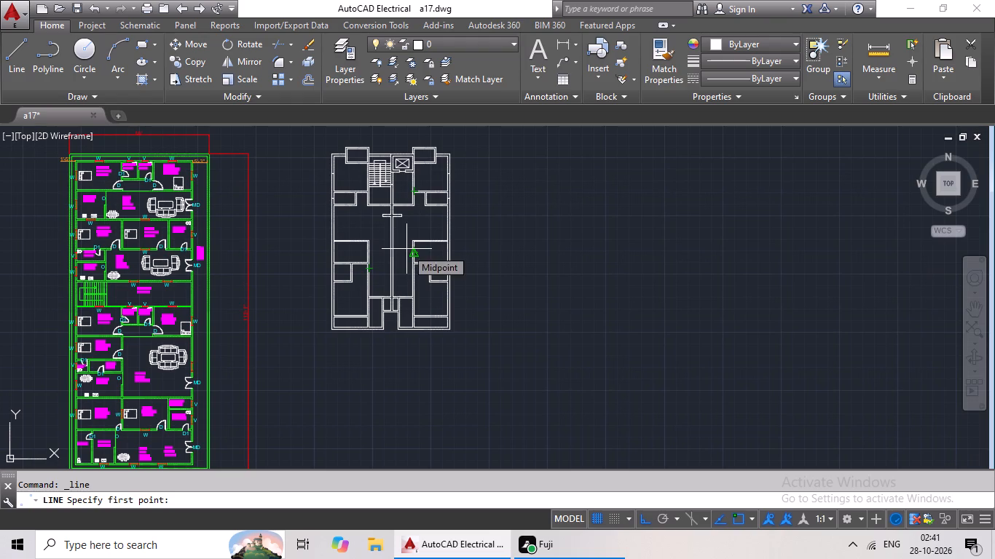
scroll(374, 200, up, 1)
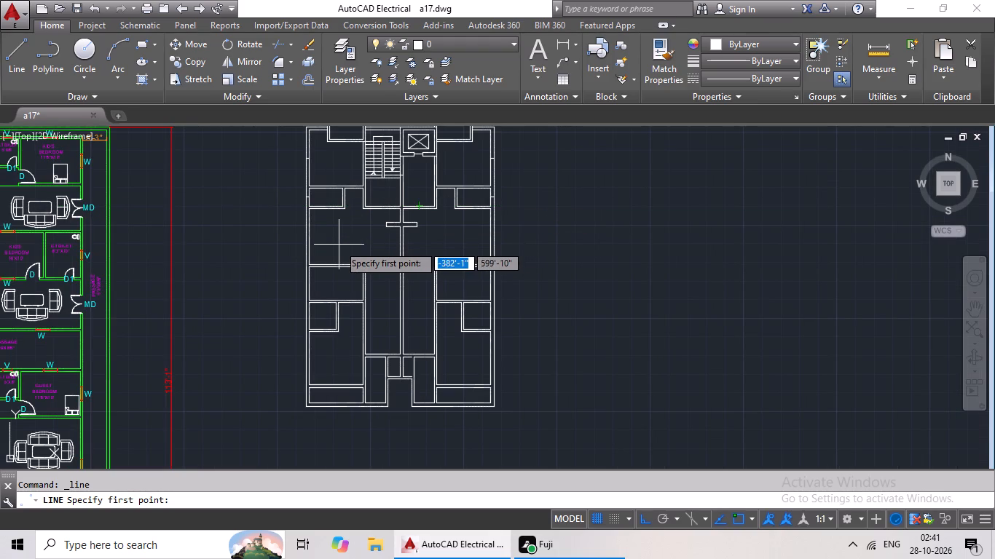
scroll(316, 237, up, 4)
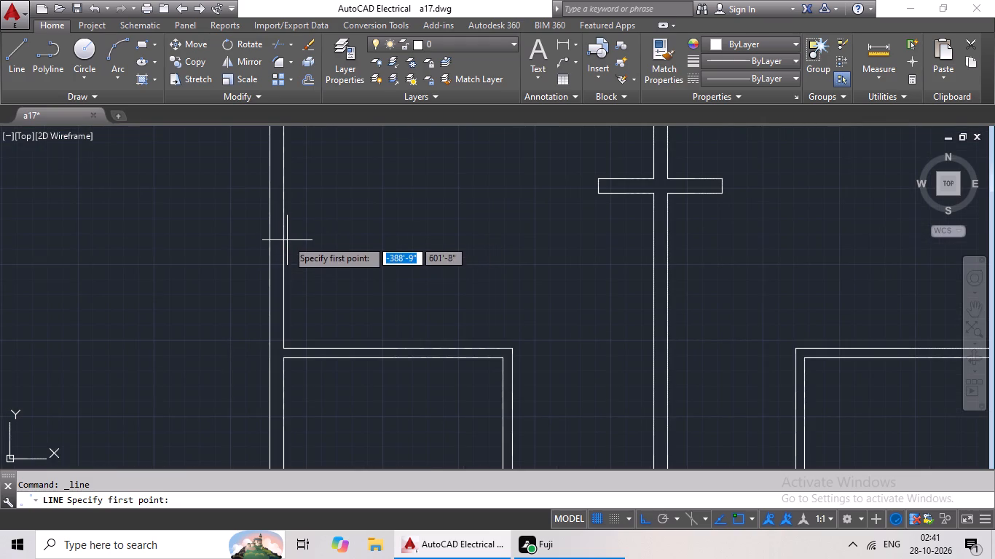
click(284, 234)
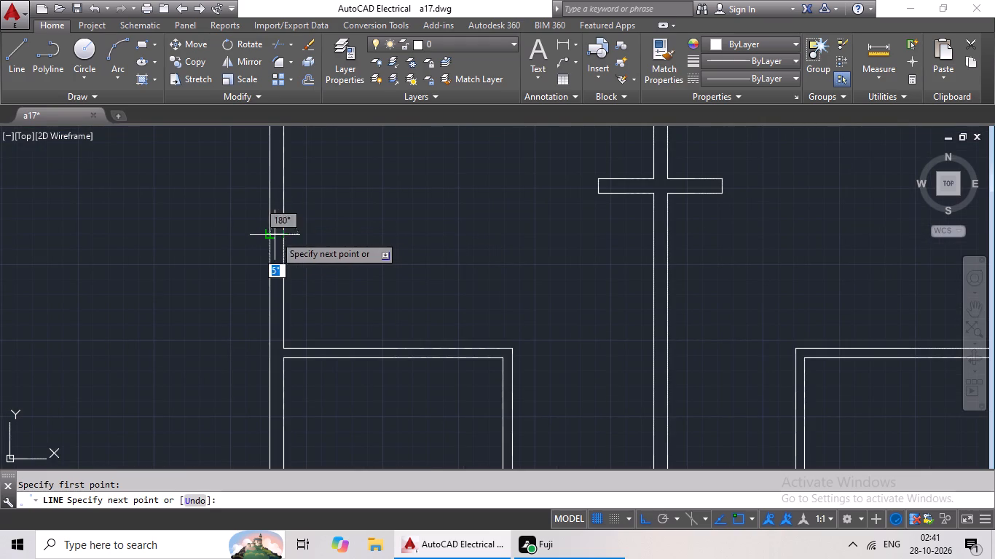
click(266, 234)
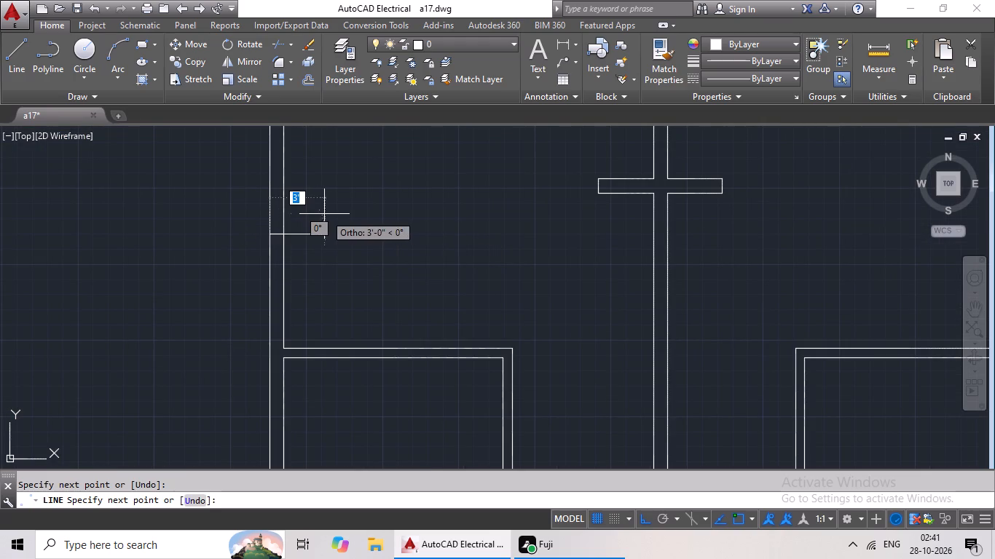
key(Escape)
key(Escape)
Draw a horizontal line across the right outer wall at the midpoint of the large middle right room's side.
click(18, 62)
scroll(598, 365, down, 2)
middle_drag(605, 350, 397, 317)
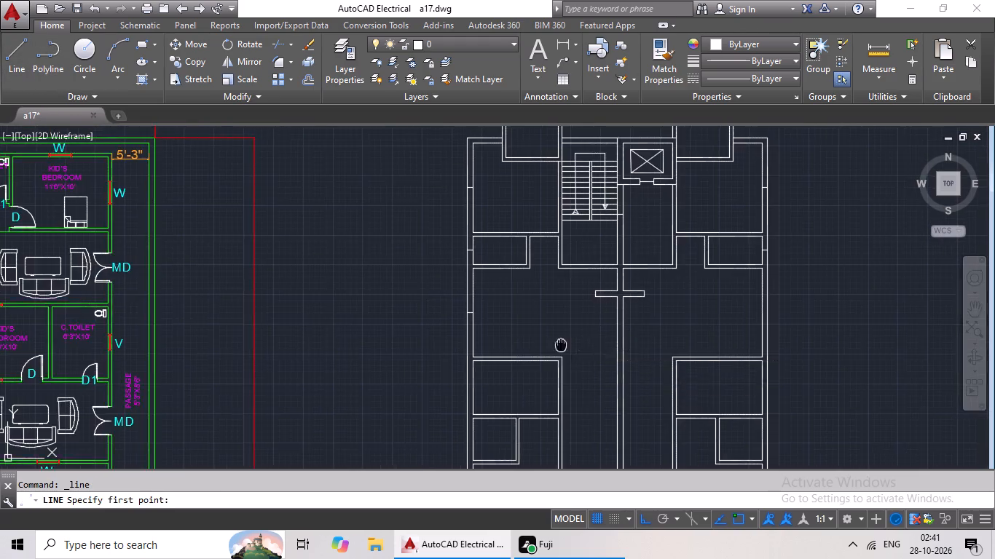
middle_drag(397, 317, 276, 307)
scroll(430, 279, up, 3)
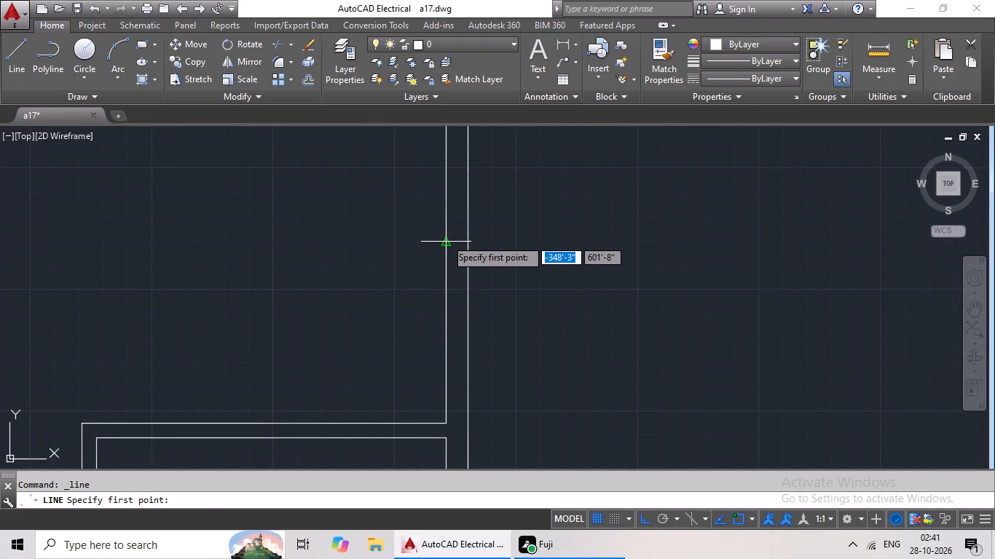
click(446, 239)
click(468, 241)
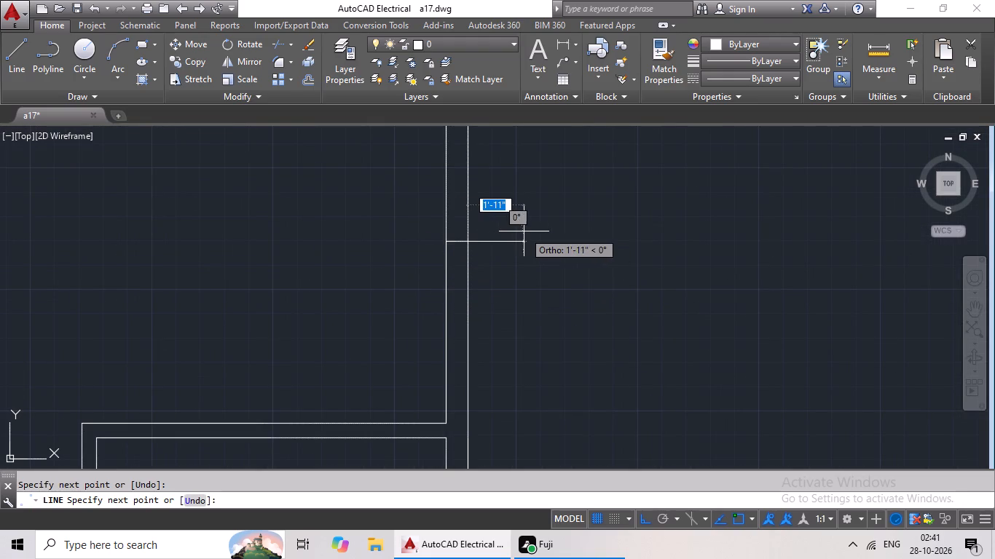
key(Escape)
Draw a horizontal line across the left outer wall at the side midpoint of the room directly below the large middle left room.
click(27, 71)
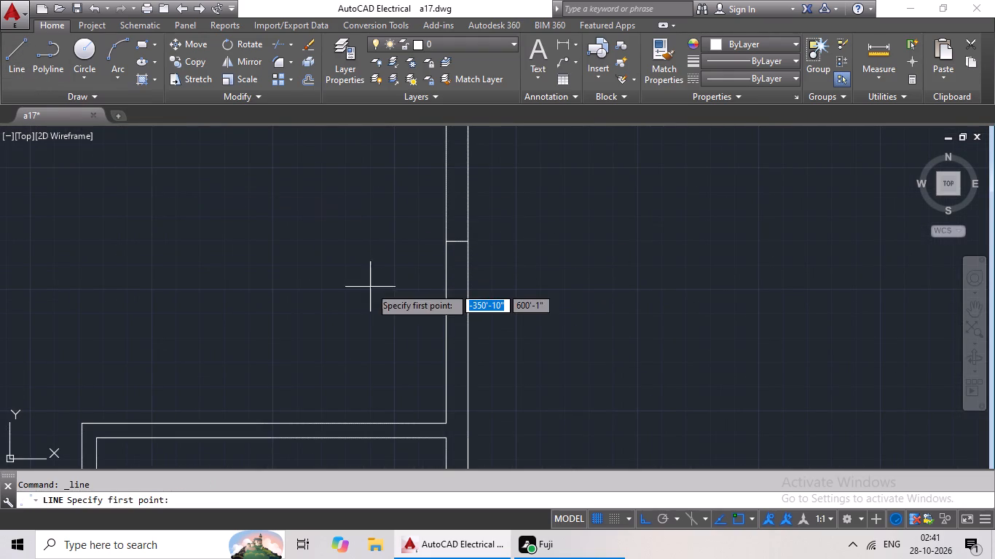
scroll(370, 287, down, 2)
middle_drag(370, 286, 484, 260)
middle_drag(452, 290, 525, 253)
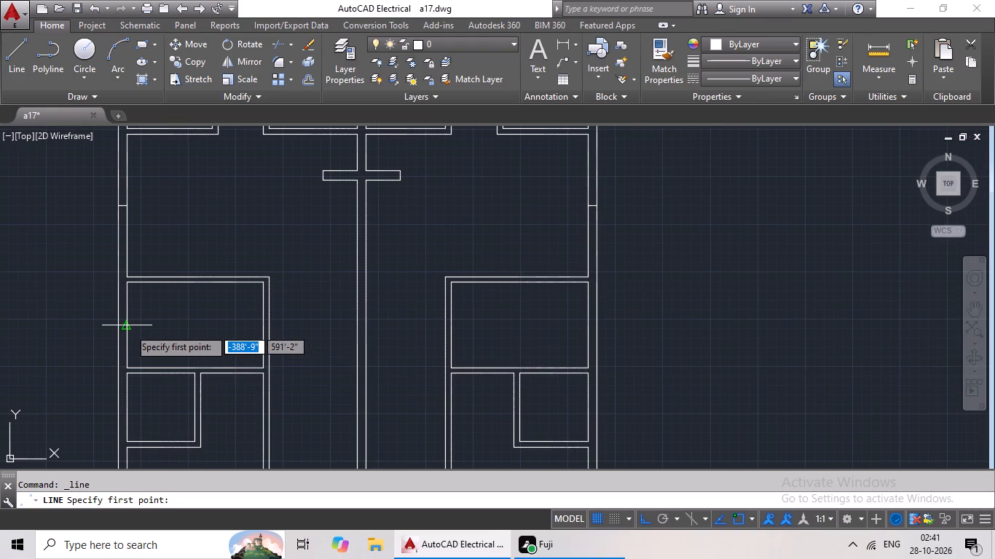
scroll(129, 328, up, 3)
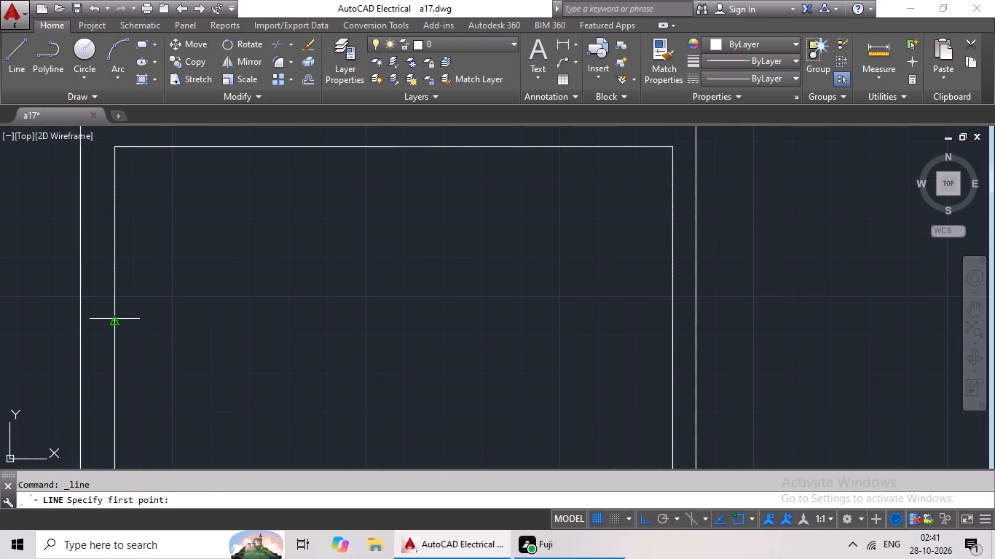
click(114, 323)
click(77, 321)
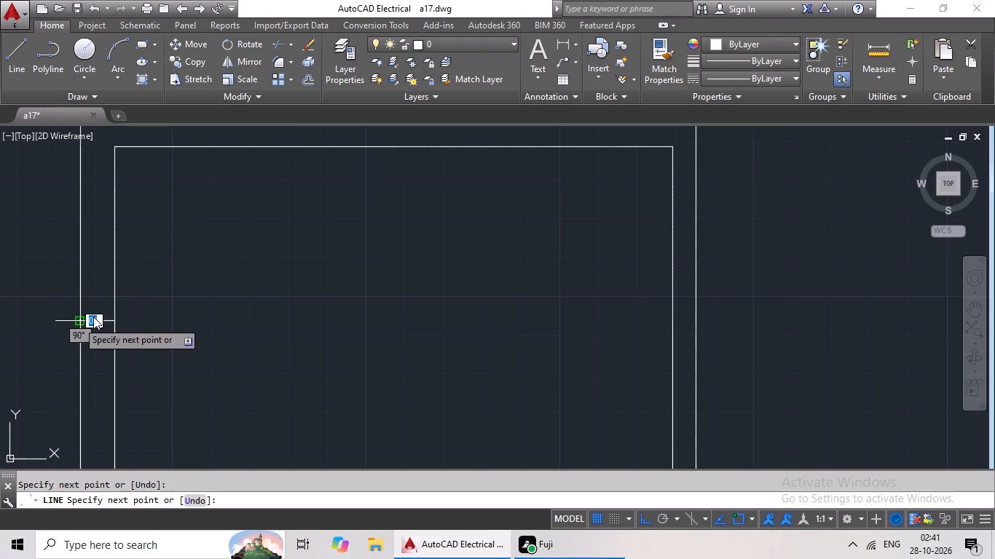
key(Escape)
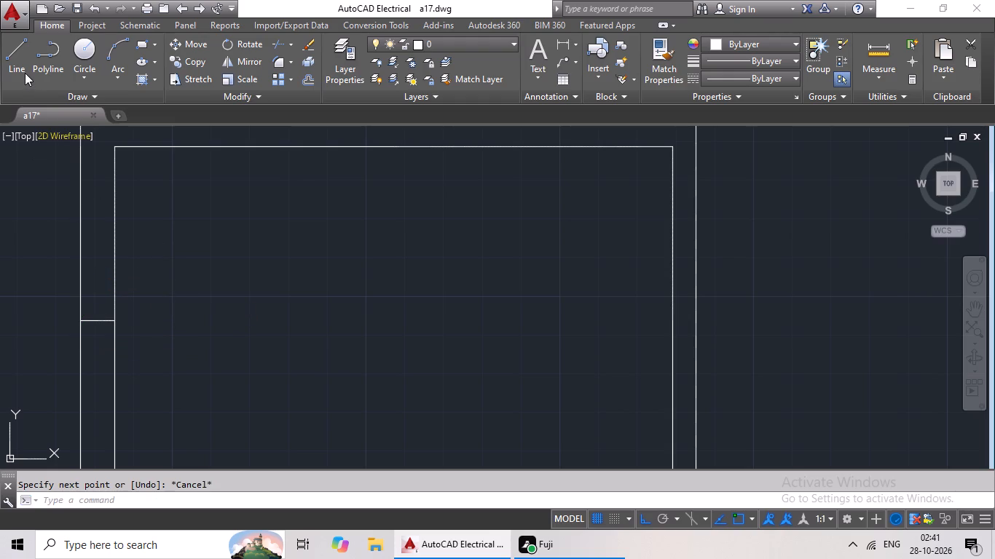
Draw a horizontal line across the right outer wall at the side midpoint of the room directly below the large middle right room.
click(25, 73)
scroll(401, 316, down, 3)
middle_drag(412, 320, 245, 296)
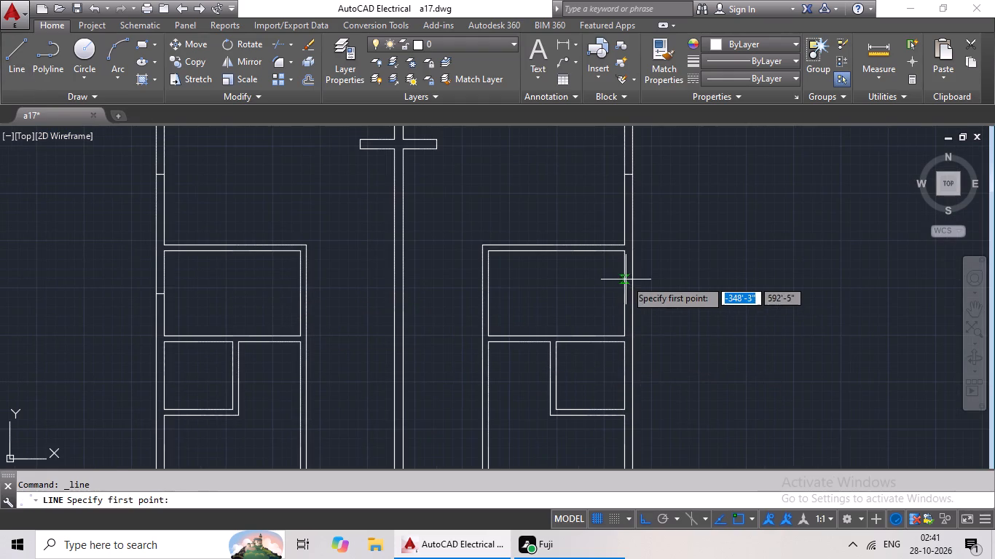
scroll(626, 279, up, 2)
click(620, 318)
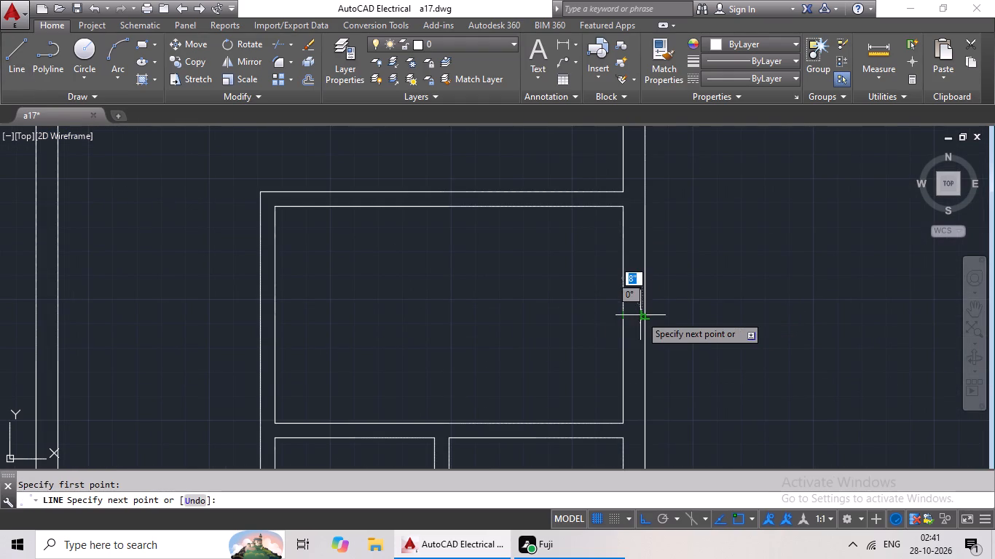
click(645, 317)
key(Escape)
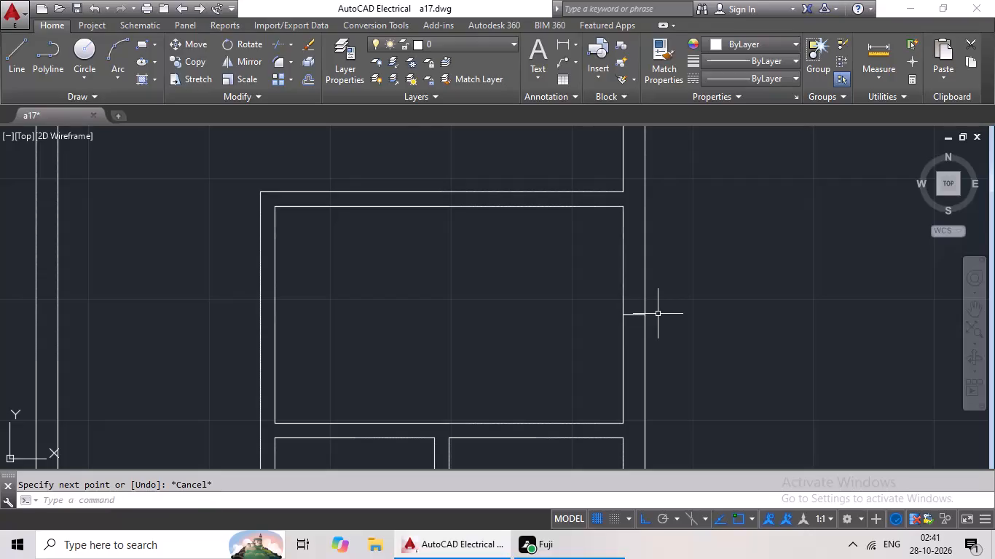
Draw a horizontal line across the right outer wall at the midpoint of the lower small right room's side.
click(26, 68)
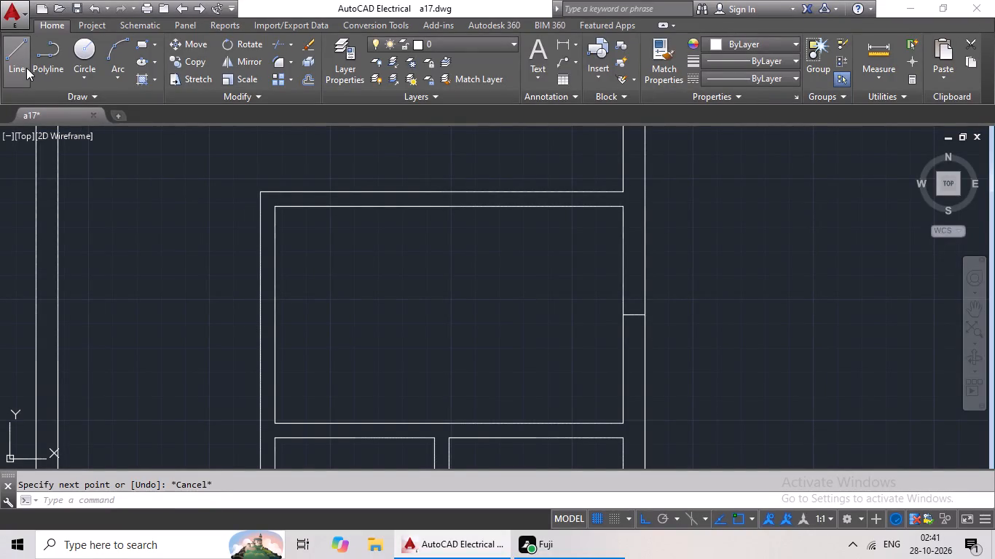
scroll(469, 308, down, 3)
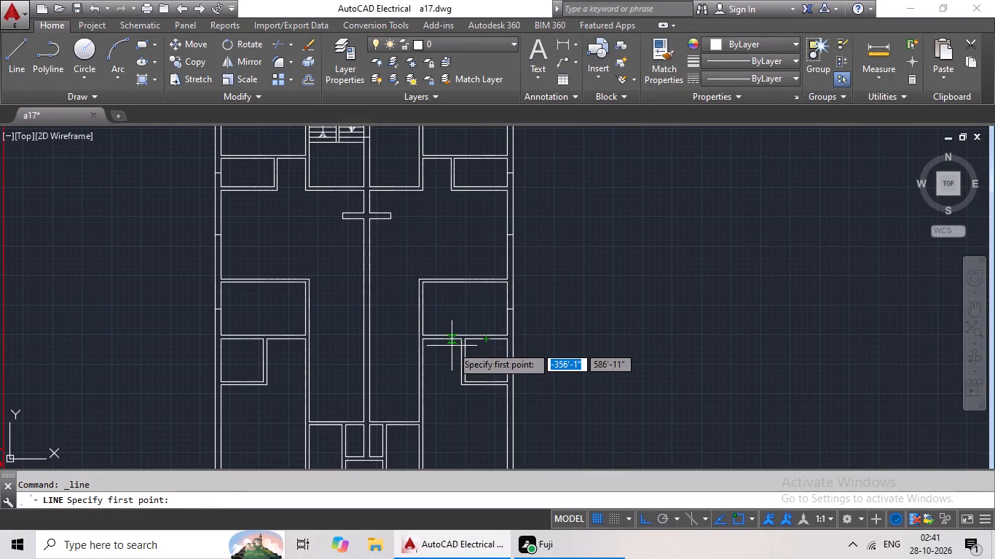
middle_drag(452, 344, 468, 266)
scroll(519, 278, up, 2)
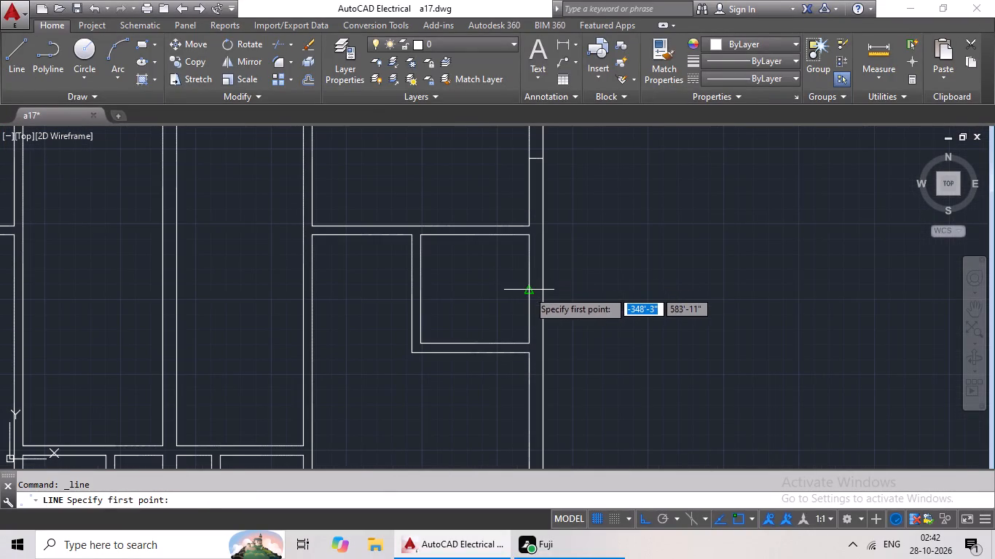
click(528, 290)
click(545, 290)
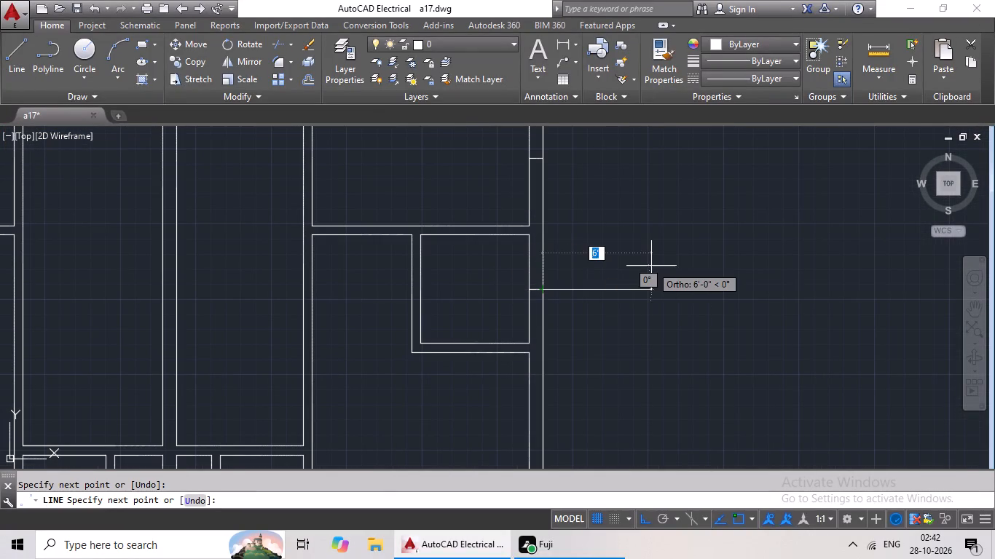
key(Escape)
Draw a horizontal line across the left outer wall at the midpoint of the lower small left room's side.
click(3, 60)
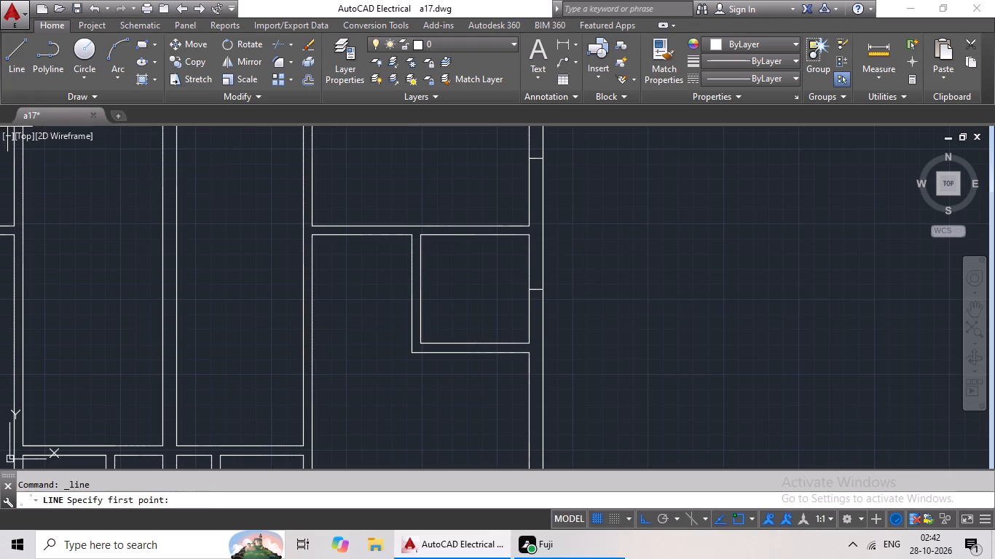
scroll(216, 195, down, 2)
middle_drag(75, 237, 147, 245)
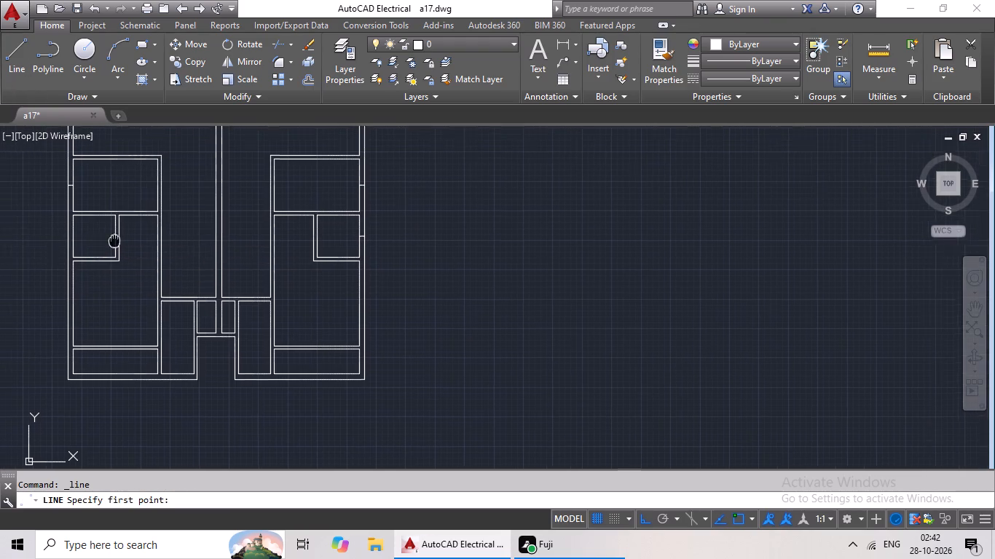
middle_drag(147, 245, 148, 245)
scroll(129, 242, up, 2)
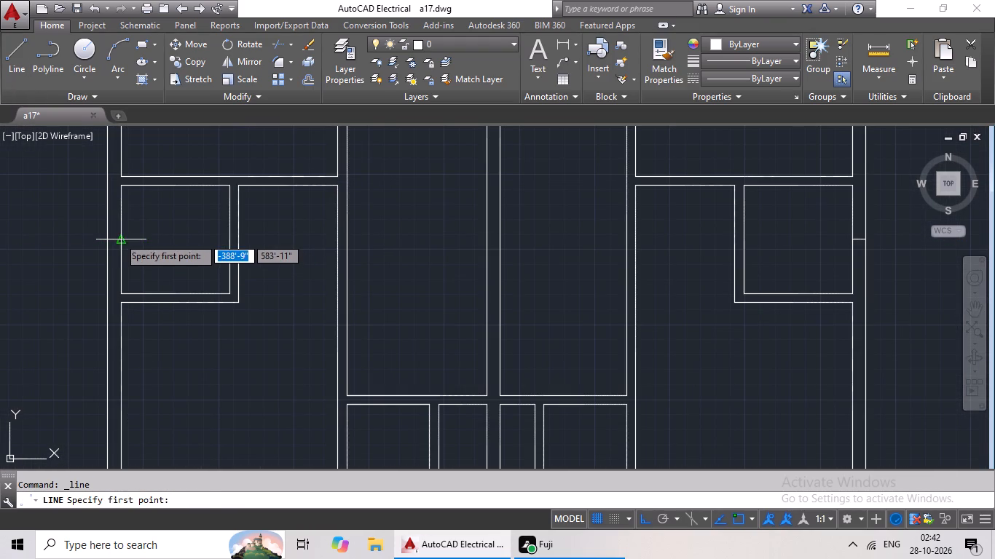
click(119, 237)
click(106, 235)
key(Escape)
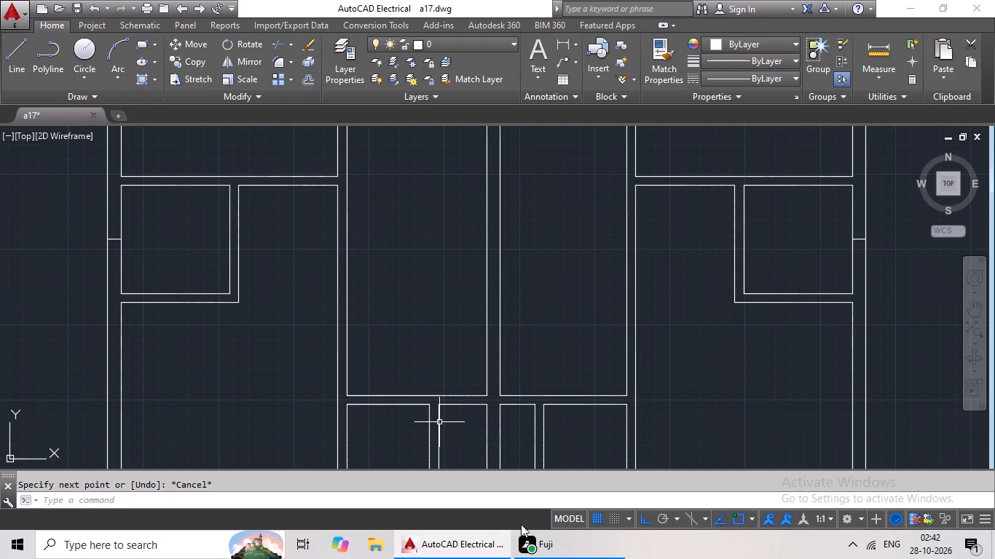
Draw a horizontal line across the left outer wall at the side midpoint of the large room below the lower small left room.
click(17, 73)
scroll(240, 296, down, 1)
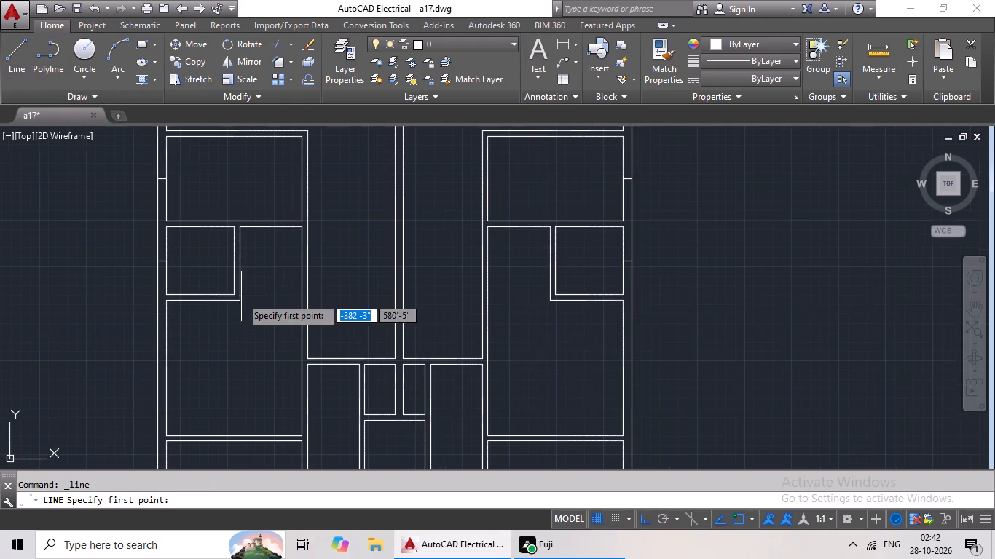
middle_drag(272, 304, 332, 189)
middle_drag(352, 156, 366, 134)
middle_drag(355, 268, 339, 334)
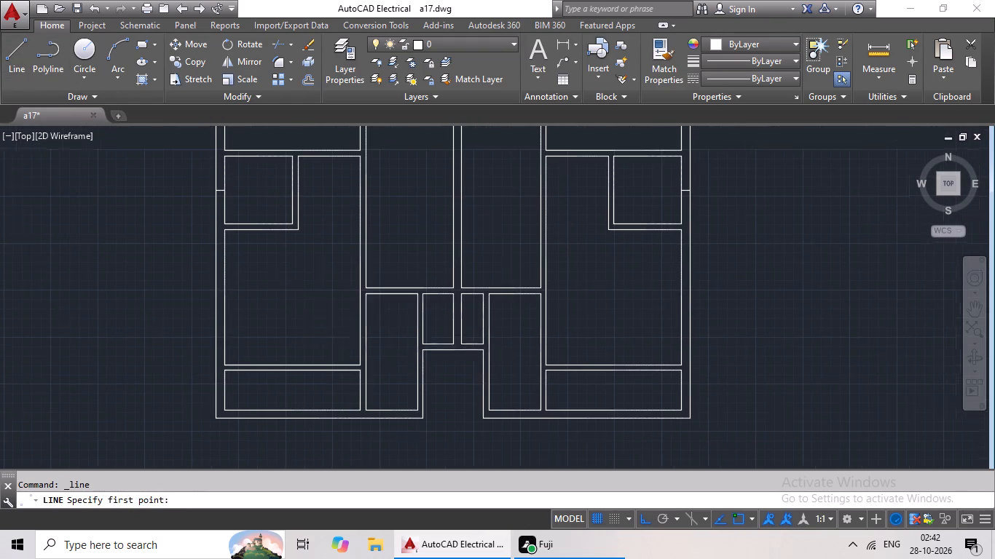
middle_drag(339, 334, 338, 335)
scroll(253, 282, up, 1)
click(205, 303)
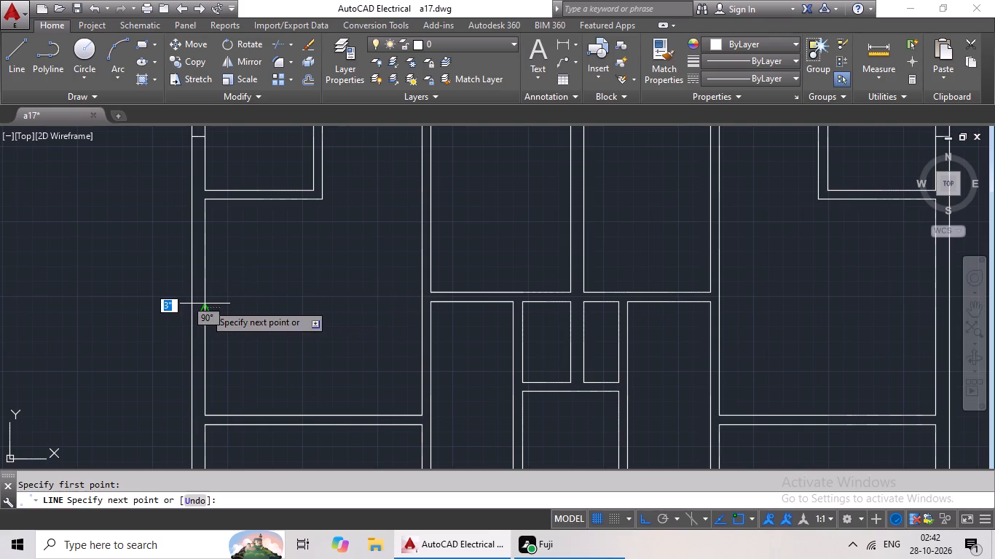
click(188, 309)
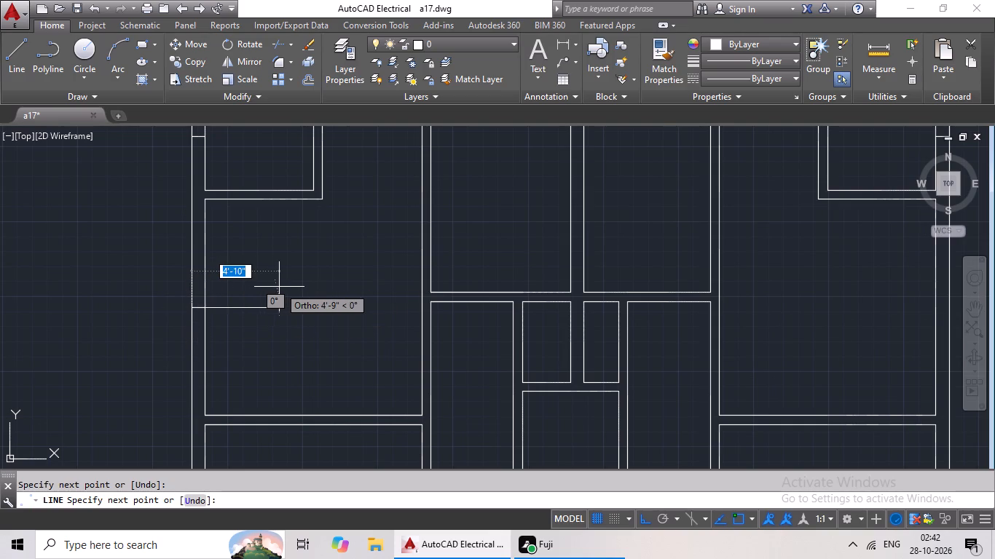
key(Escape)
key(Escape)
key(Escape)
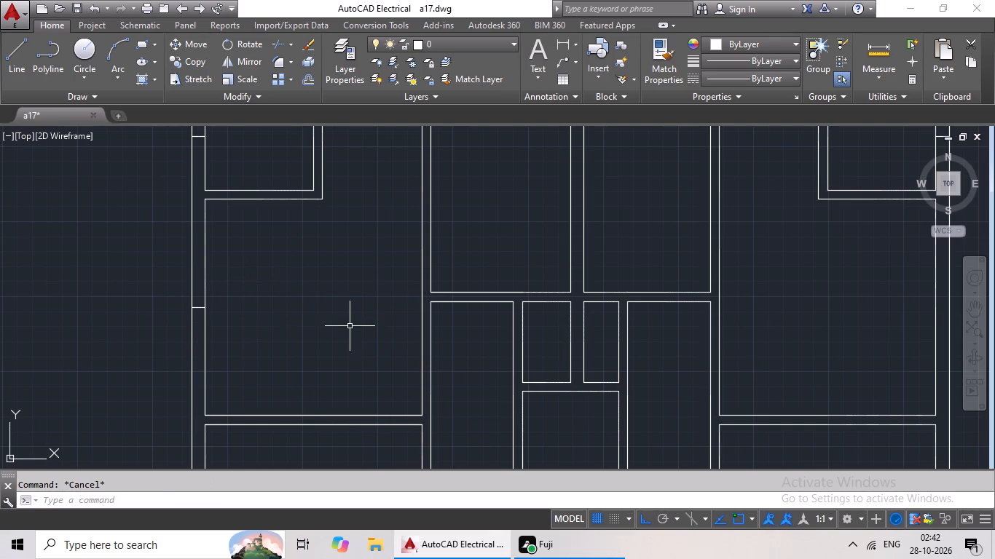
Draw a short vertical line across the partition between the large lower left room and the bottom left room, left of its middle.
drag(24, 71, 28, 88)
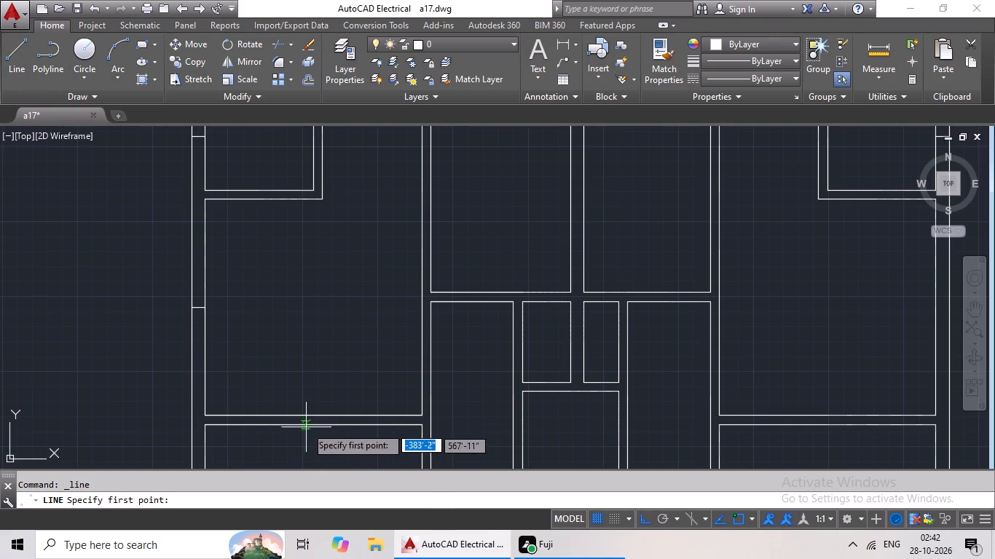
middle_drag(307, 426, 322, 373)
click(277, 363)
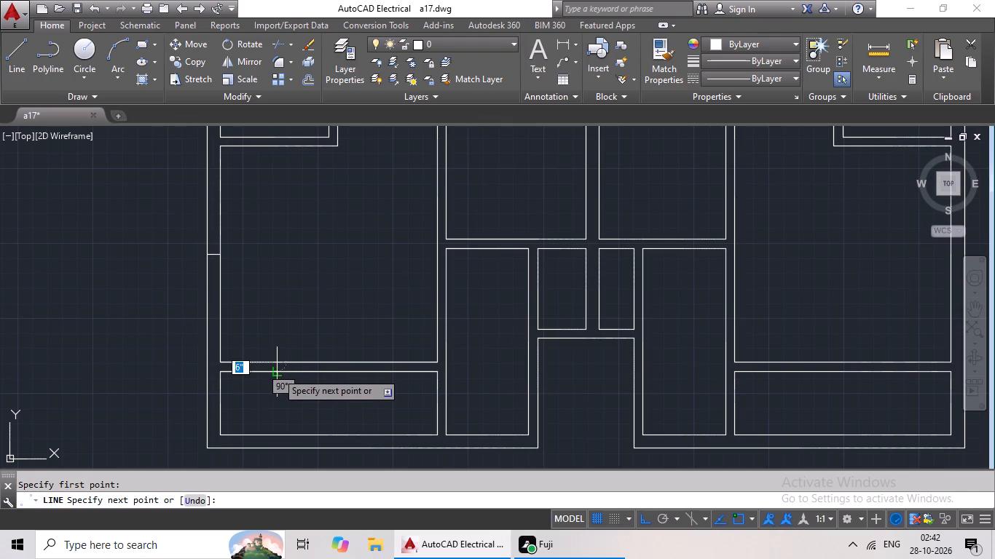
click(277, 372)
key(Escape)
key(Escape)
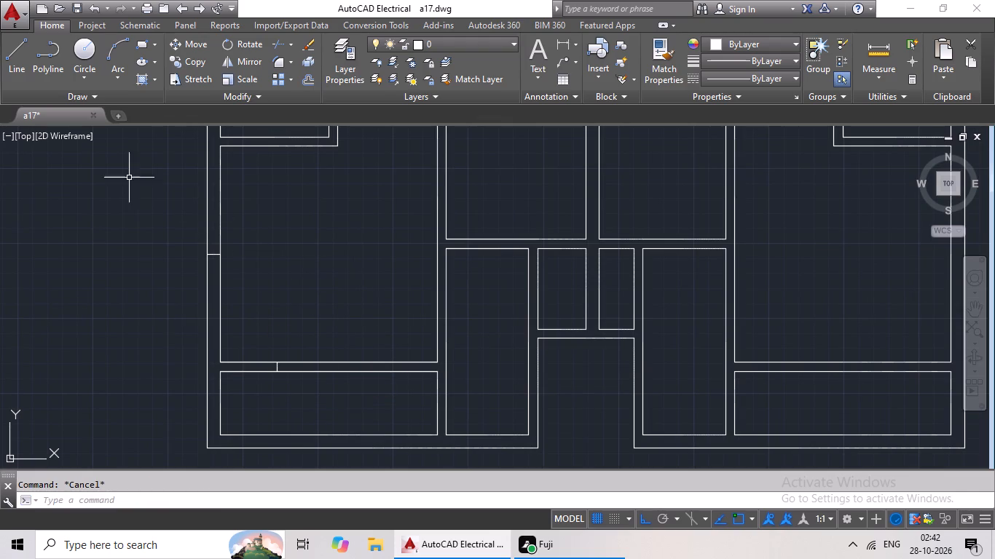
Draw a horizontal line across the right outer wall at the side midpoint of the large room below the lower small right room.
click(17, 70)
scroll(379, 277, down, 2)
middle_drag(380, 277, 268, 285)
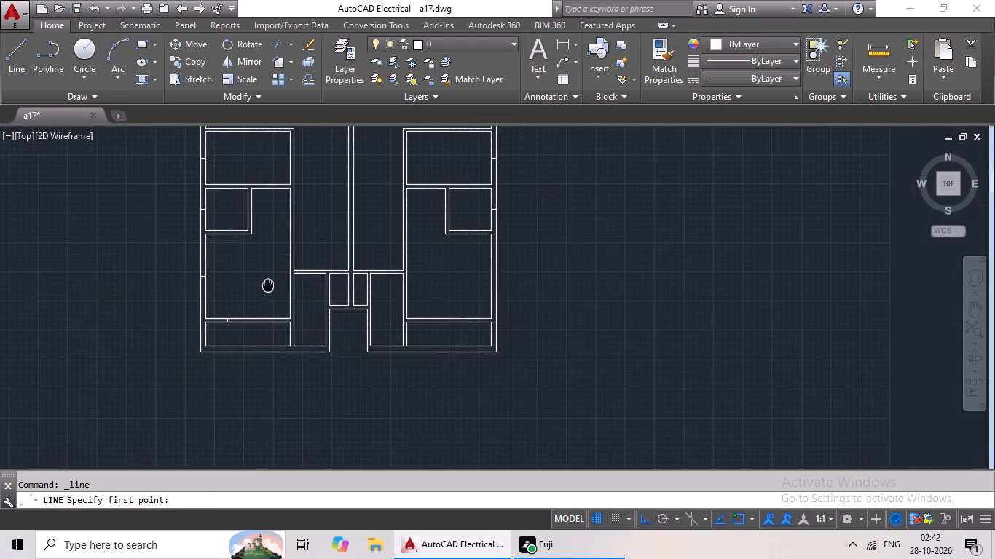
scroll(509, 261, up, 2)
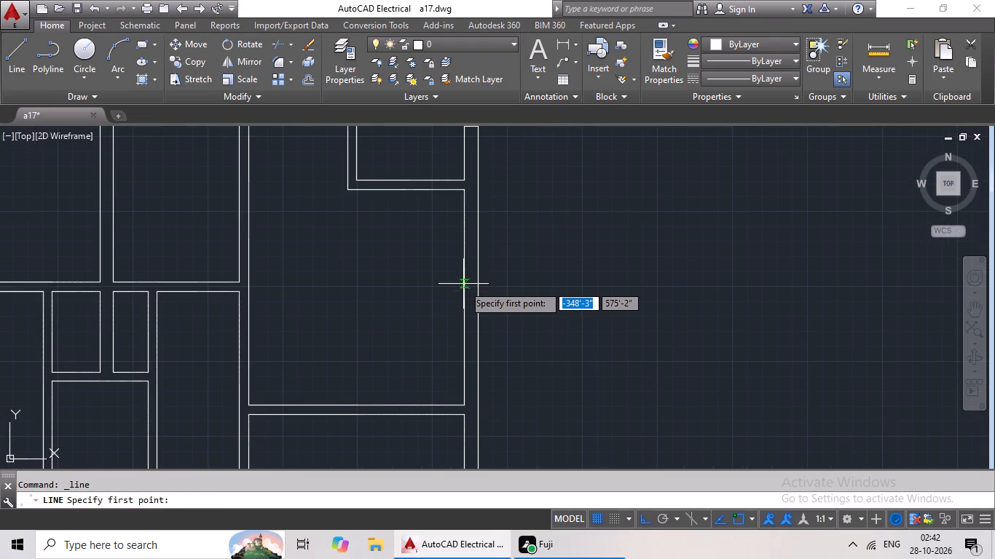
click(462, 300)
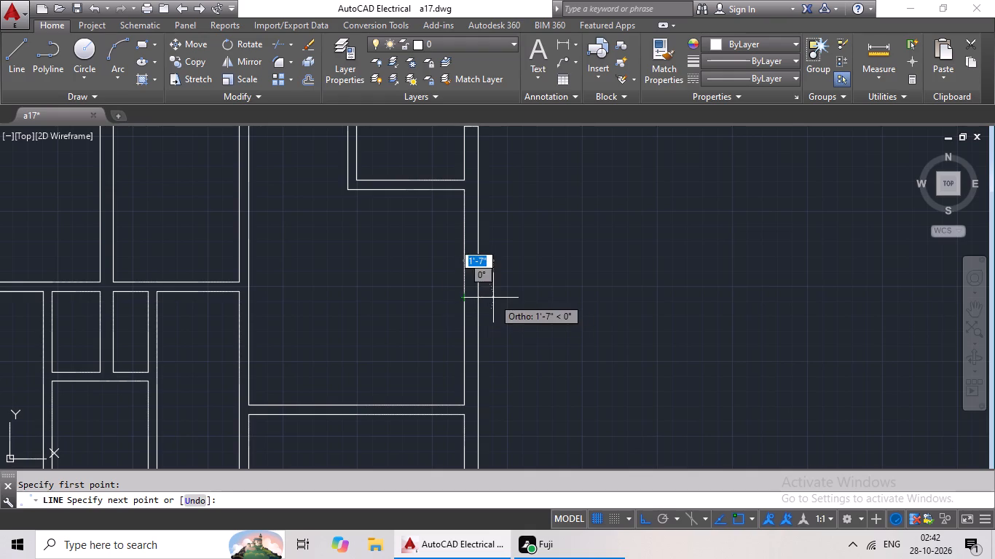
click(481, 300)
key(Escape)
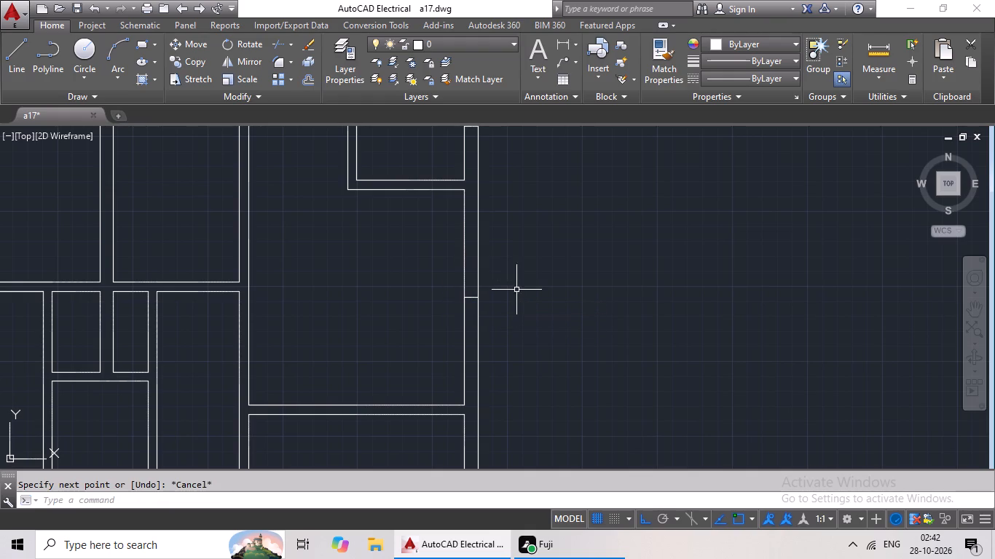
Draw a short vertical line across the partition between the large lower right room and the bottom right room, right of its middle.
click(16, 58)
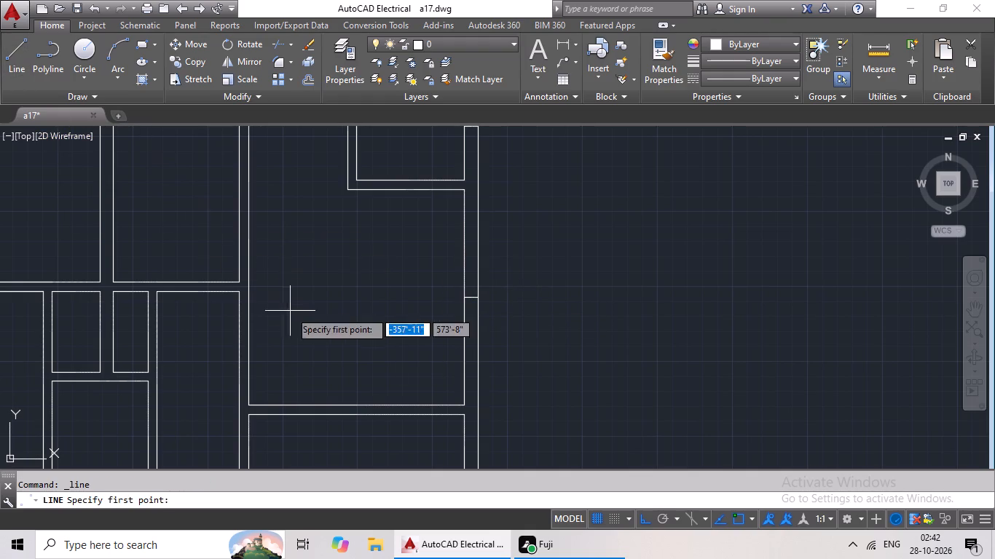
middle_drag(291, 311, 332, 225)
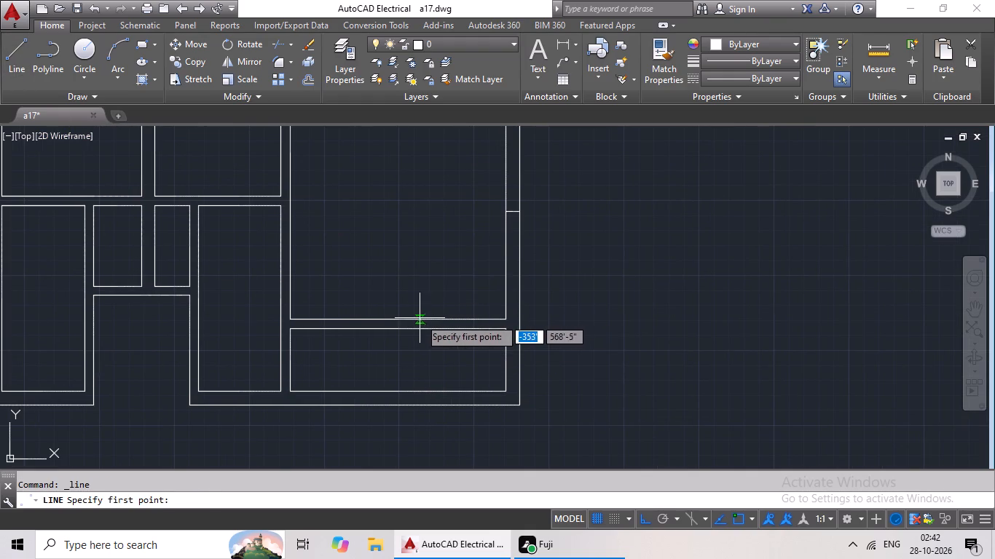
click(420, 317)
click(421, 328)
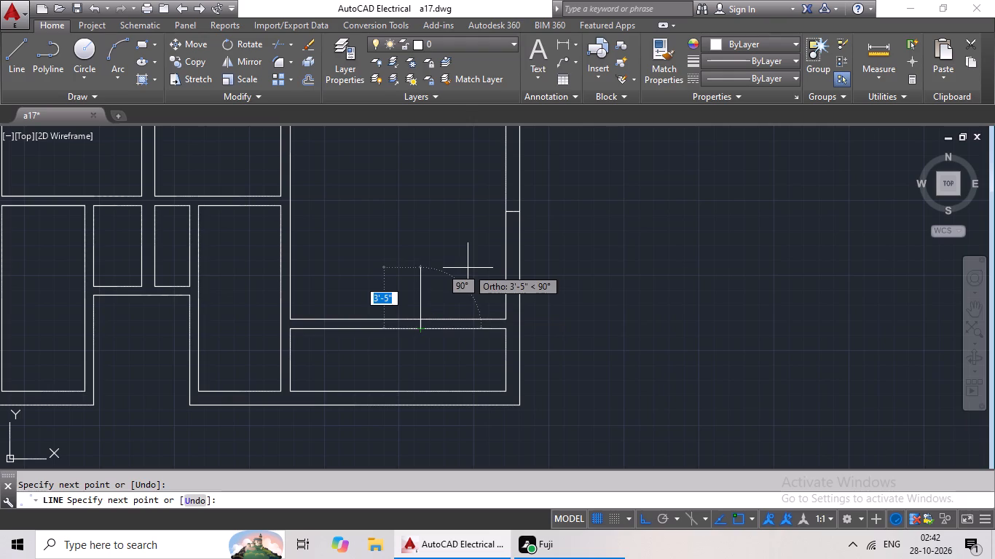
key(Escape)
key(Escape)
Draw a vertical line across the bottom outer wall at the midpoint of the narrow room right of the recess.
click(15, 79)
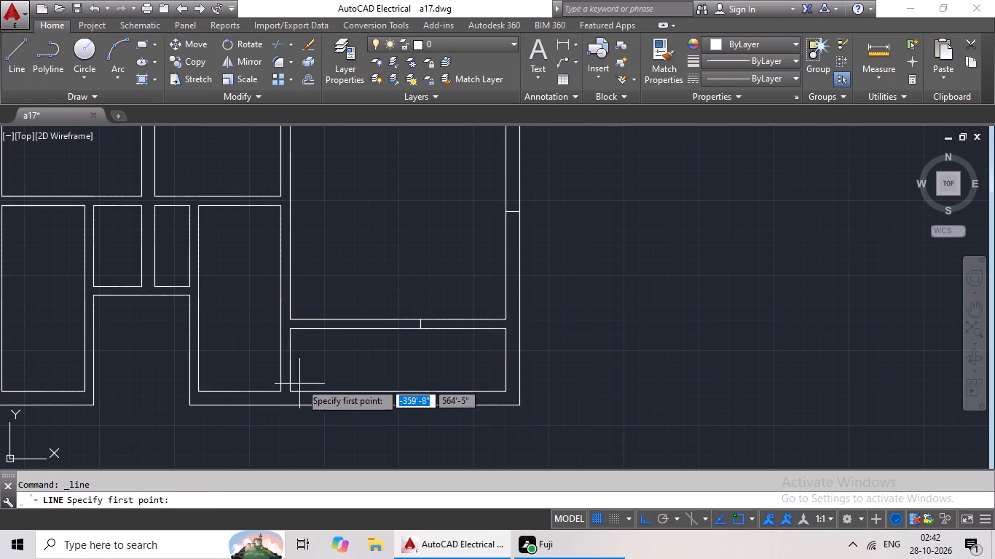
middle_drag(318, 344, 342, 289)
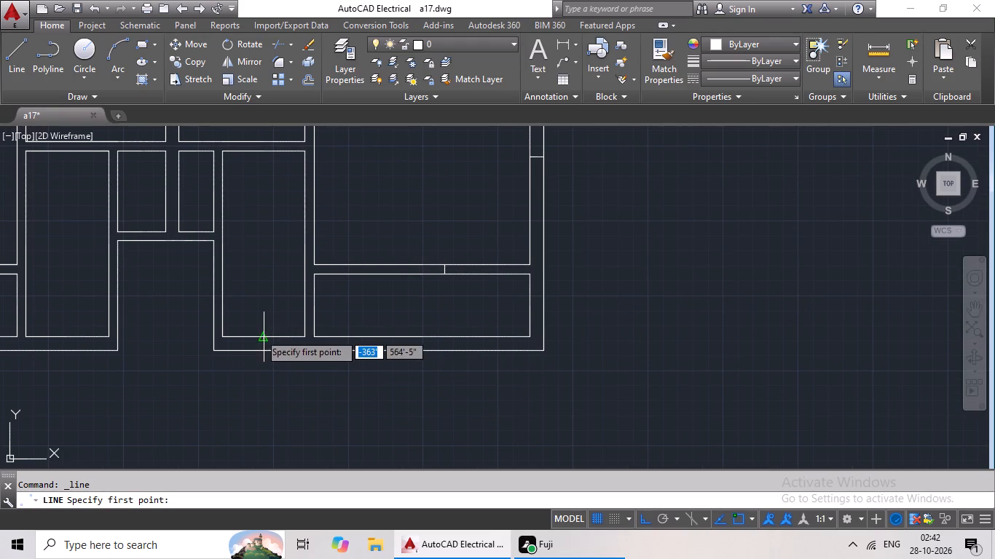
click(264, 336)
click(264, 350)
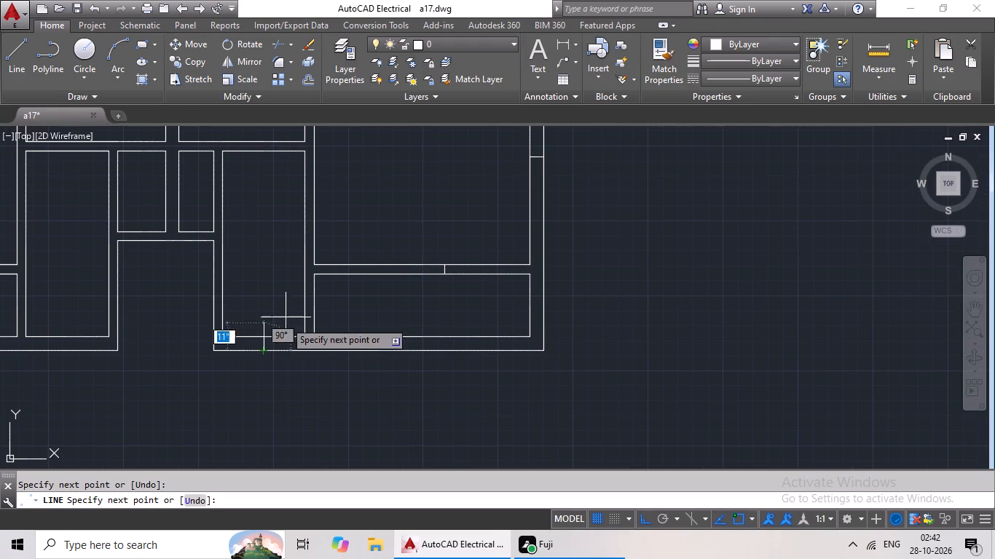
key(Escape)
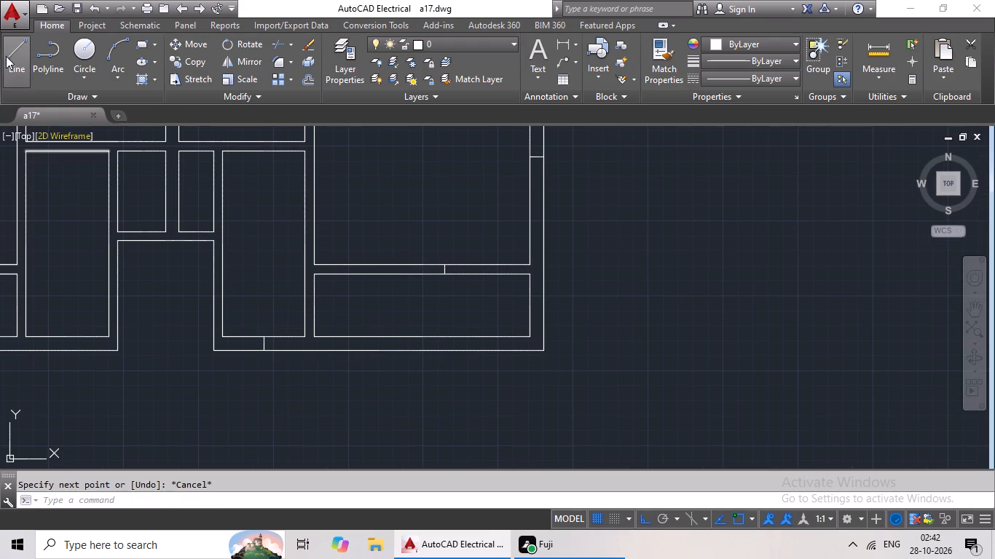
Draw a vertical line across the bottom outer wall at the midpoint of the narrow room left of the recess.
click(9, 55)
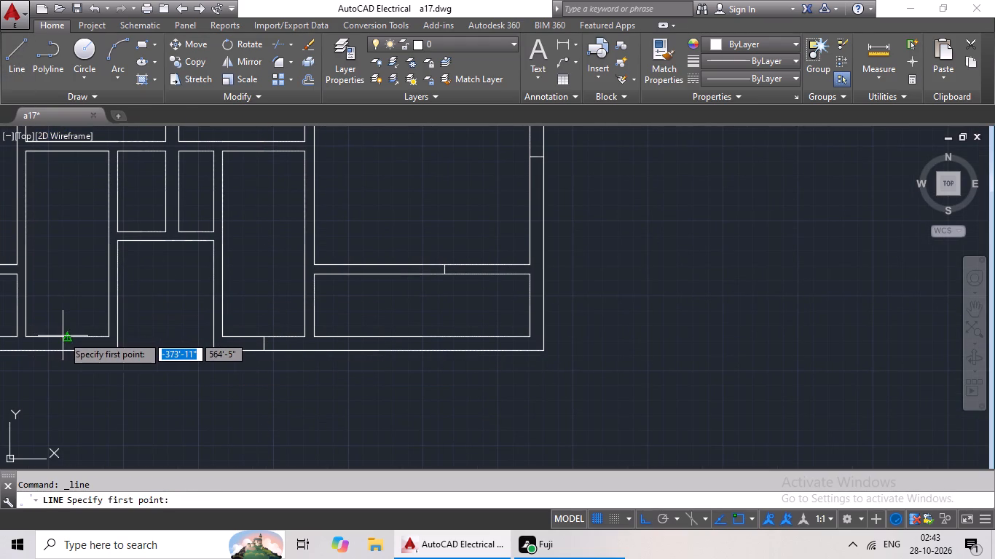
click(65, 336)
click(66, 349)
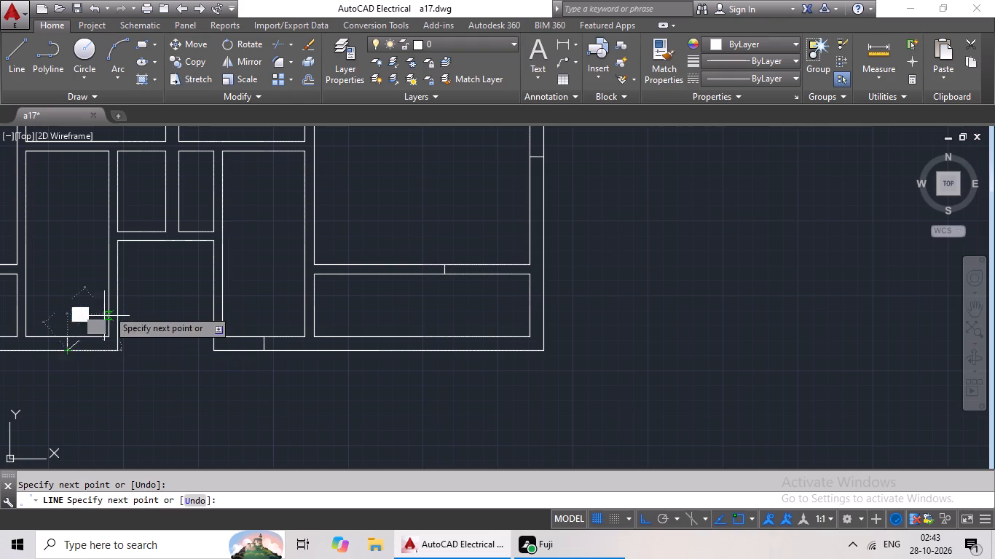
key(Escape)
Draw a 3' horizontal line in the empty area to the right of the redrawn building plan.
scroll(201, 341, down, 2)
middle_drag(205, 339, 328, 399)
middle_drag(356, 417, 364, 415)
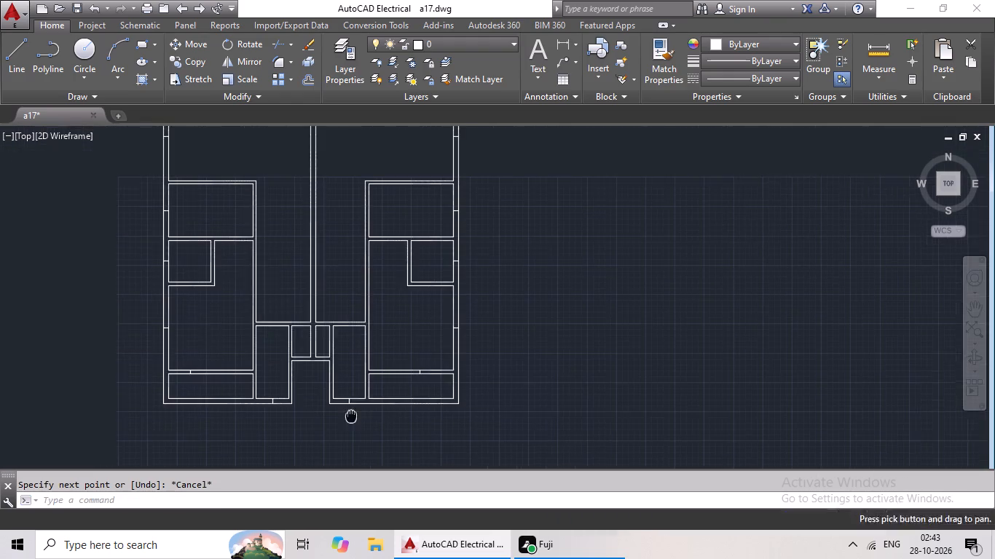
middle_drag(364, 415, 365, 415)
scroll(374, 391, down, 1)
middle_drag(429, 347, 398, 387)
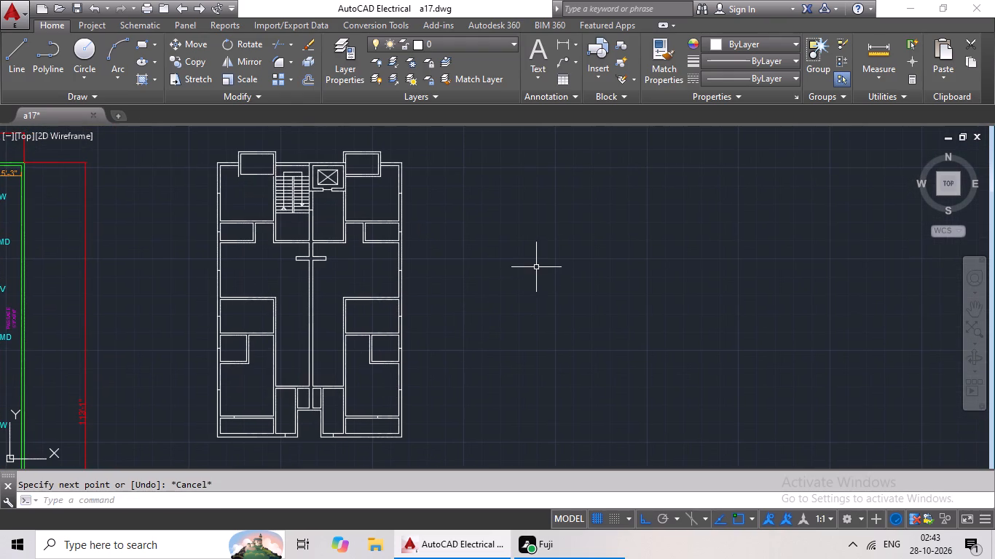
key(Escape)
key(Escape)
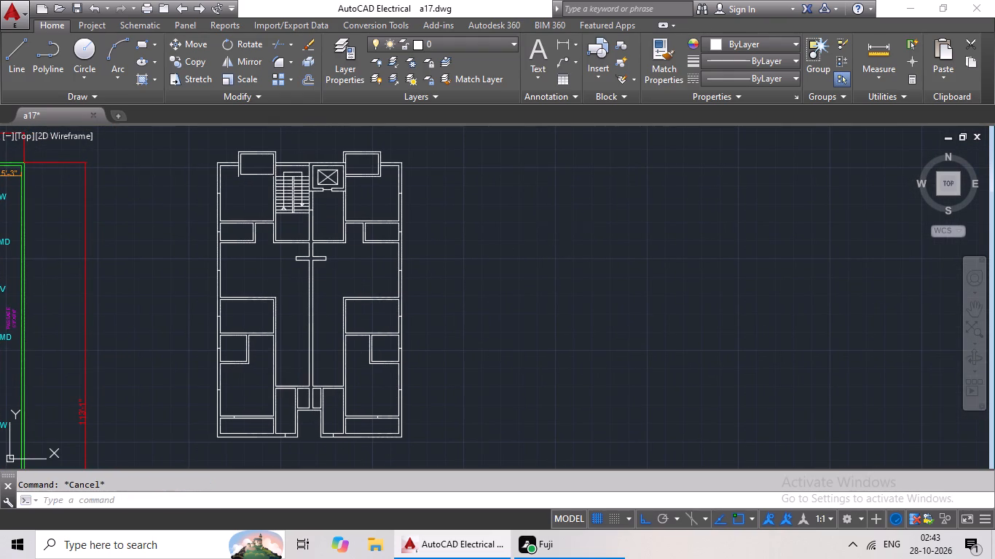
key(Escape)
key(Escape)
scroll(388, 251, down, 1)
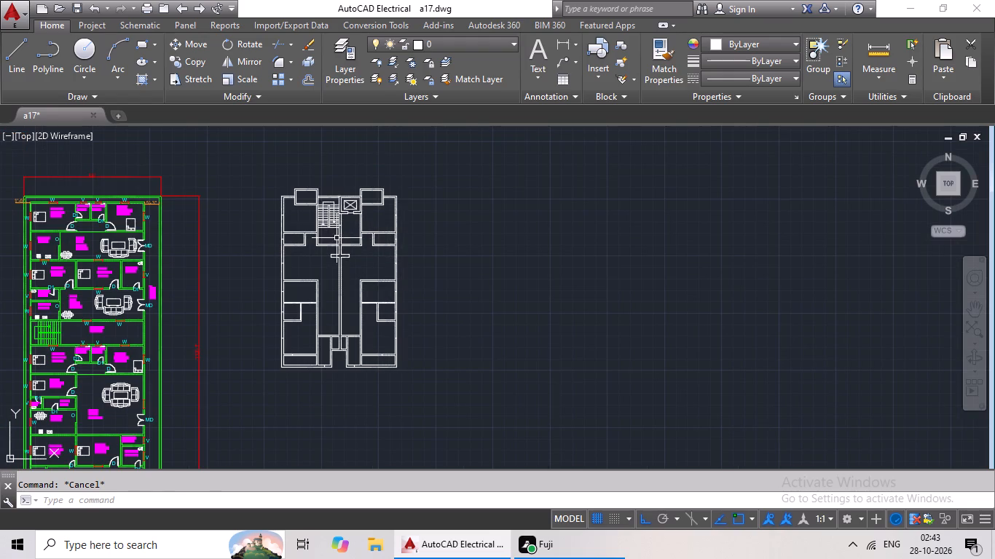
key(Escape)
middle_drag(503, 256, 442, 274)
key(Escape)
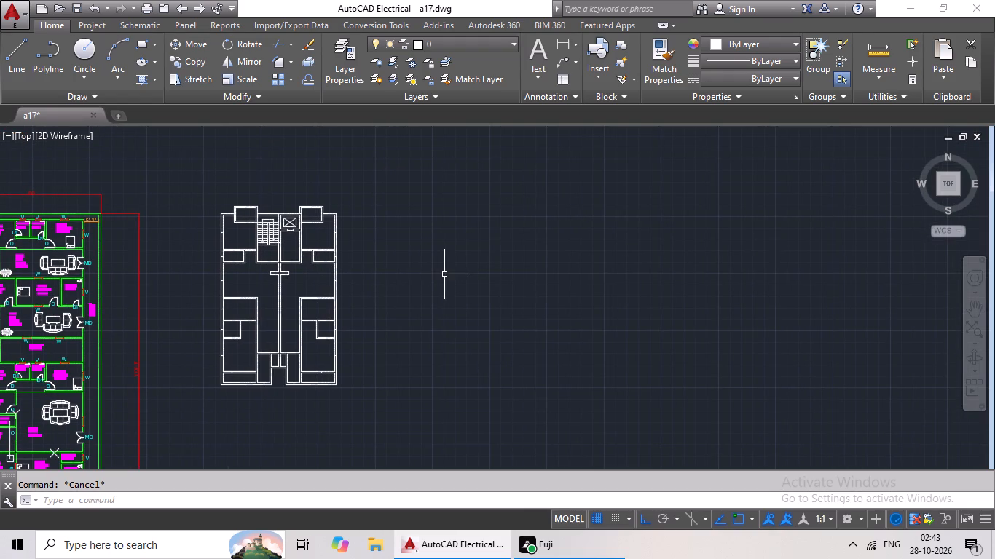
click(20, 65)
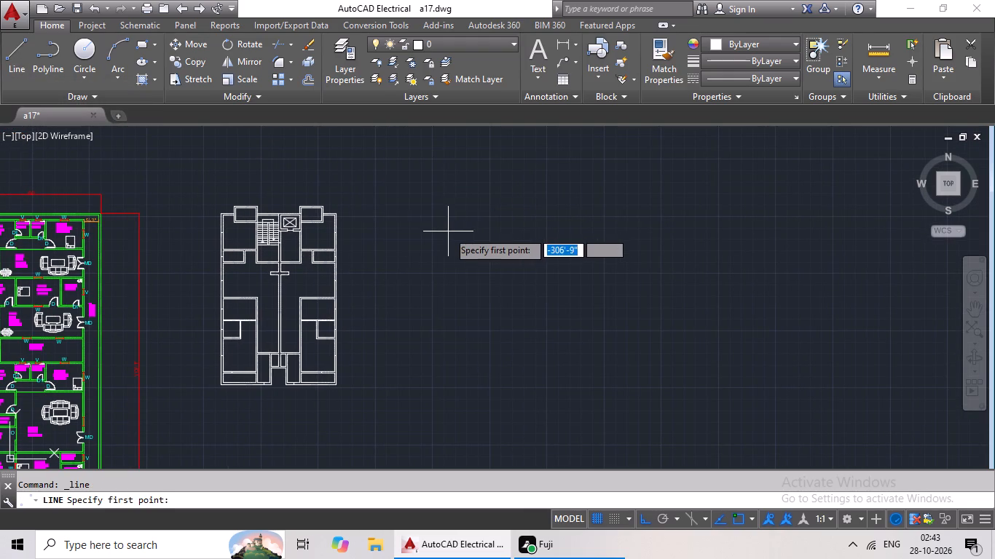
scroll(447, 231, up, 2)
scroll(447, 231, down, 1)
drag(444, 234, 454, 235)
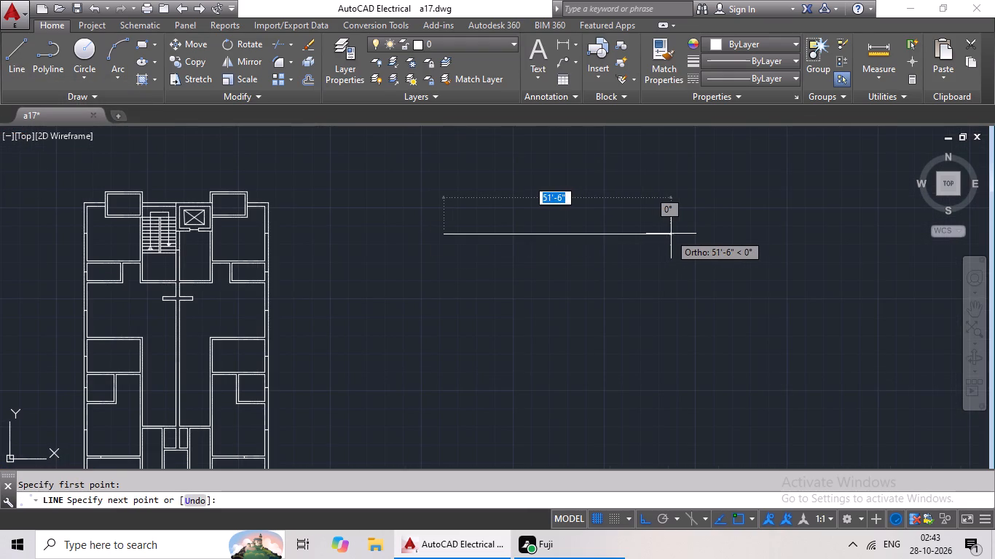
text(3')
key(Return)
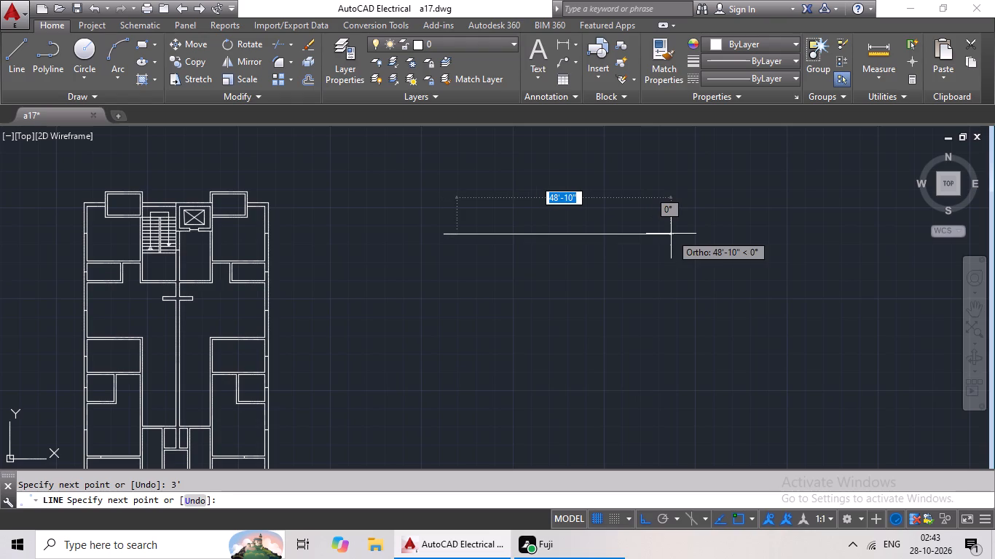
key(Escape)
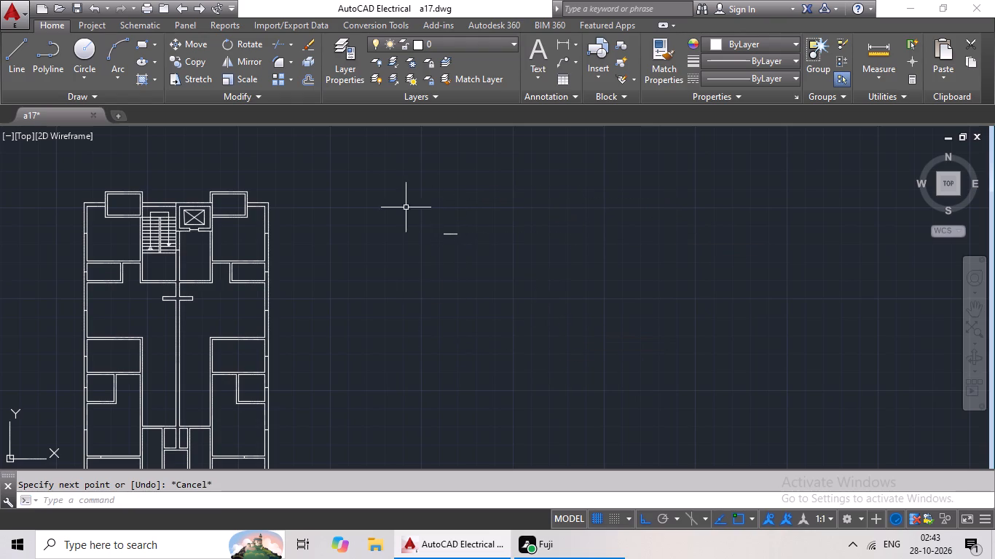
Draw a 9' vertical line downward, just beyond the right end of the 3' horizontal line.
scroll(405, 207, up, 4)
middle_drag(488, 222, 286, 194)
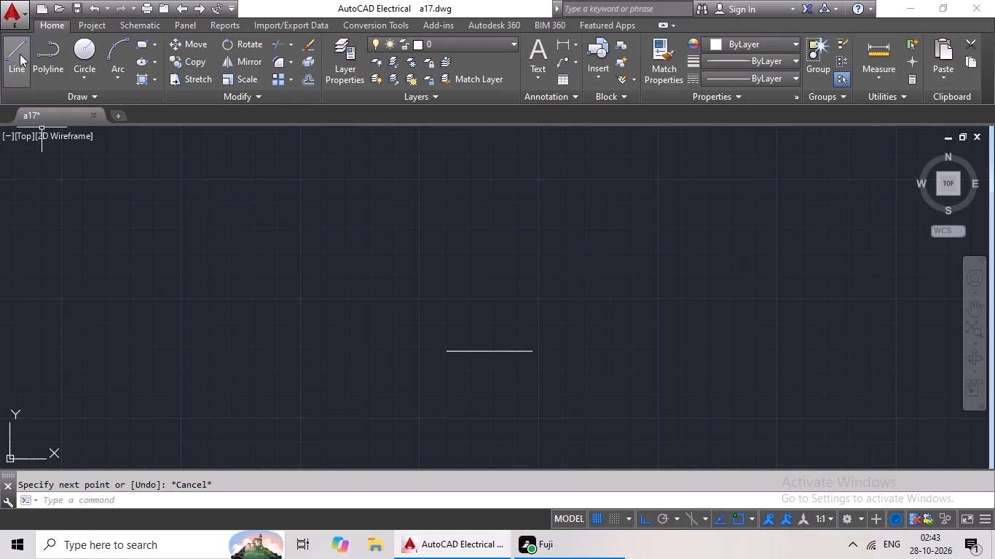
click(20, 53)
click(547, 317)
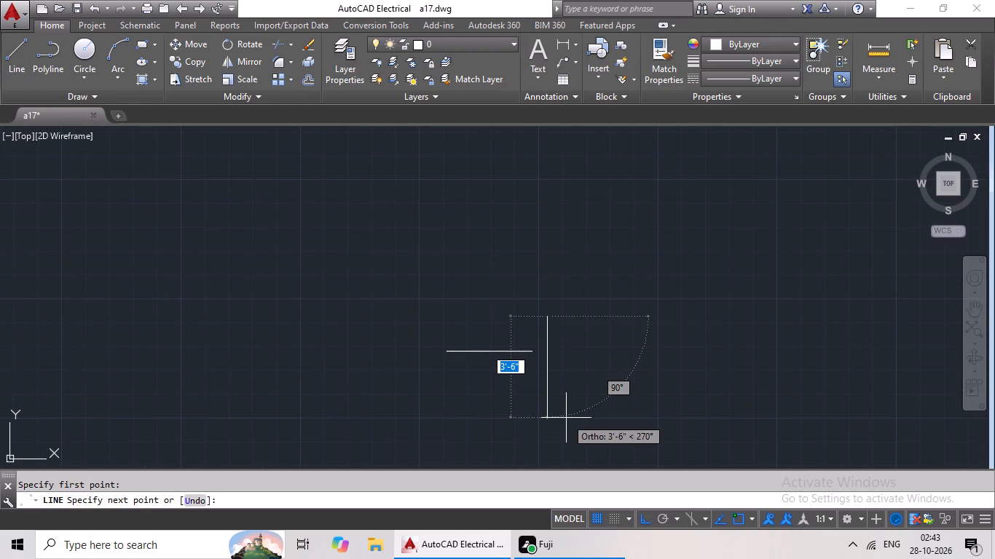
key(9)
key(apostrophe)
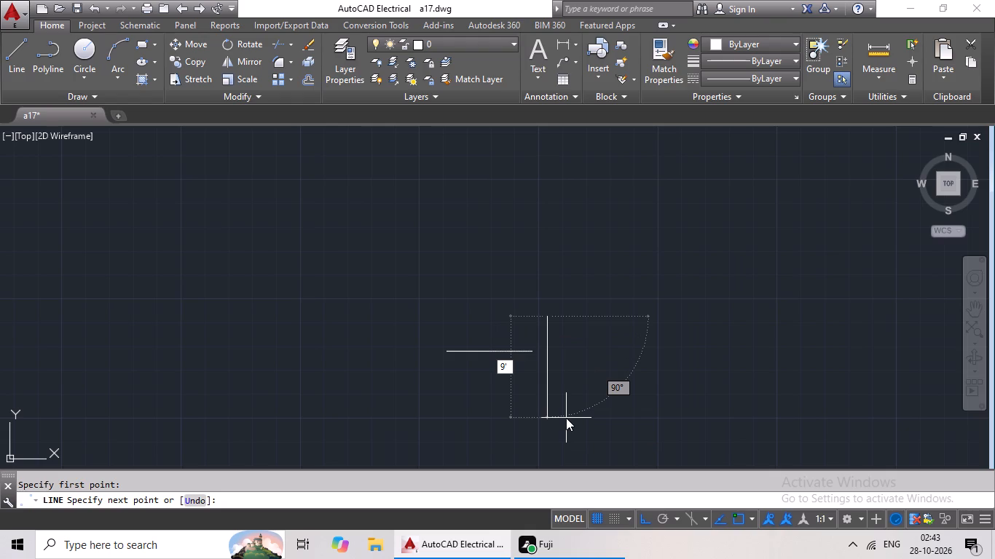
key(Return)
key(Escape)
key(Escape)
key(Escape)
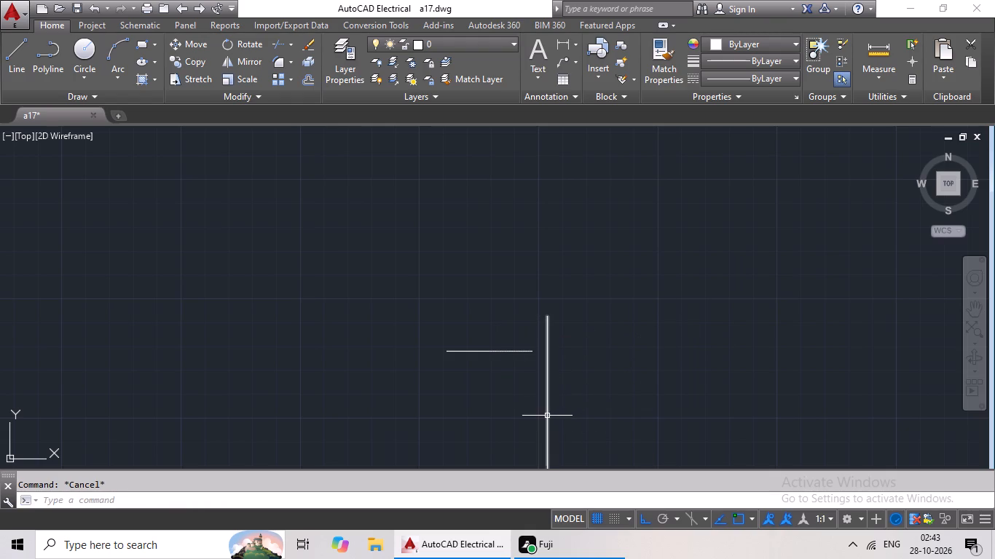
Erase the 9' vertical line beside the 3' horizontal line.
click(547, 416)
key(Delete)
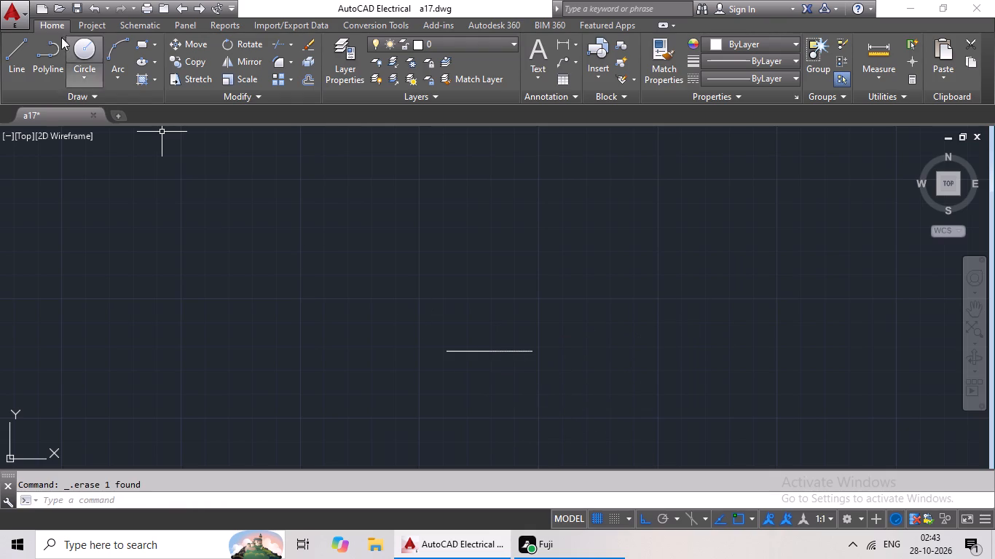
Draw a 9" vertical line just beyond and above the right end of the 3' horizontal line.
click(10, 55)
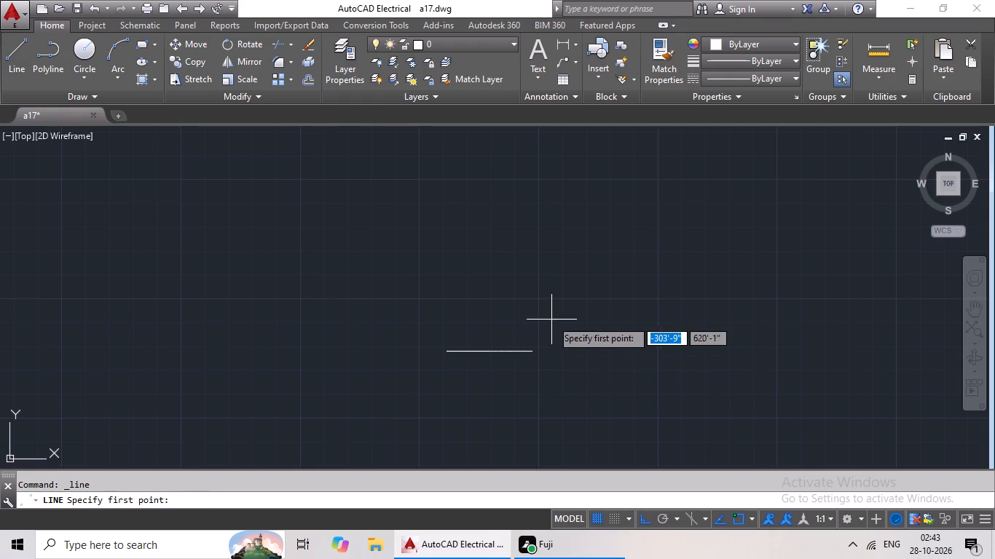
drag(551, 320, 551, 338)
key(9)
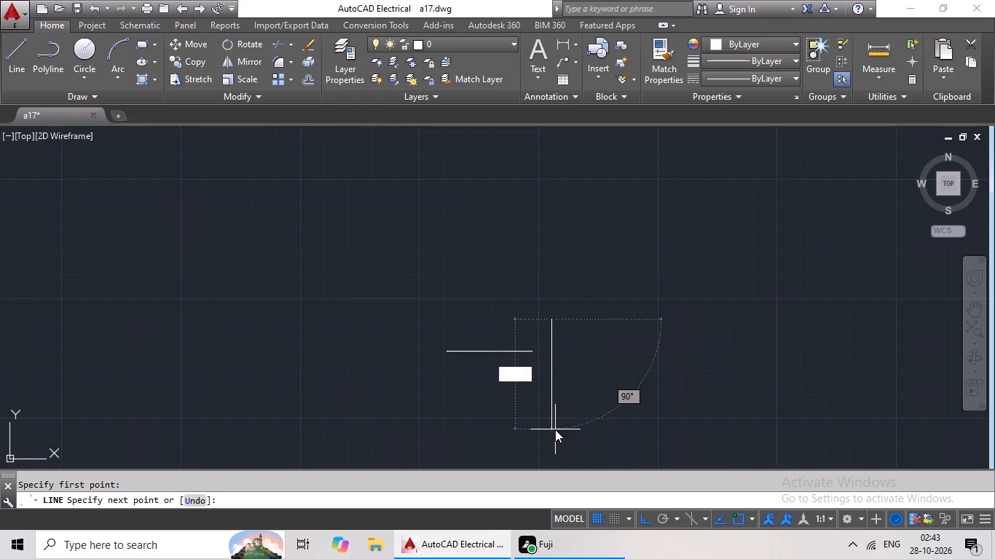
key(shift+quotedbl)
key(Return)
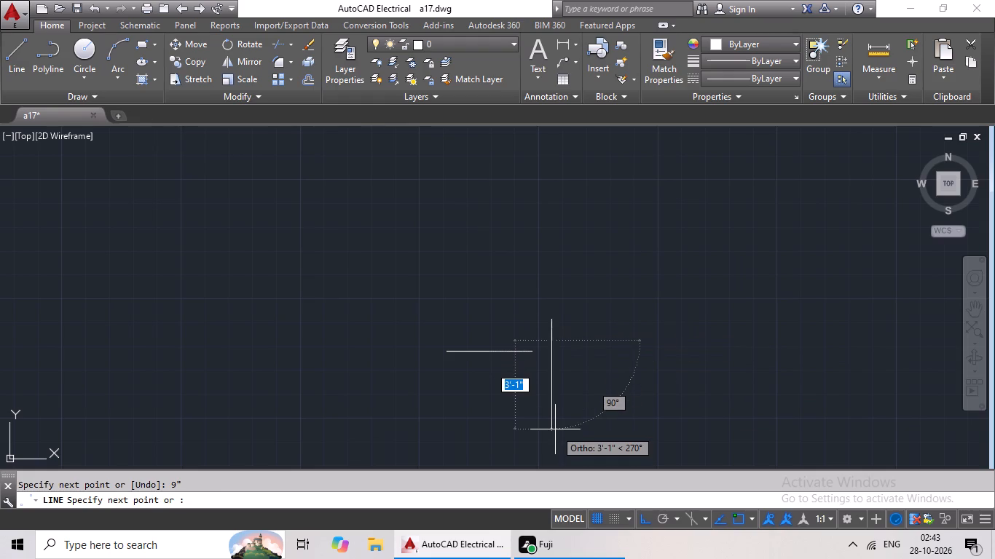
key(Escape)
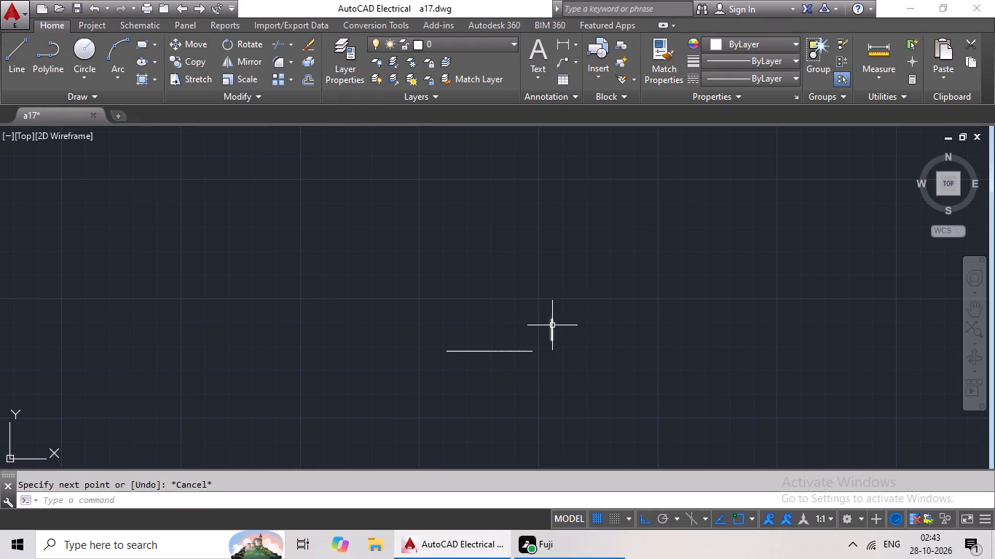
Copy the 9" vertical line so that its midpoint sits on the right end of the 3' horizontal line.
click(552, 325)
click(185, 57)
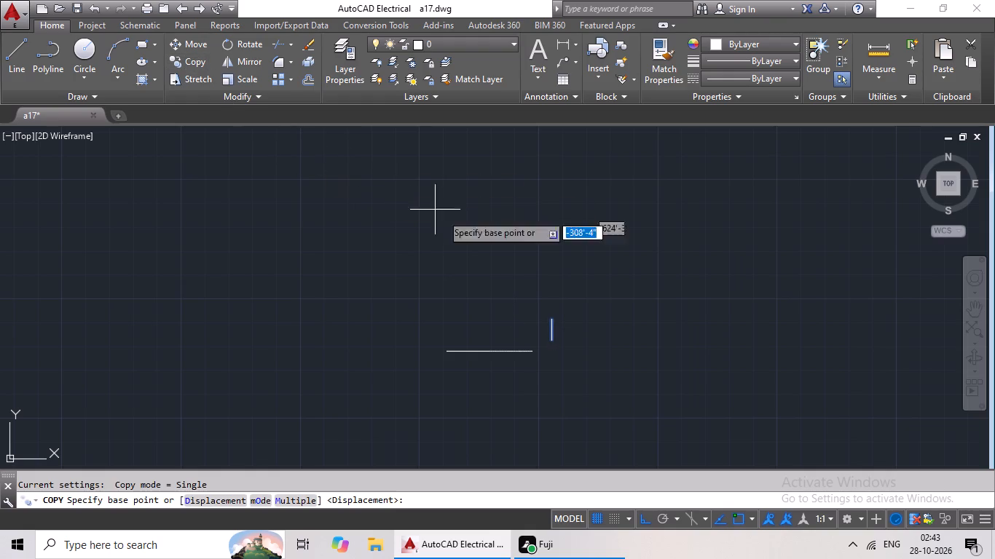
click(555, 327)
click(532, 350)
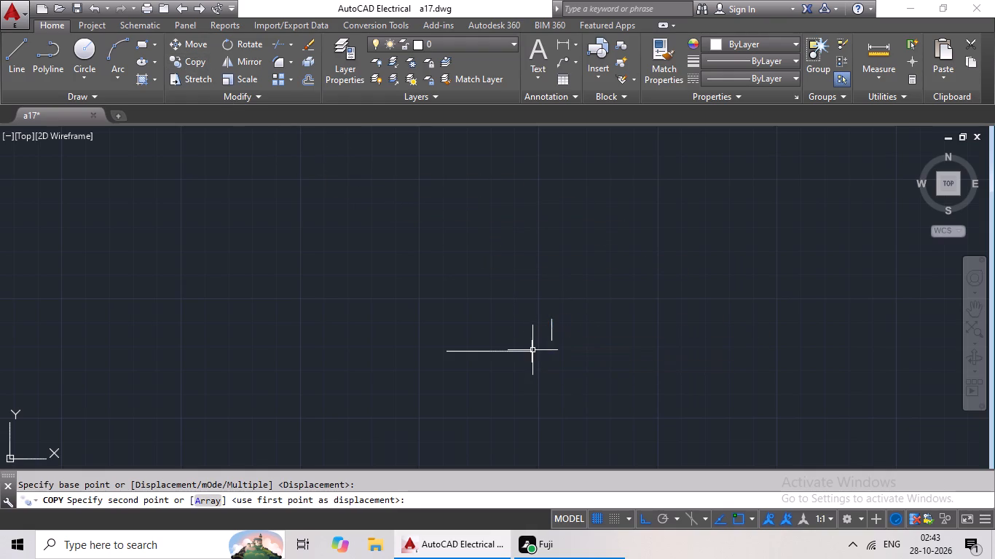
Erase the original 9" vertical line standing apart from the 3' horizontal line.
scroll(567, 335, up, 3)
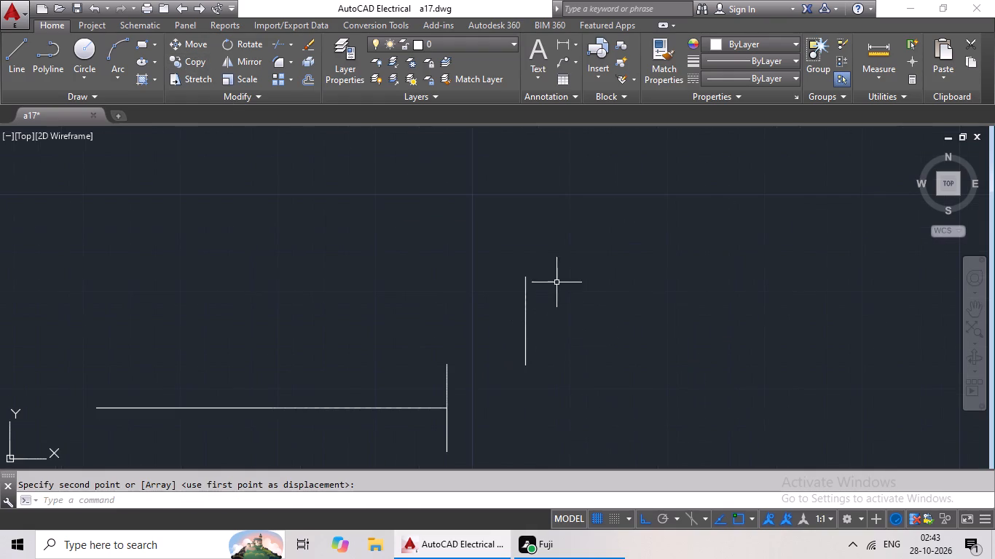
drag(557, 280, 539, 373)
key(Delete)
scroll(548, 371, down, 2)
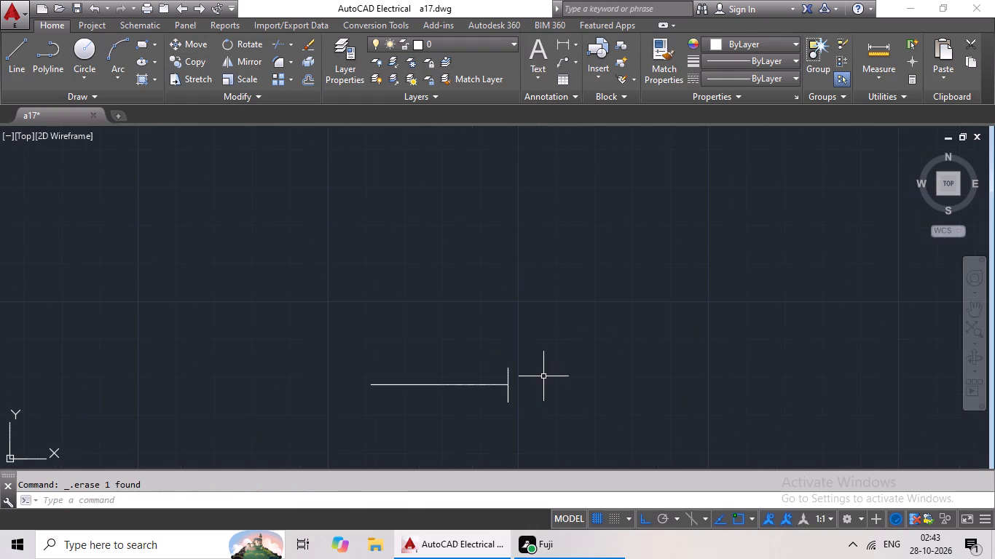
Offset the 9" vertical line 3' to the left, onto the other end of the horizontal line.
key(Escape)
key(o)
key(Return)
text(3')
key(Return)
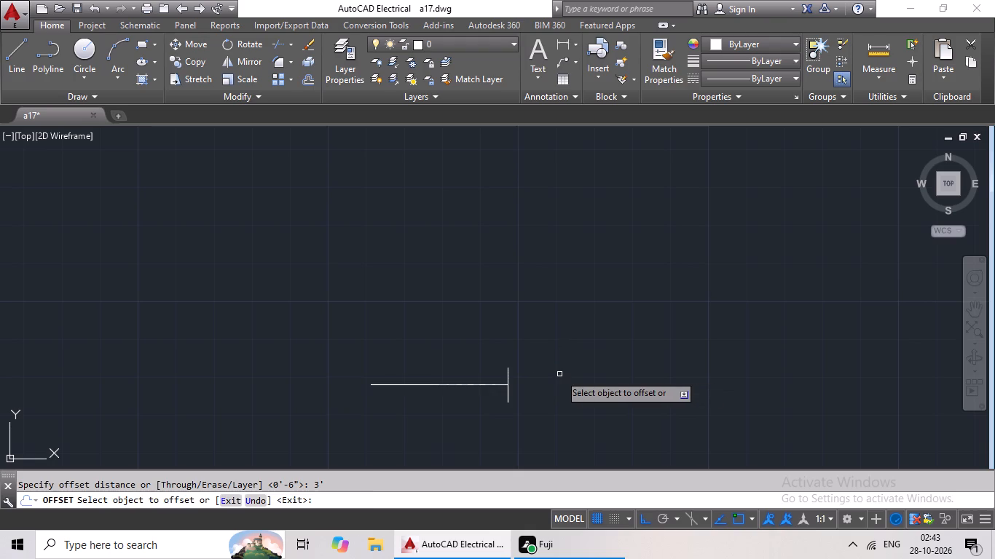
click(507, 372)
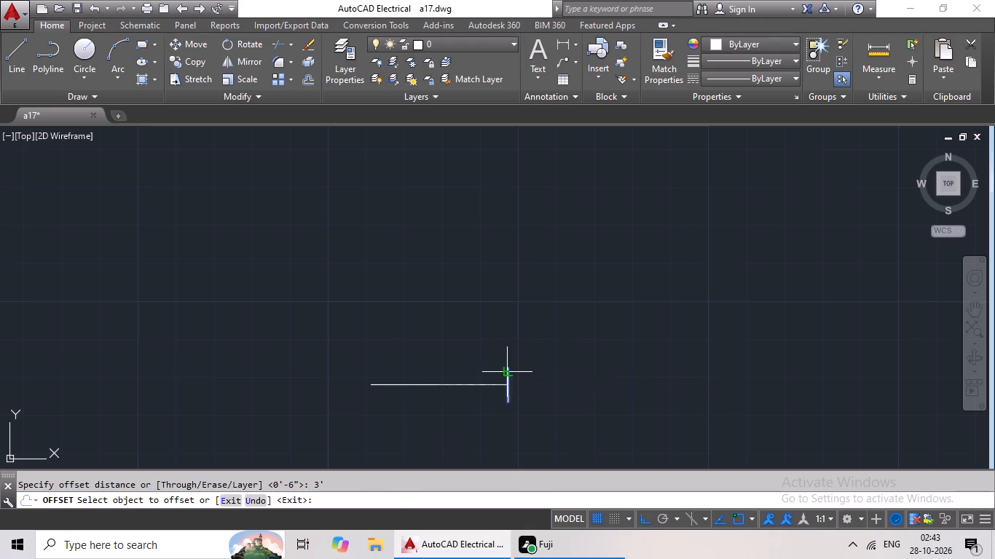
click(407, 370)
key(Escape)
key(Escape)
Offset both 9" end lines 1" outward, away from the horizontal line.
key(o)
key(Return)
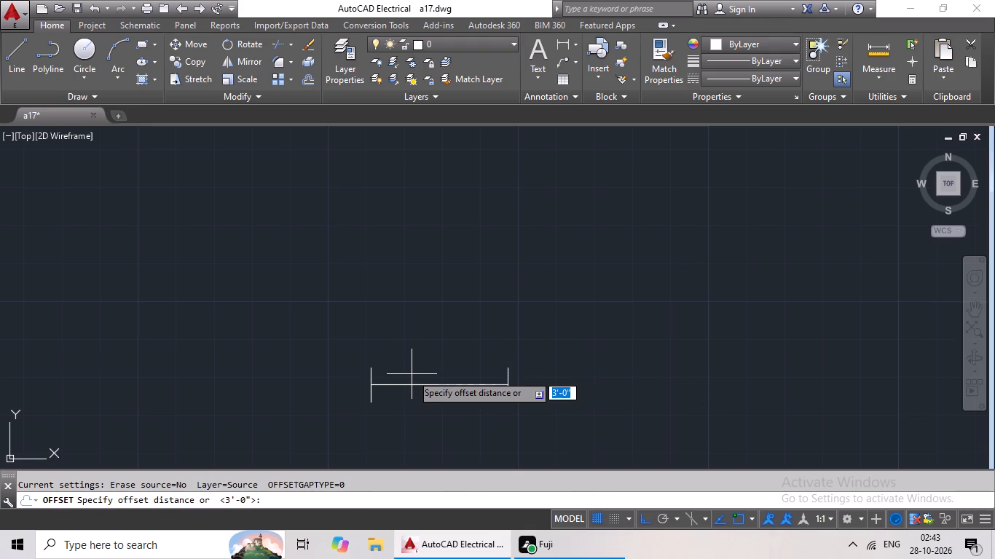
key(1)
key(shift+quotedbl)
key(Return)
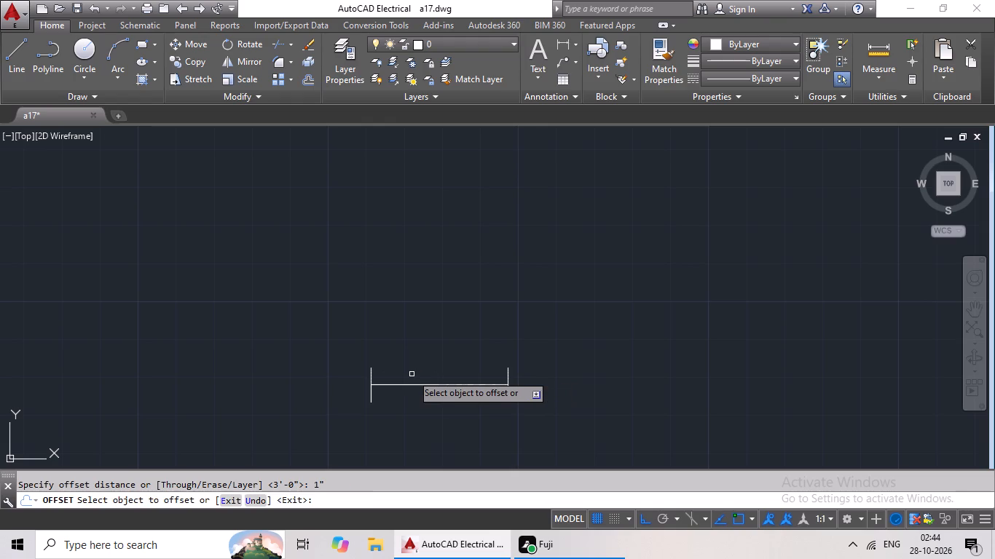
click(507, 369)
click(535, 362)
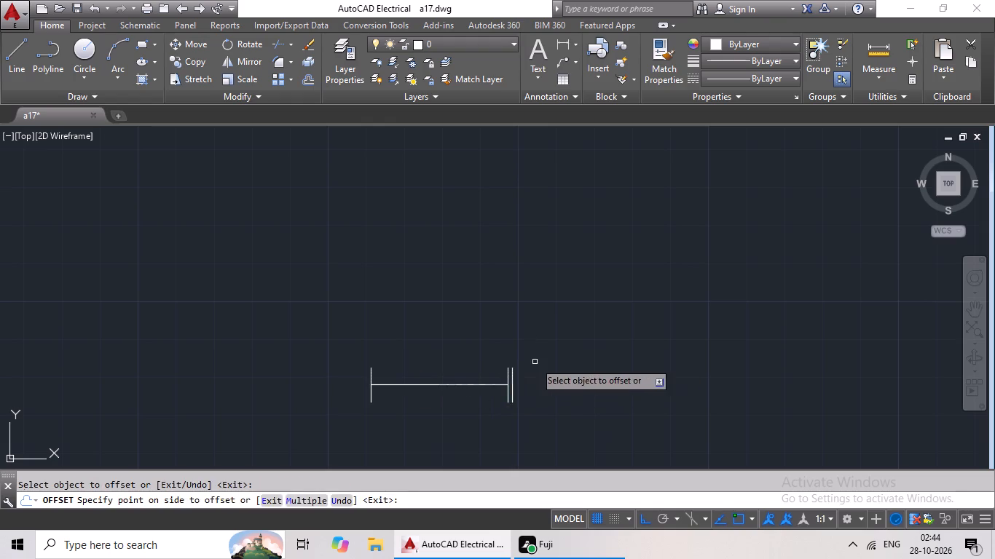
drag(371, 368, 325, 368)
click(276, 368)
key(Escape)
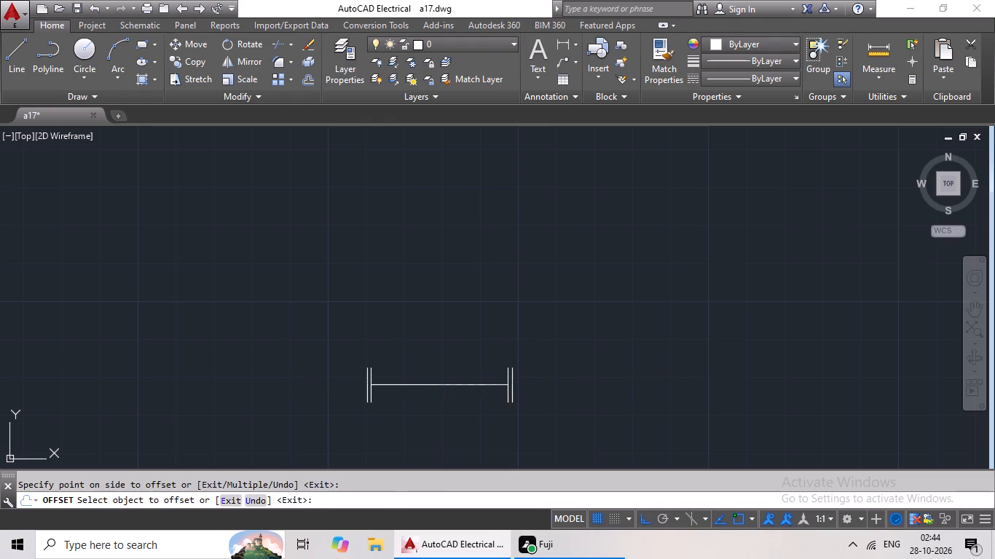
key(Escape)
key(Escape)
Offset the 3' horizontal line 1/2" both above and below itself.
key(o)
key(Return)
text(1')
key(BackSpace)
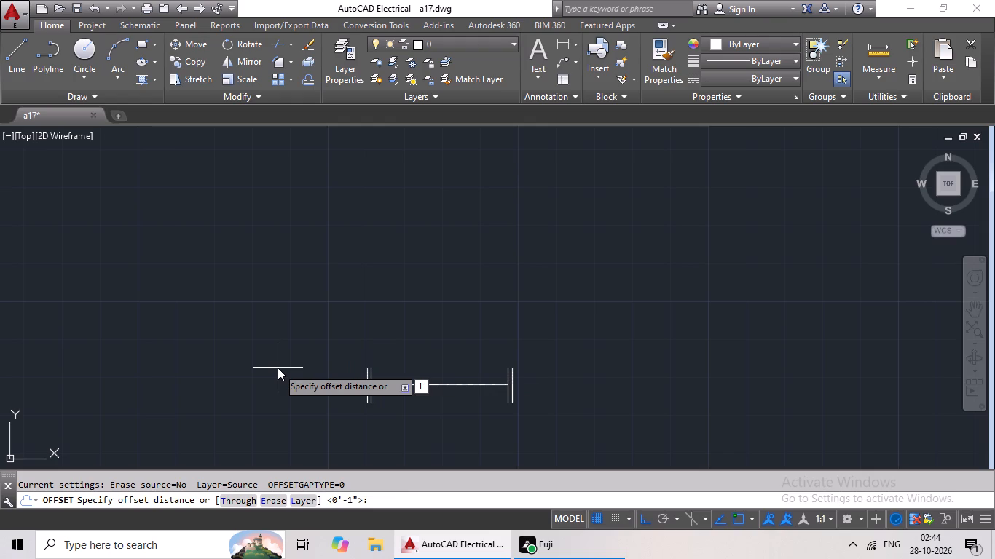
text(/2)
key(shift+quotedbl)
key(Return)
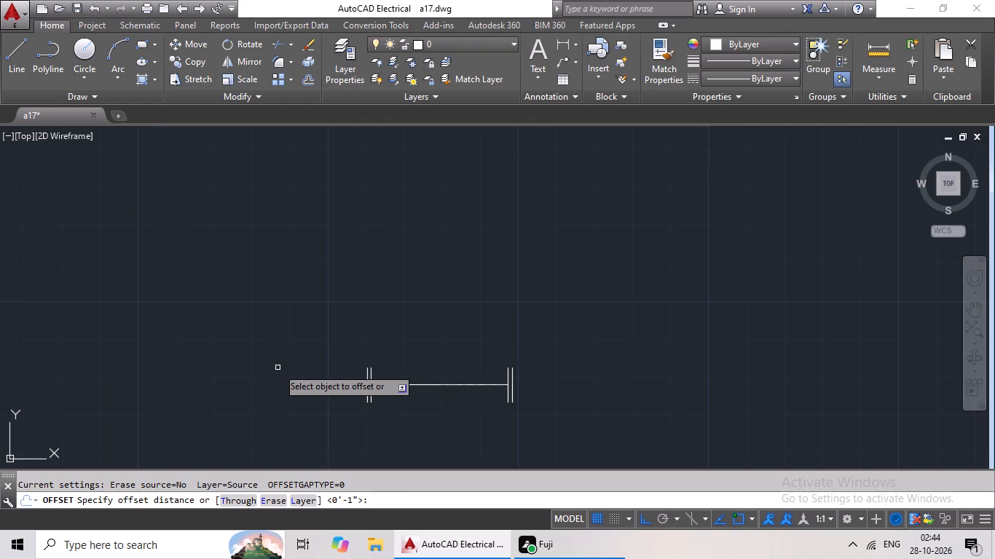
click(461, 386)
click(463, 341)
scroll(465, 384, up, 4)
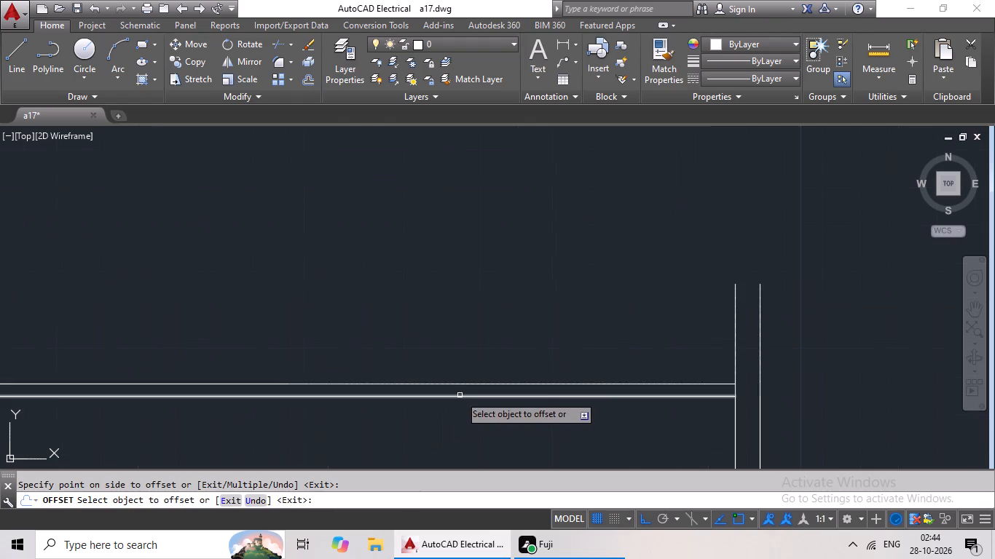
drag(458, 398, 453, 434)
click(453, 434)
scroll(503, 362, down, 3)
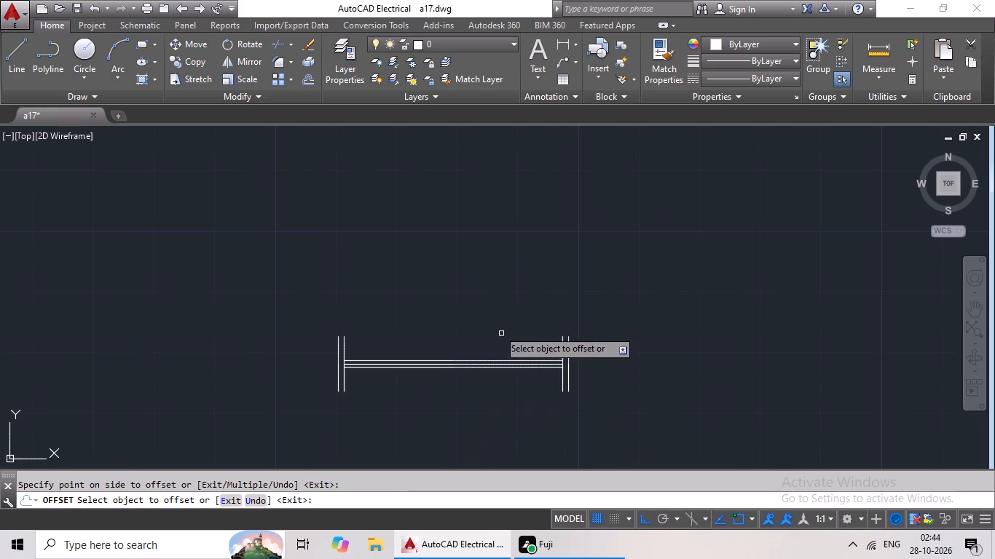
drag(434, 255, 300, 376)
key(Escape)
Copy the whole 3' line symbol and paste the duplicate just below the original.
drag(334, 296, 330, 298)
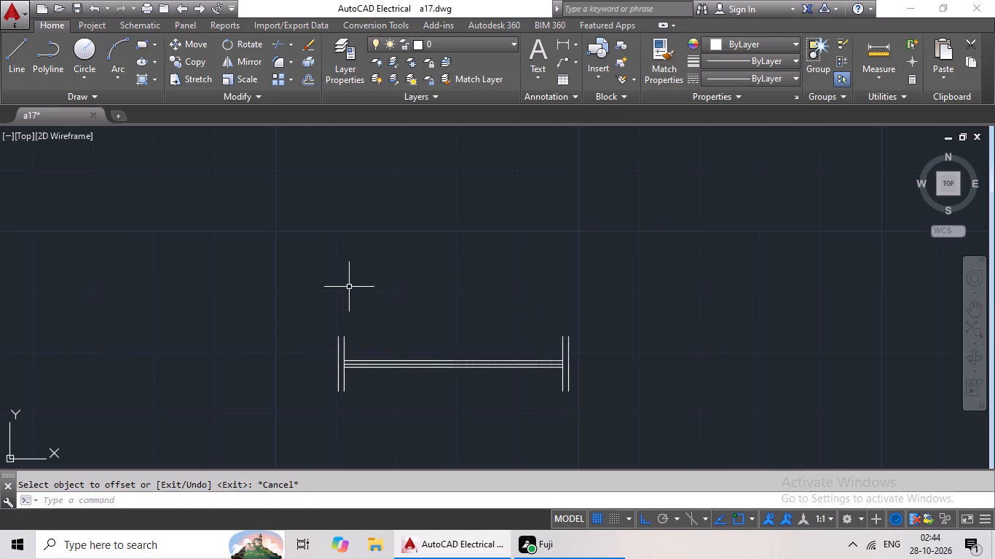
drag(330, 298, 664, 360)
key(ctrl+c)
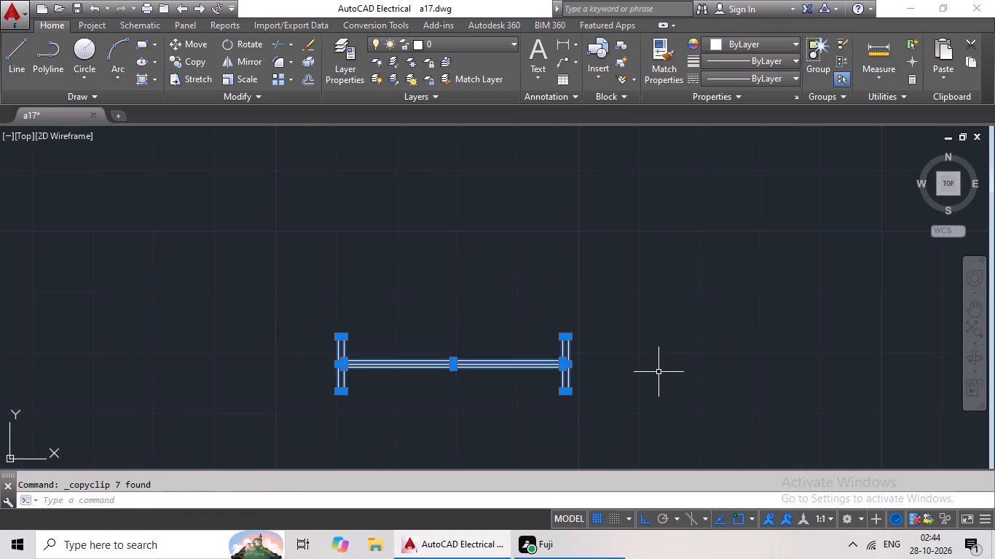
key(ctrl+v)
middle_drag(522, 359, 490, 205)
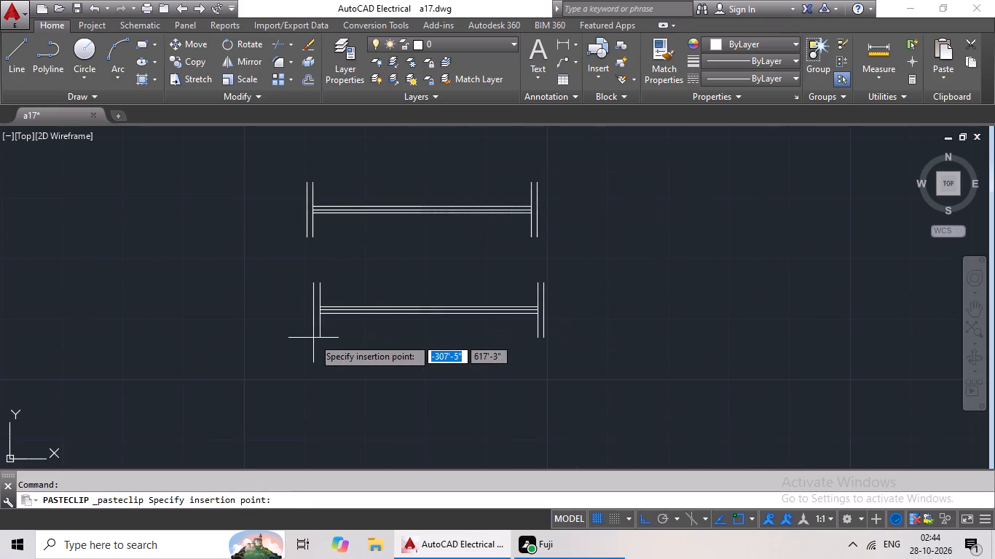
click(313, 338)
Rotate the lower symbol copy a quarter turn counterclockwise about its upper-right corner so it stands vertically.
drag(339, 271, 589, 294)
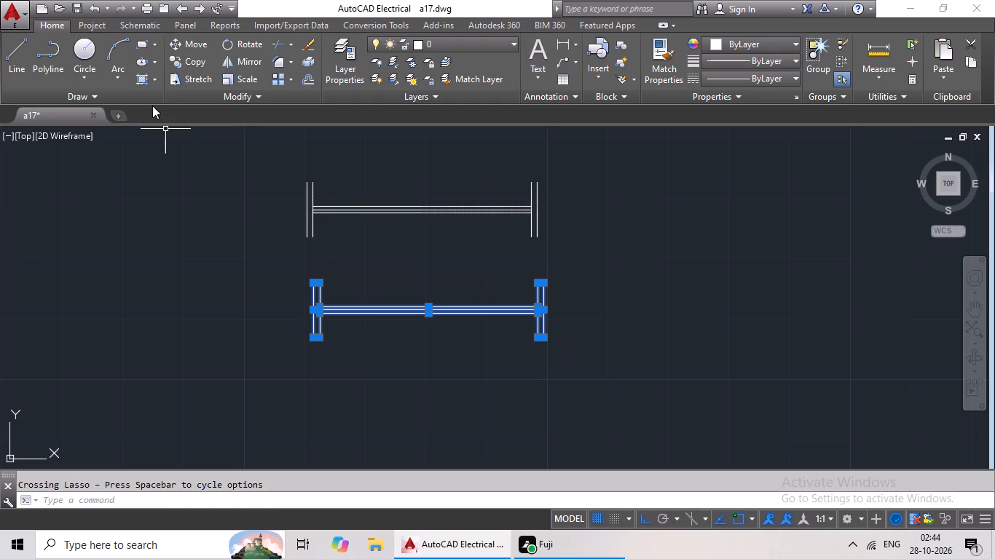
click(235, 41)
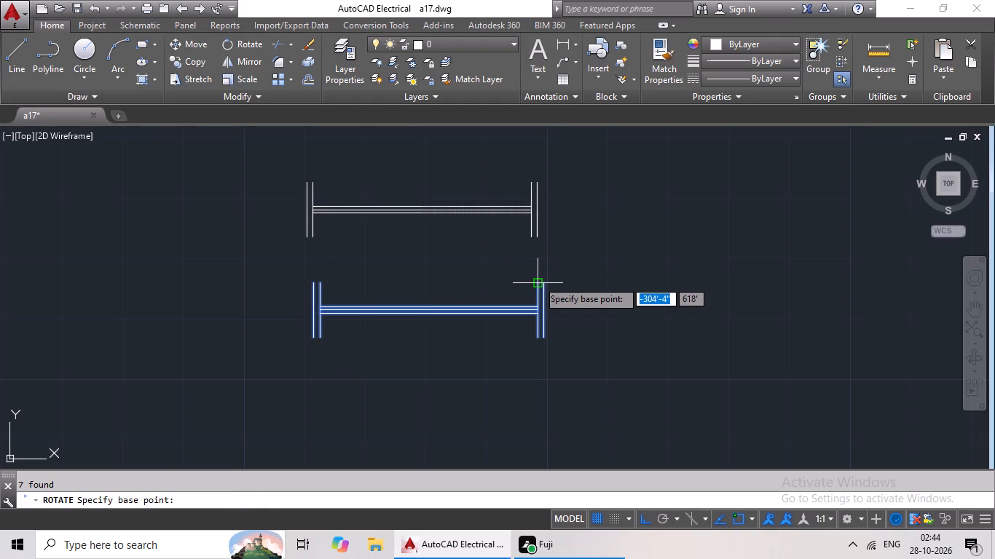
click(546, 285)
click(554, 212)
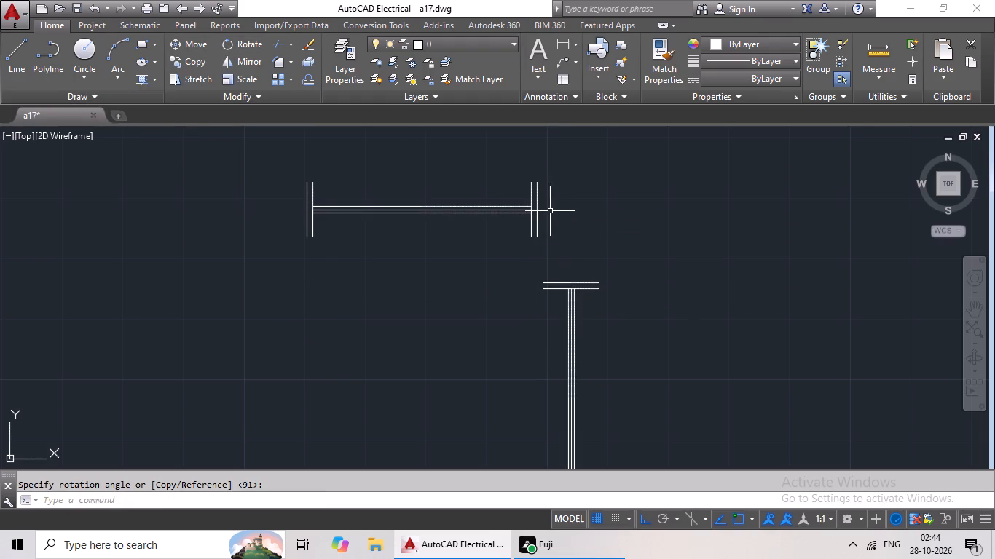
Copy the horizontal 3' symbol and paste another duplicate below it, to the left of the vertical one.
drag(433, 156, 609, 213)
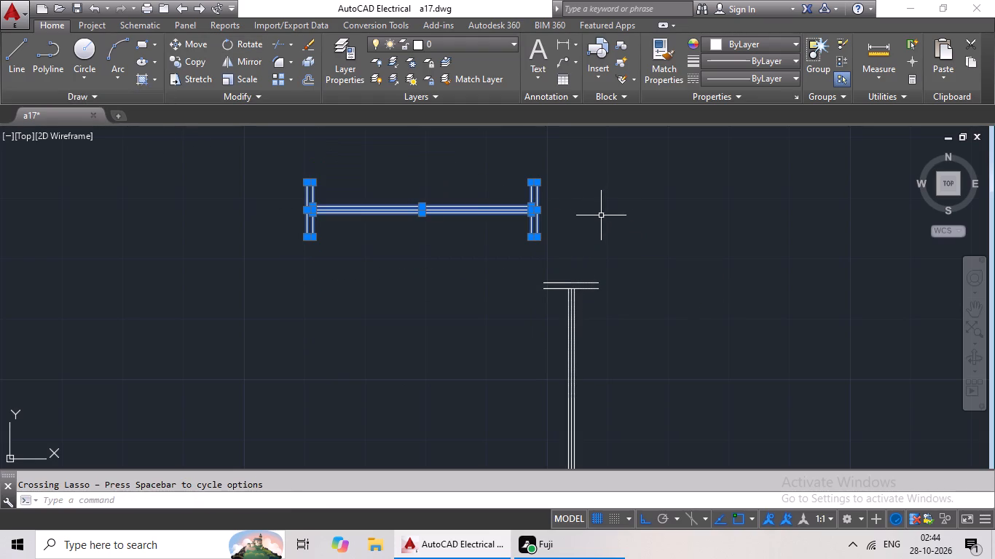
key(ctrl+c)
key(ctrl+v)
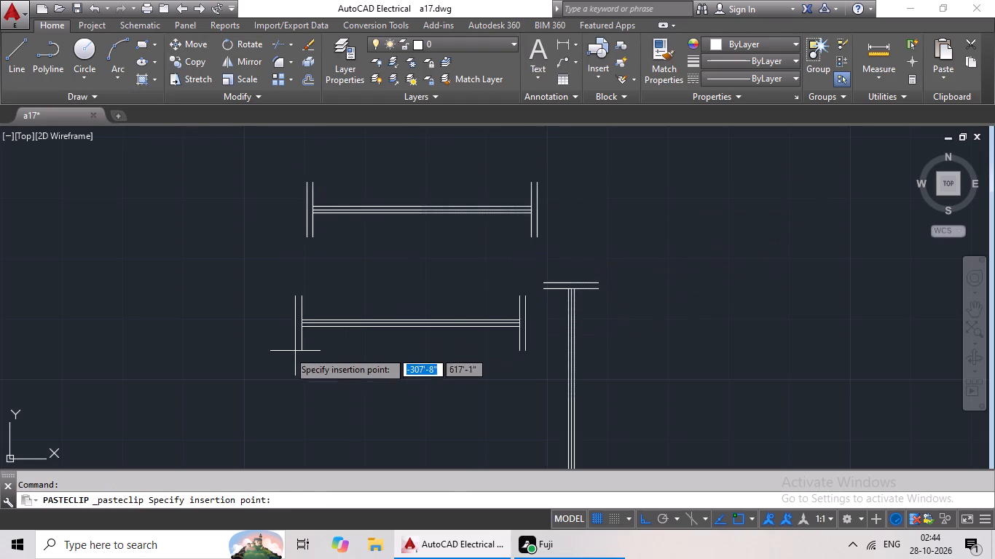
click(203, 361)
In the new lower copy, offset the inner right end line 2' to the left.
scroll(426, 333, up, 2)
middle_drag(483, 312, 500, 306)
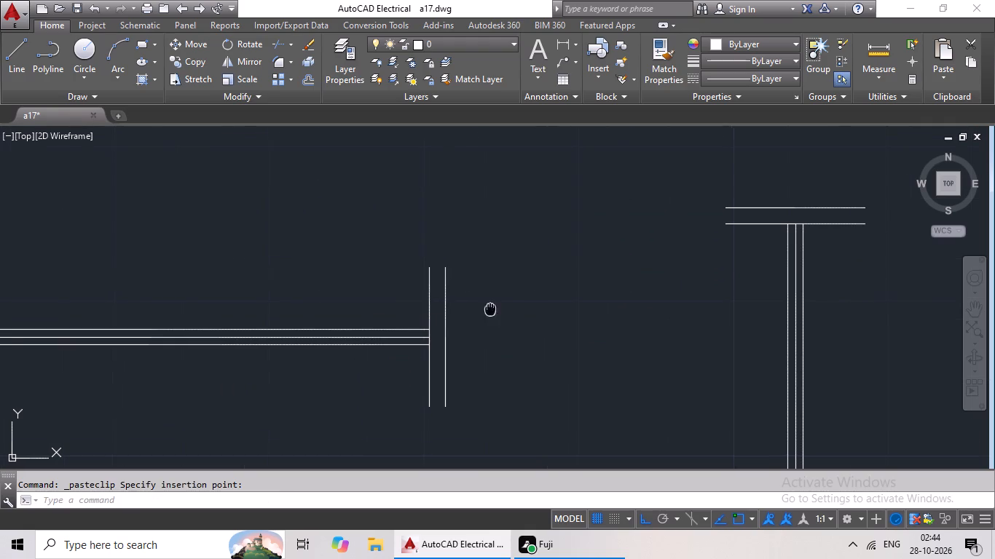
middle_drag(500, 306, 567, 290)
scroll(599, 282, down, 1)
key(Escape)
key(Escape)
key(o)
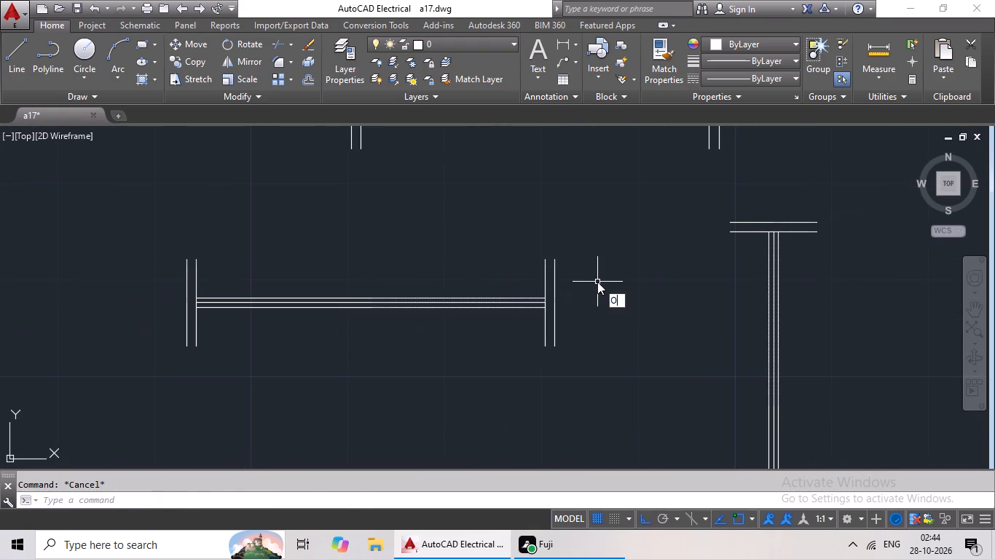
key(Return)
text(2')
key(Return)
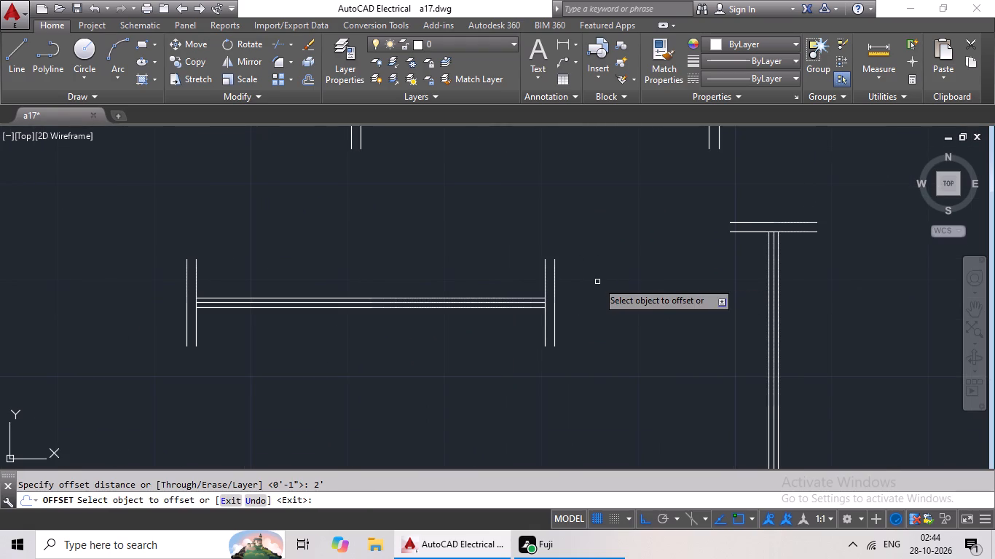
drag(545, 270, 520, 271)
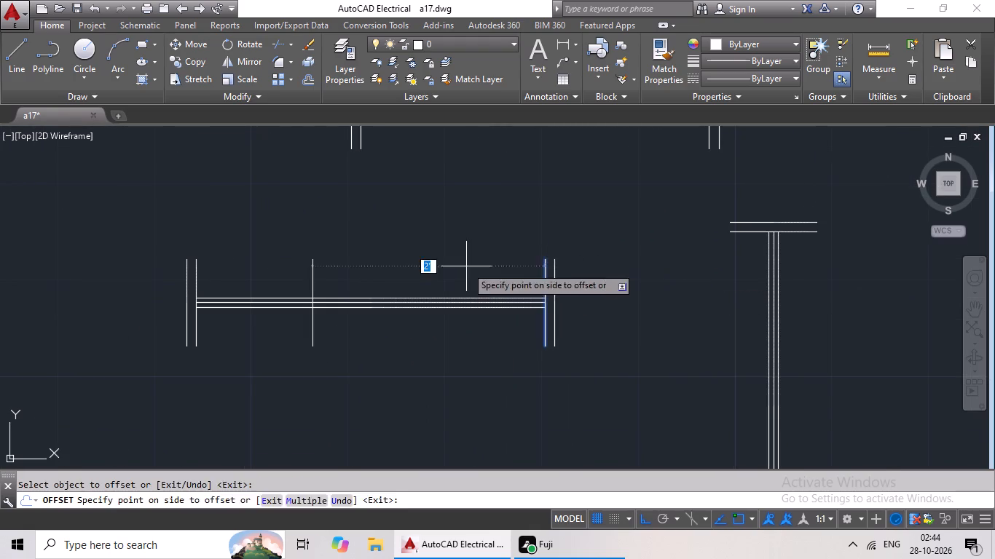
click(466, 266)
key(Escape)
key(Escape)
key(Escape)
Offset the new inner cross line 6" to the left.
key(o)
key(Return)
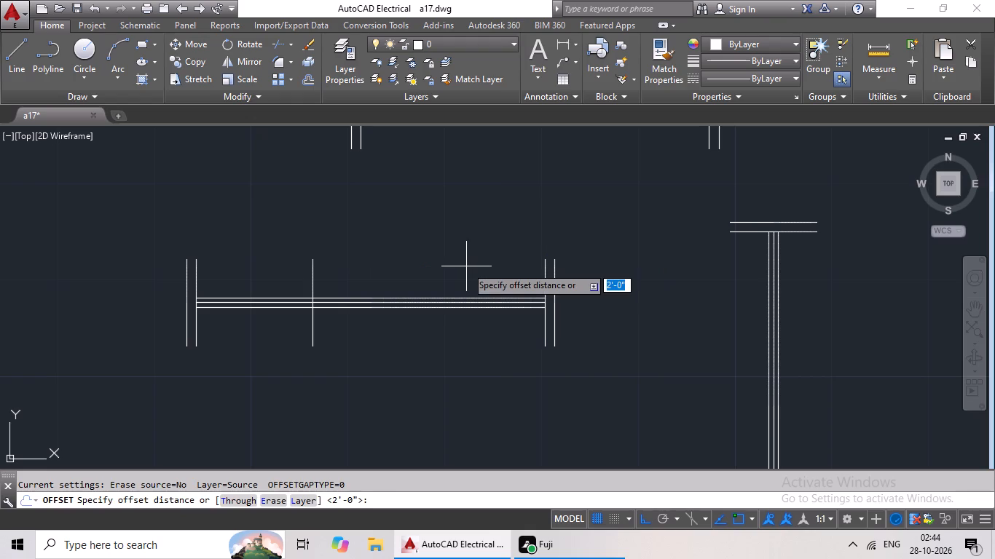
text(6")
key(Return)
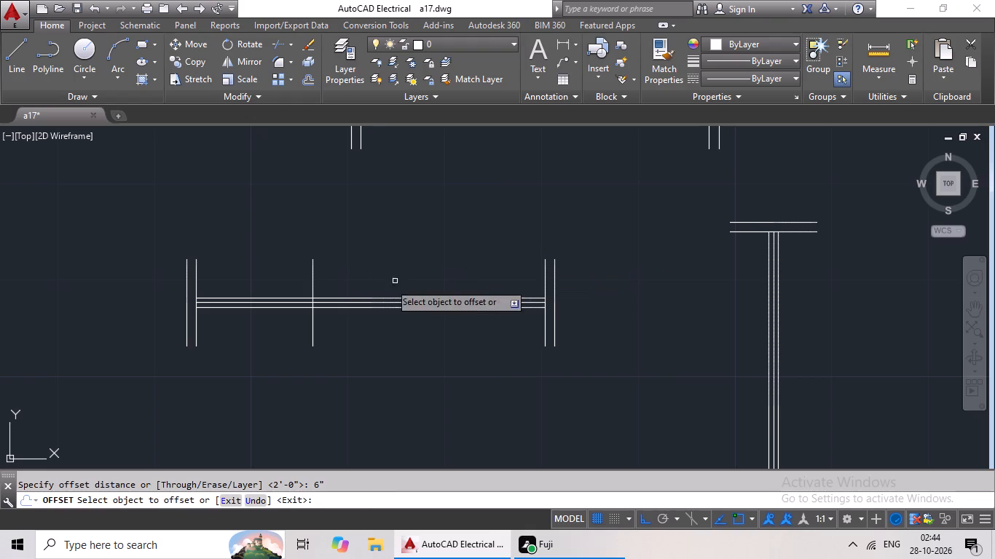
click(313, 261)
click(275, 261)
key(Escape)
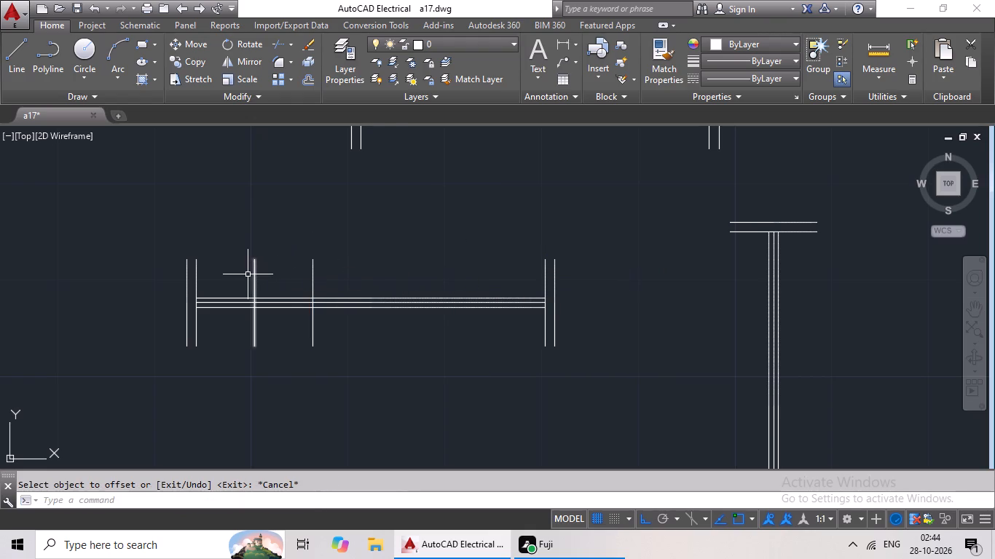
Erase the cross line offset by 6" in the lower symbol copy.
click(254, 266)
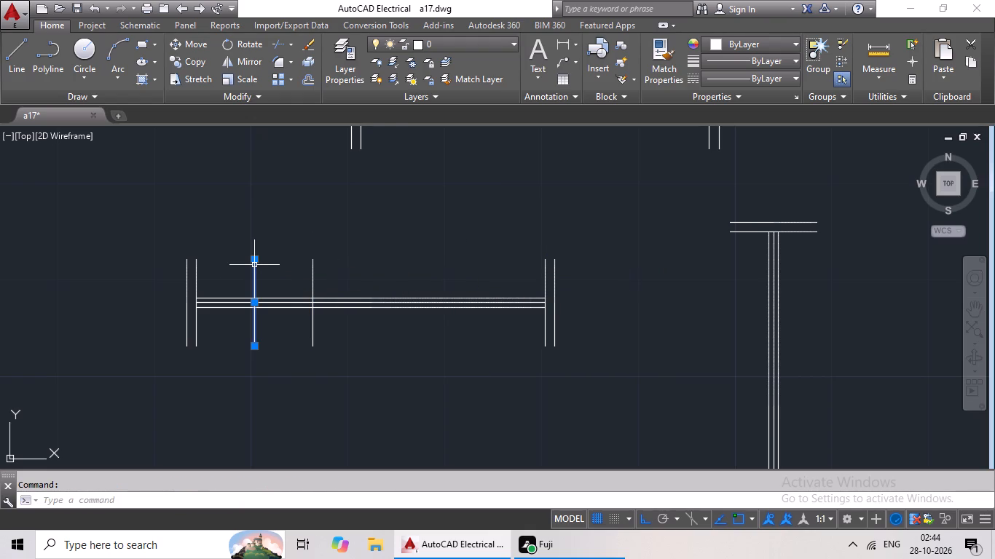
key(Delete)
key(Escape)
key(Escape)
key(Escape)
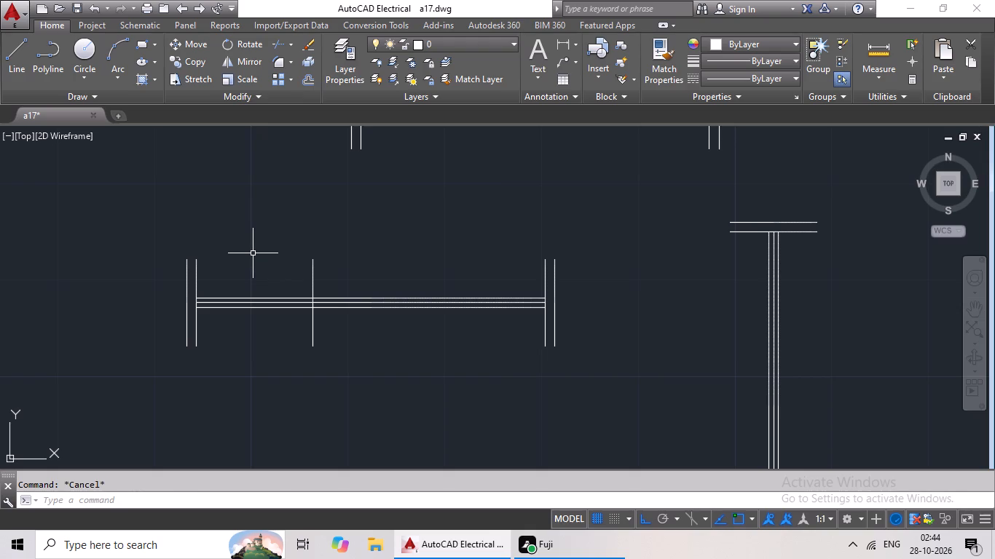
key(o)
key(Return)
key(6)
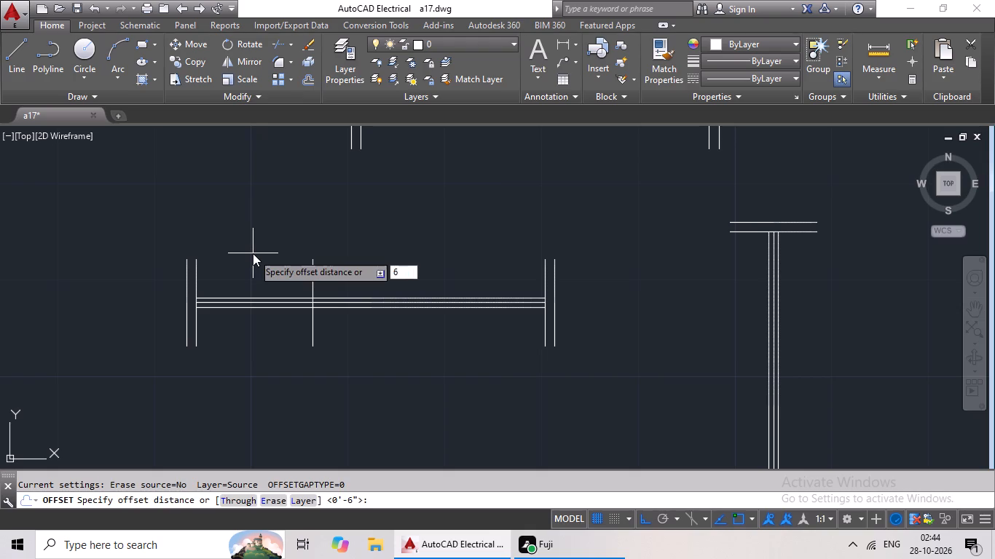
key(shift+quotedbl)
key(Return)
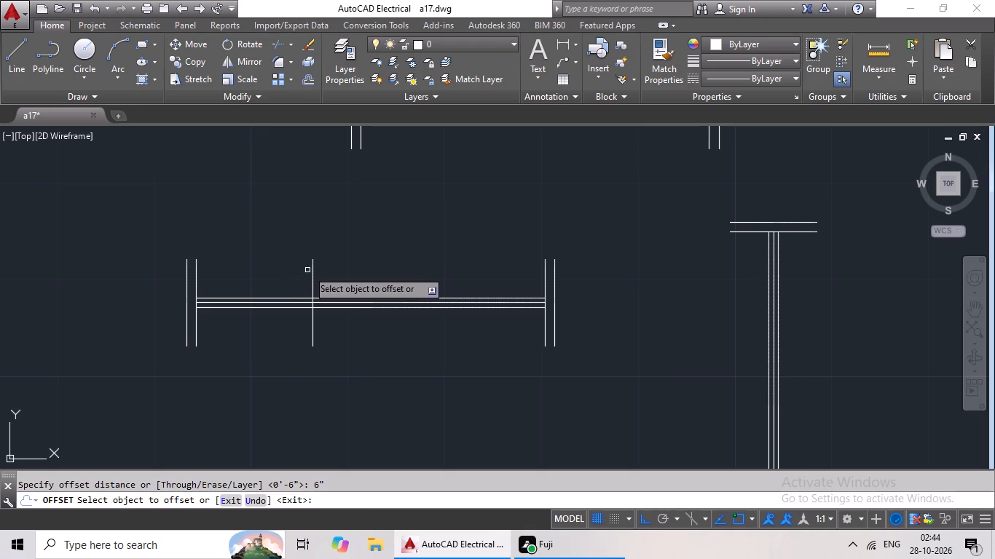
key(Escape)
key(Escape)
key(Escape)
Offset the inner cross line of the lower symbol copy 1" to the left.
key(o)
key(Return)
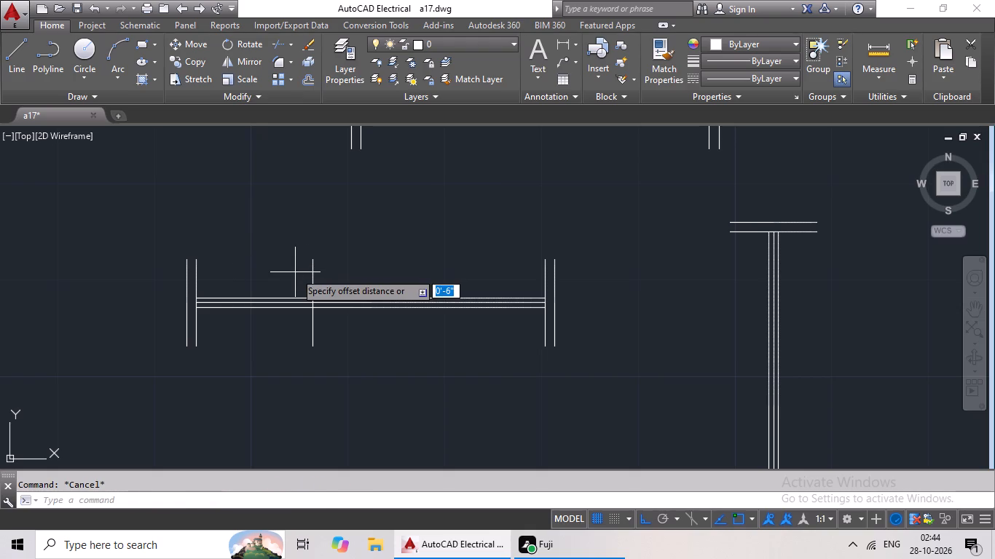
text(1")
key(Return)
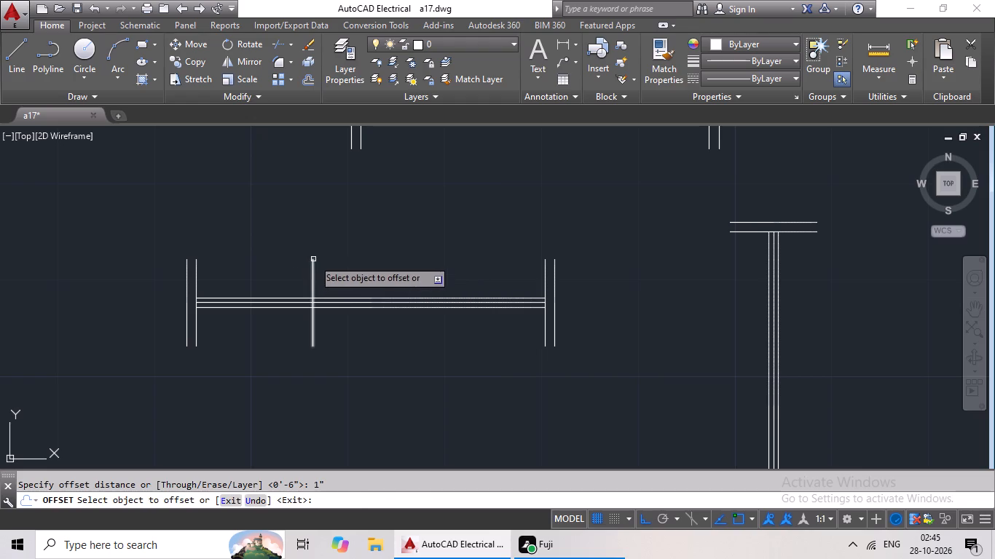
click(313, 259)
click(286, 266)
key(Escape)
key(Escape)
Trim the three horizontal lines between the two closely spaced inner cross lines of the lower symbol copy.
text(TR)
key(space)
key(space)
scroll(315, 317, up, 3)
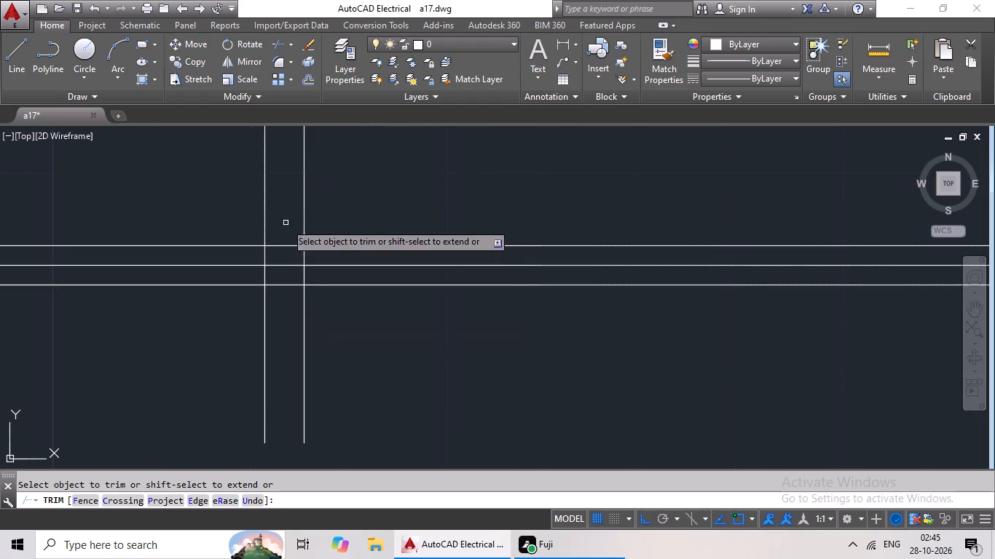
drag(287, 221, 294, 311)
scroll(266, 306, down, 1)
middle_drag(240, 322, 262, 322)
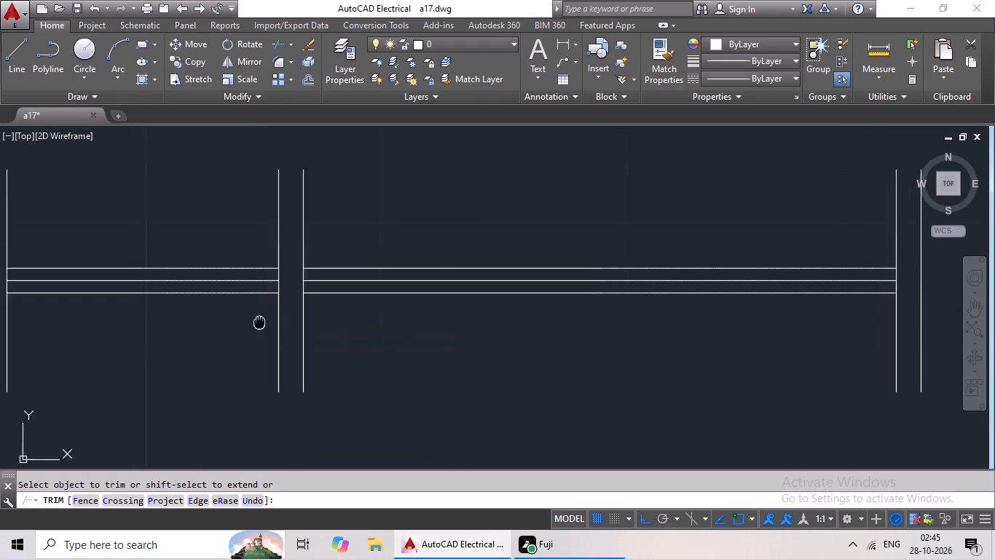
middle_drag(262, 322, 435, 346)
key(Escape)
key(Escape)
Erase the leftover part left of the cut, both left end lines and the three short horizontal lines.
drag(401, 251, 133, 331)
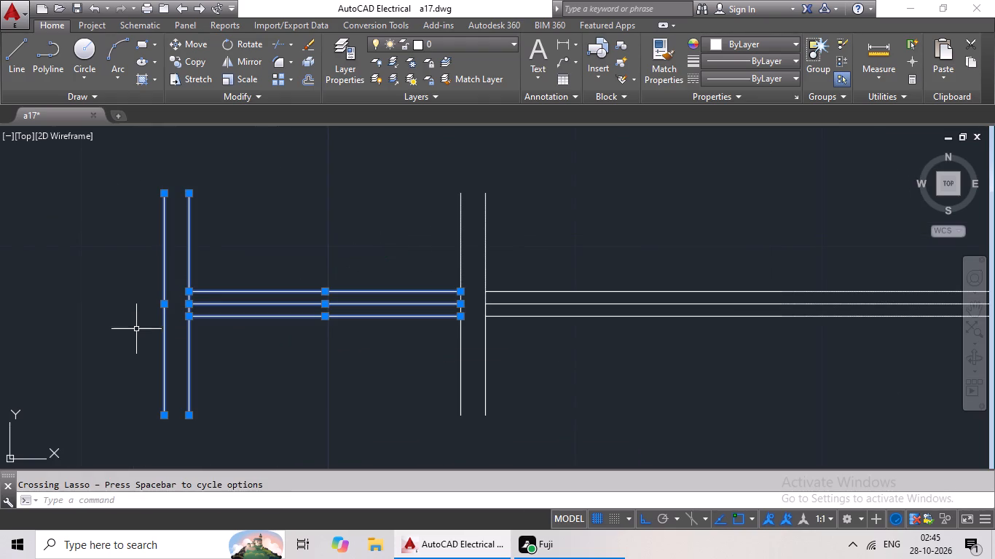
key(Delete)
Copy the shortened horizontal symbol and paste a duplicate directly below it.
scroll(180, 299, down, 3)
drag(266, 248, 478, 252)
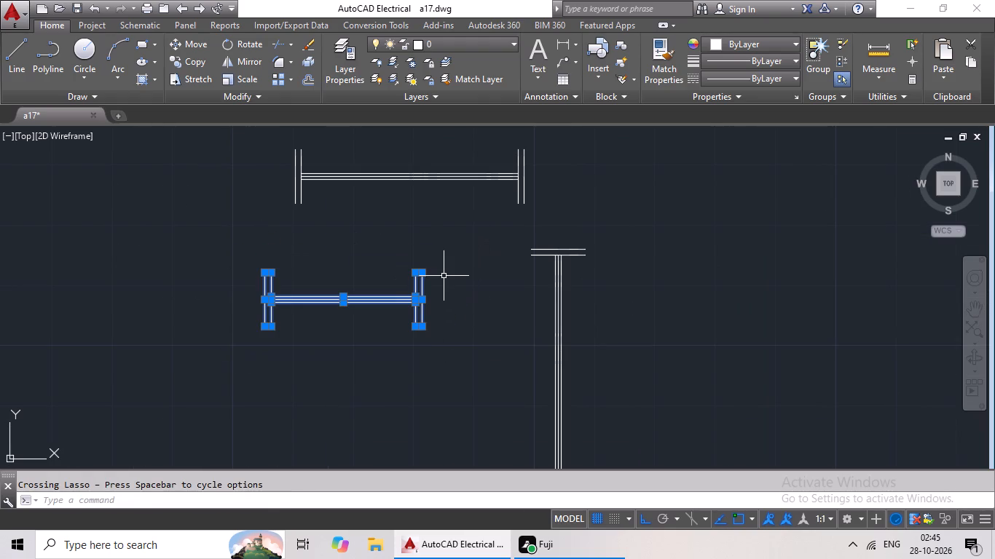
key(ctrl+c)
key(ctrl+v)
middle_drag(338, 360, 329, 252)
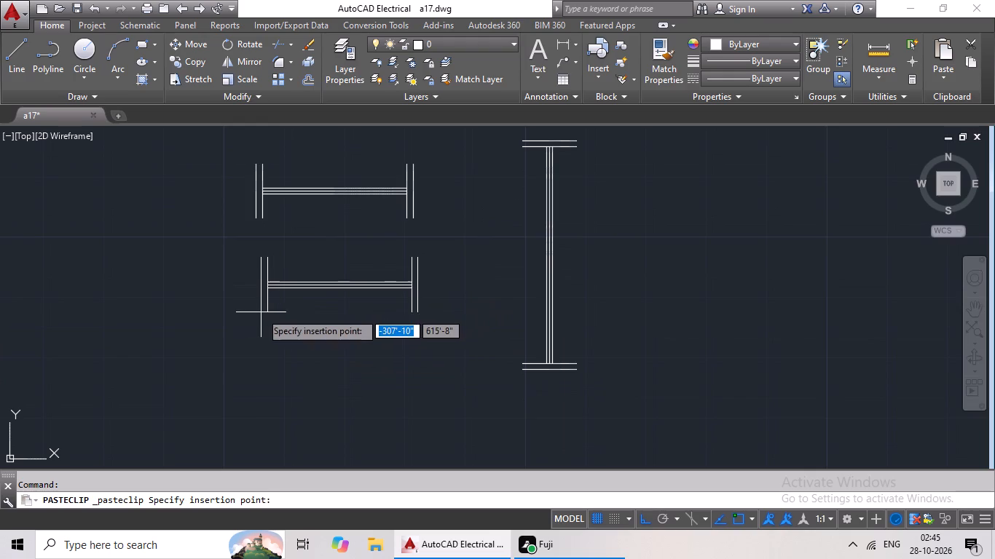
click(260, 312)
Rotate the pasted short symbol 90° about the top of its right end line, making it vertical.
scroll(303, 265, up, 1)
drag(306, 243, 514, 290)
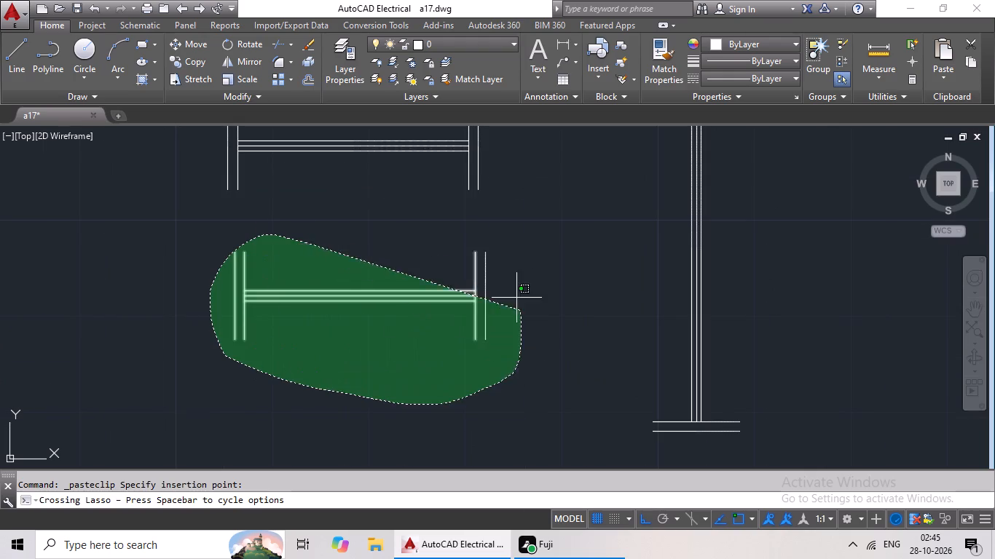
drag(514, 290, 498, 247)
click(226, 43)
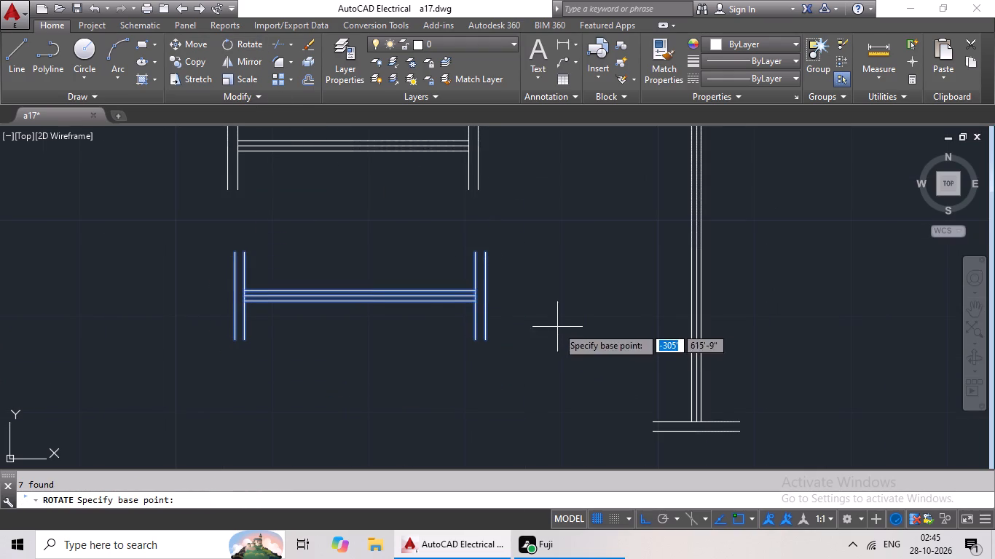
click(489, 255)
click(495, 219)
scroll(586, 247, down, 2)
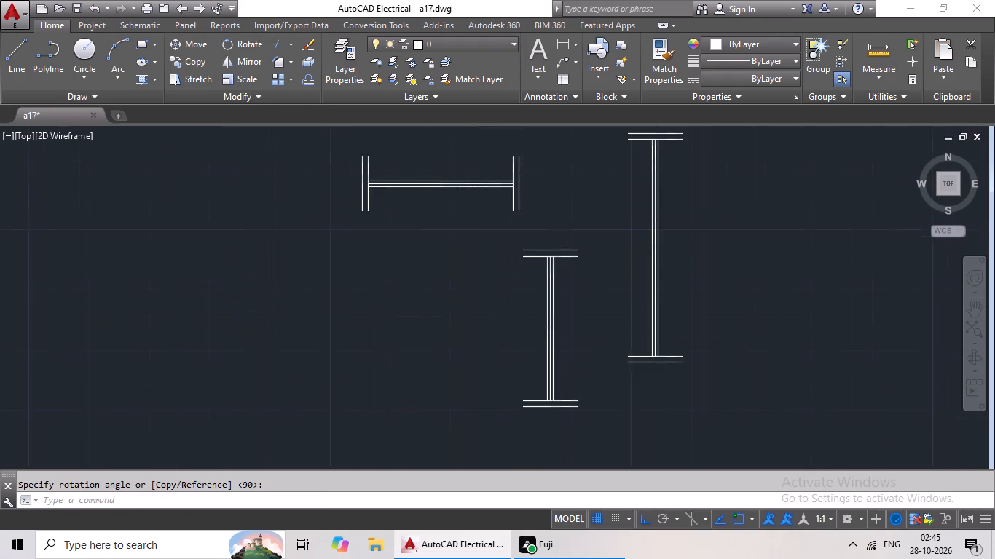
Copy the horizontal 3' symbol and paste a duplicate to the lower left of the short horizontal symbol.
middle_drag(592, 244, 495, 346)
drag(445, 201, 520, 253)
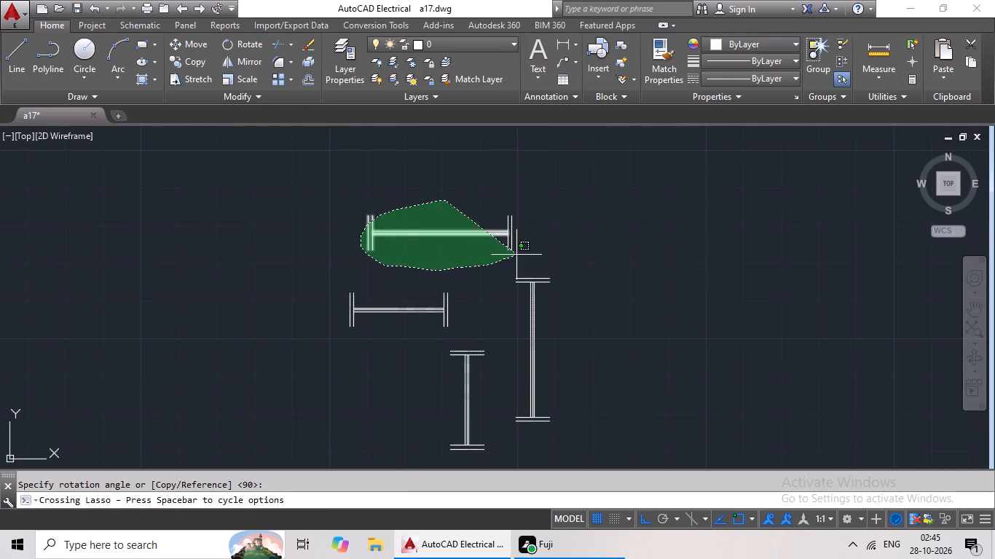
drag(520, 253, 555, 215)
key(ctrl+c)
key(ctrl+v)
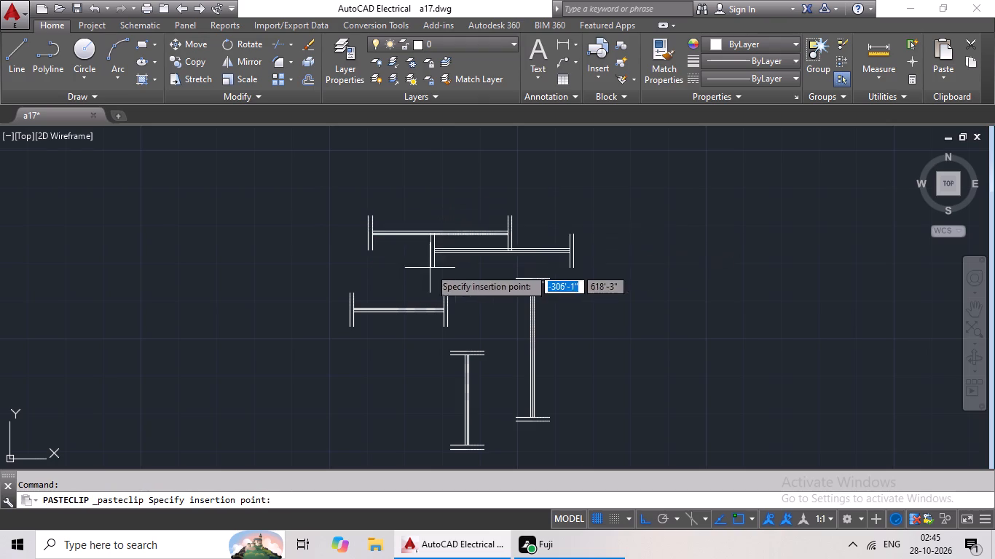
middle_drag(430, 268, 460, 171)
middle_drag(272, 309, 310, 294)
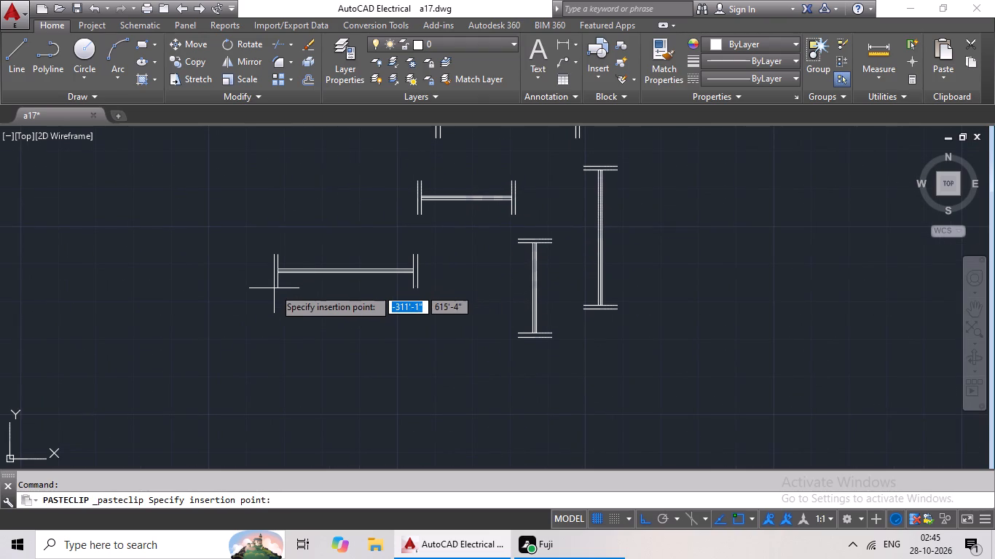
click(274, 288)
Erase the four end lines of the new 3' copy, keeping only its three horizontal lines.
scroll(378, 263, up, 2)
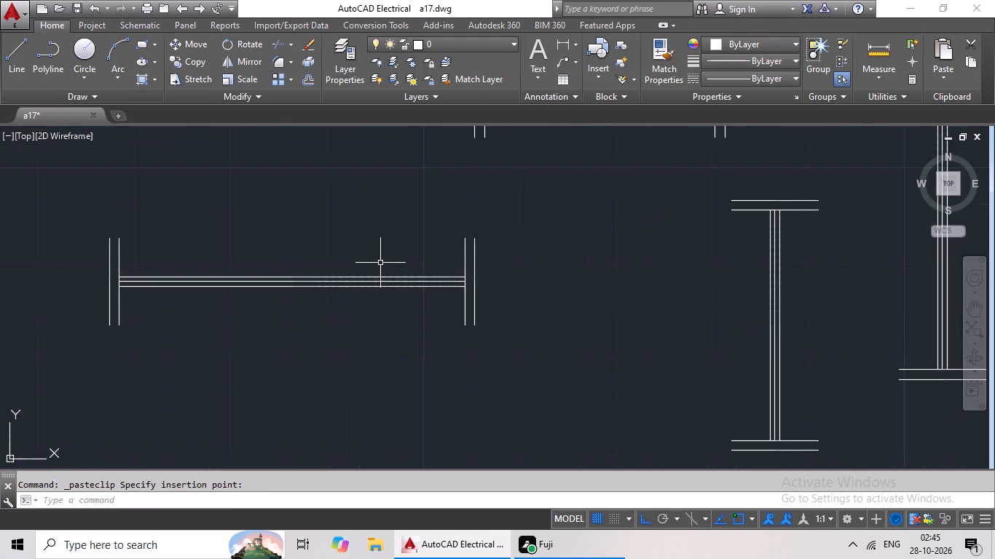
scroll(392, 261, down, 2)
drag(500, 246, 481, 248)
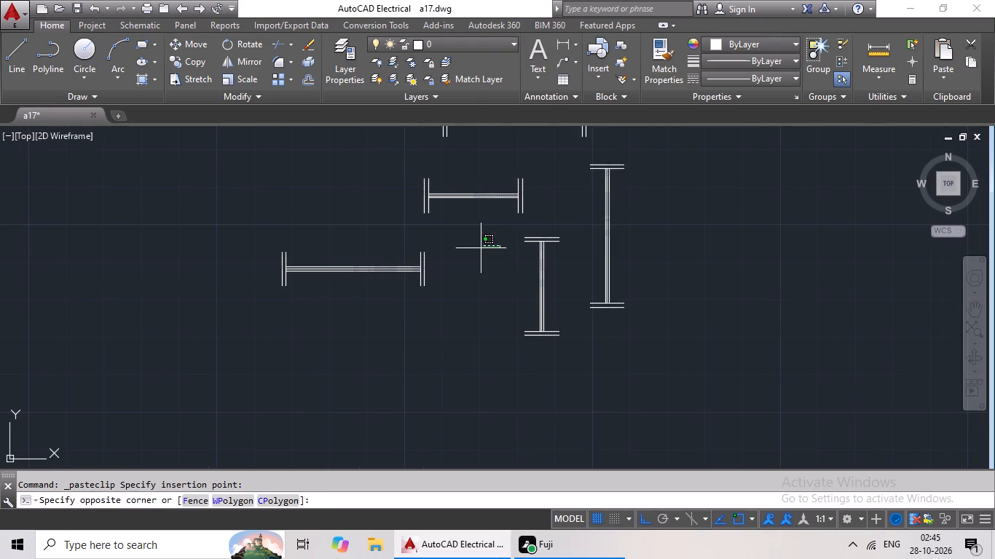
drag(481, 248, 409, 261)
drag(324, 257, 263, 261)
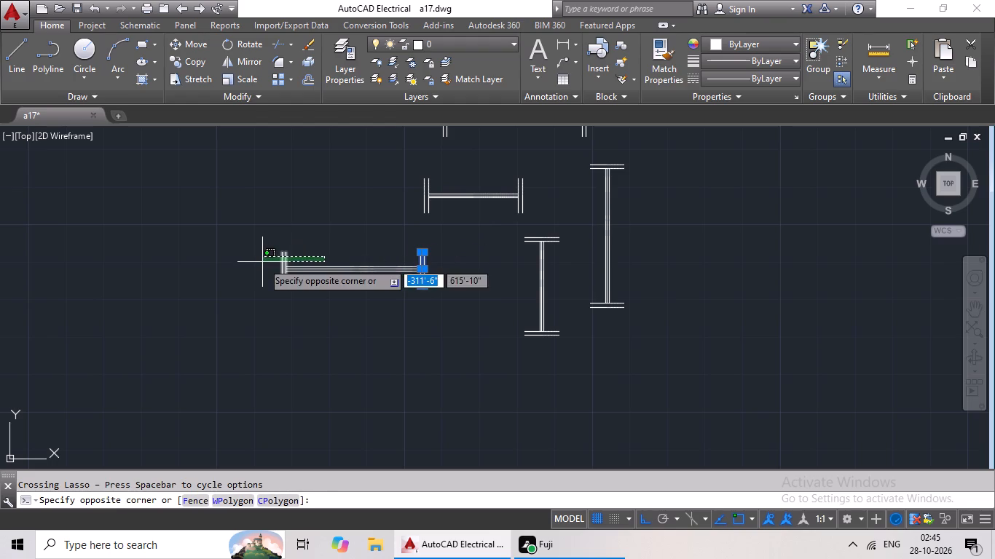
click(262, 262)
key(Delete)
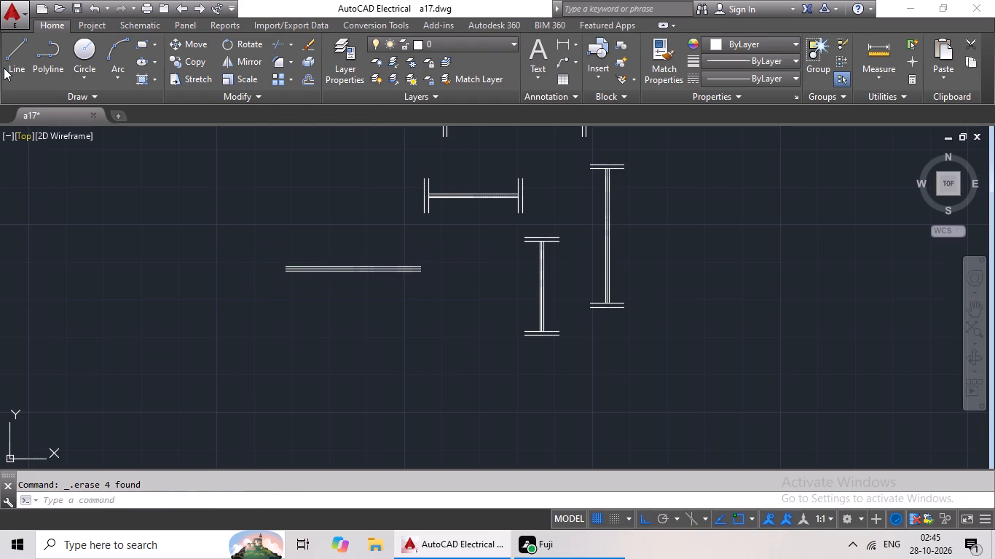
Draw a 6" vertical line just beyond the right end of the three horizontal lines.
click(14, 67)
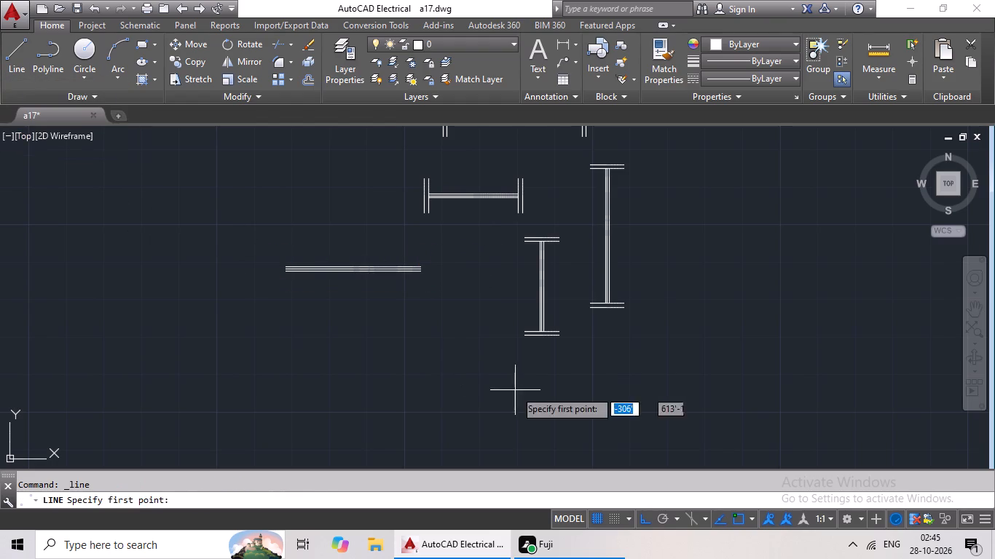
click(431, 248)
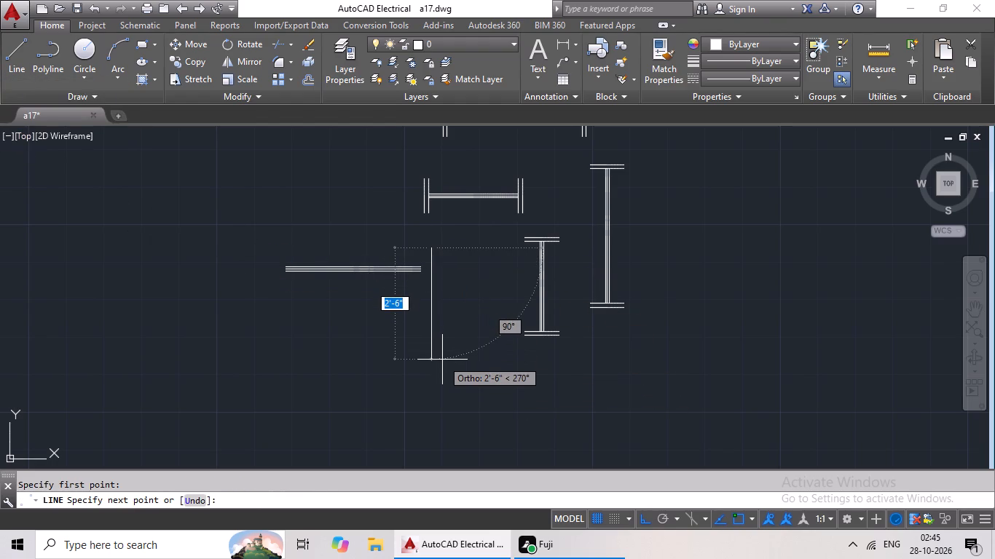
key(6)
key(shift+quotedbl)
key(Return)
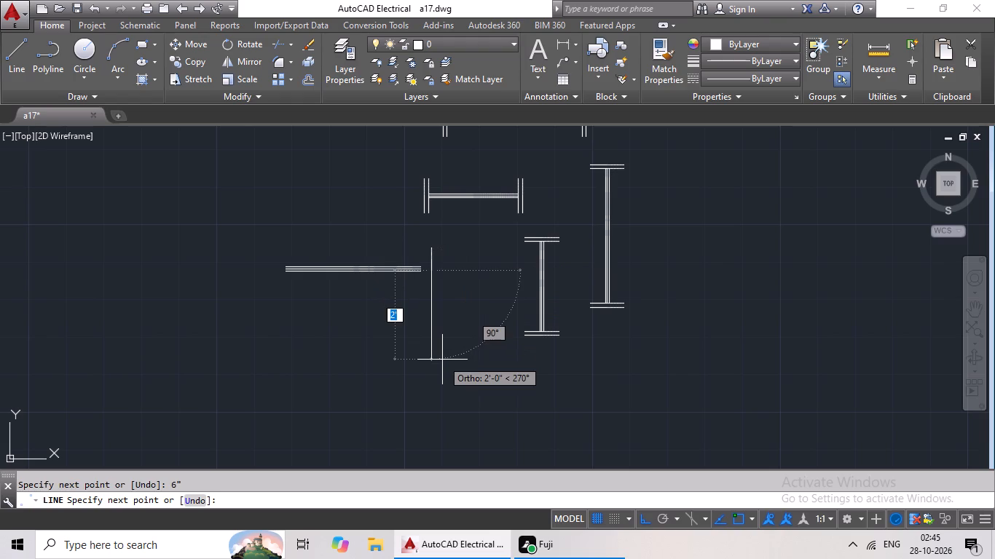
key(Escape)
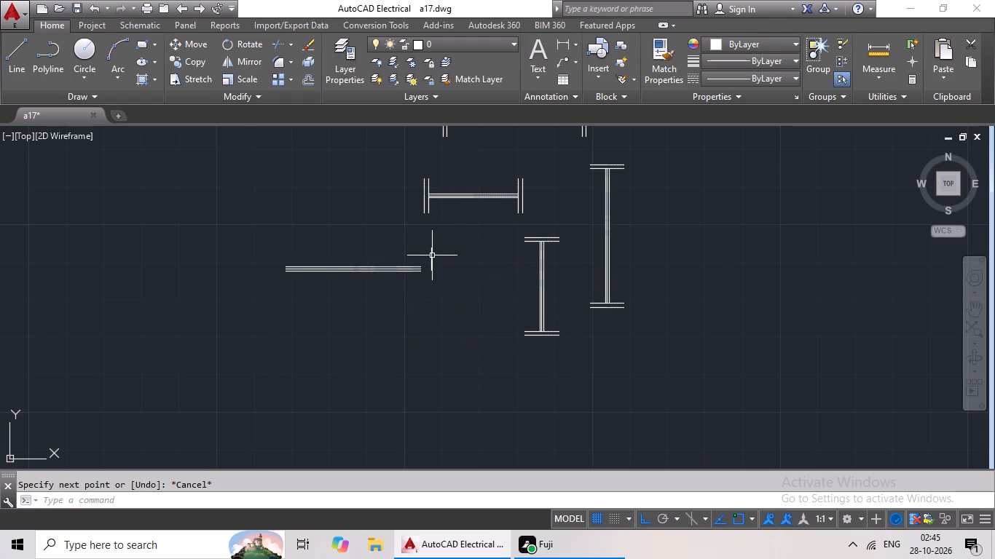
Copy the 6" line from its midpoint onto the right endpoint of the middle horizontal line.
click(432, 255)
click(199, 57)
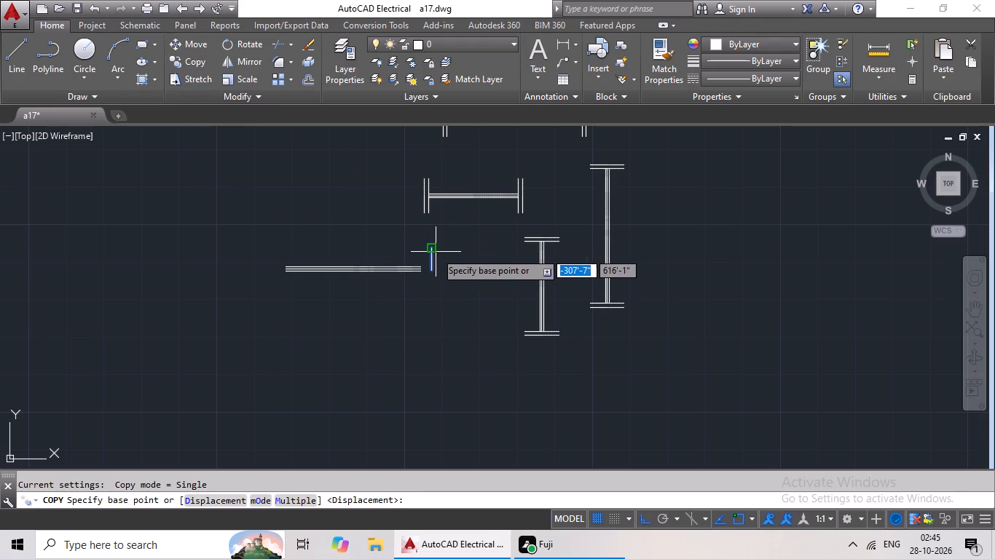
scroll(433, 266, up, 3)
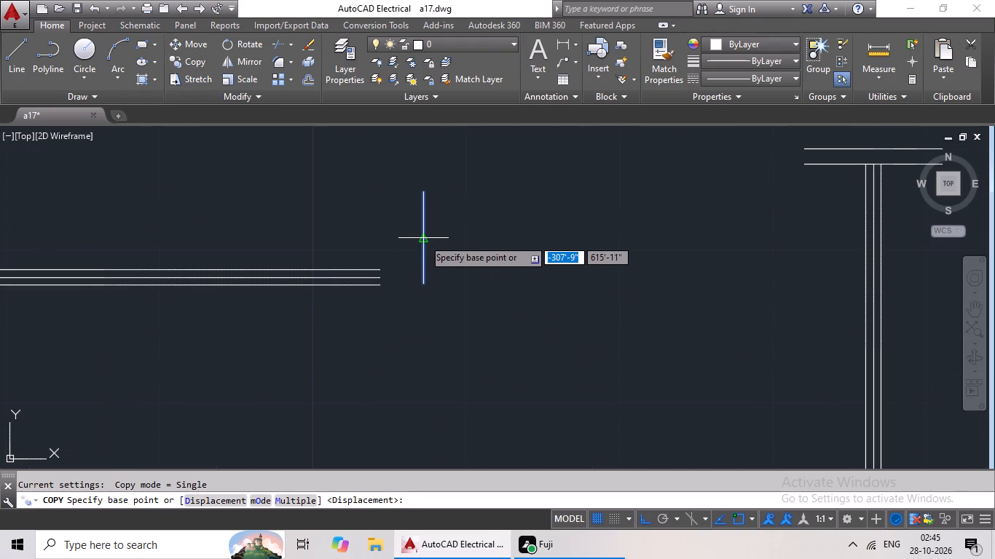
click(423, 239)
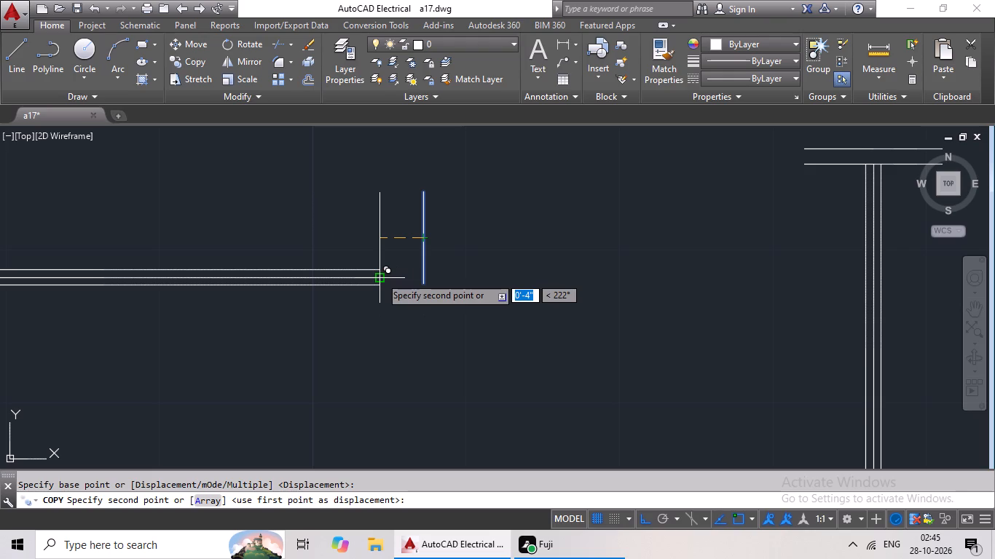
click(380, 277)
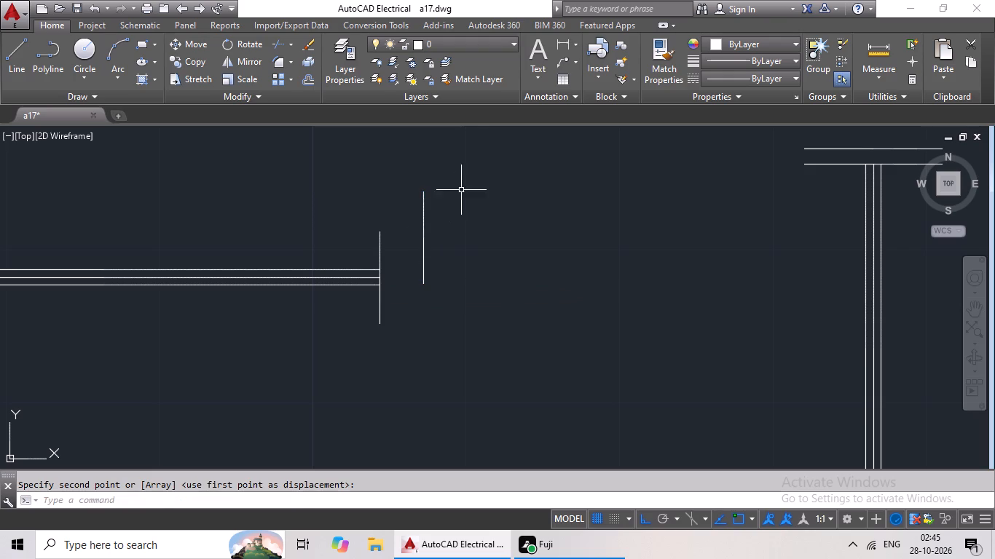
Erase the original 6" line standing apart from the three horizontal lines.
drag(463, 186, 441, 267)
key(Delete)
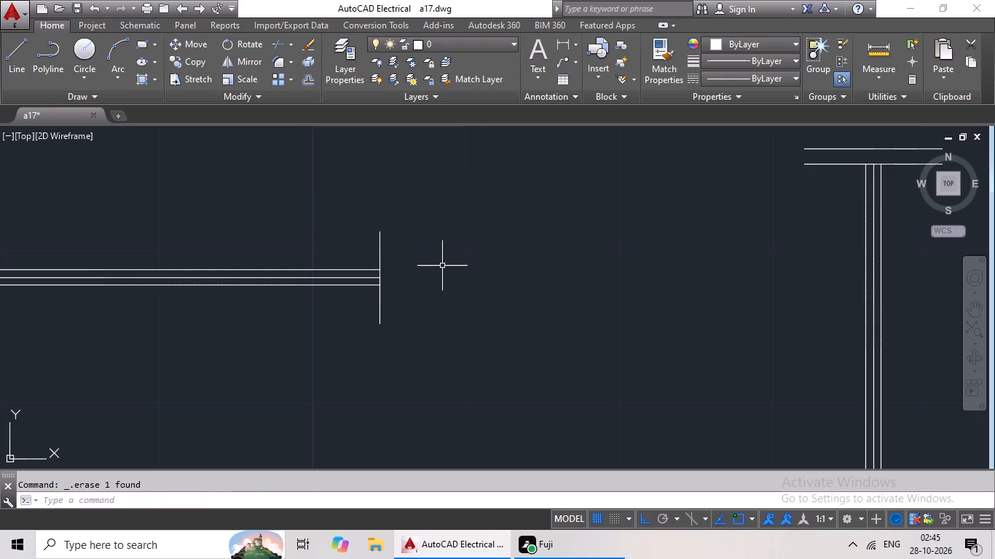
Offset the 6" right end line 3' to the left to form the opposite end line.
key(Escape)
key(Escape)
key(o)
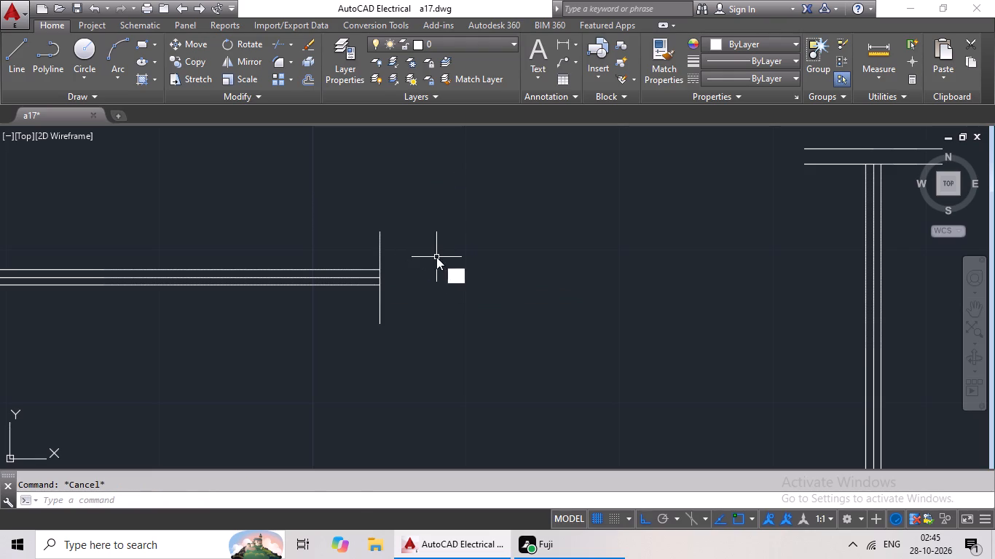
key(Return)
text(3')
key(Return)
scroll(466, 256, down, 1)
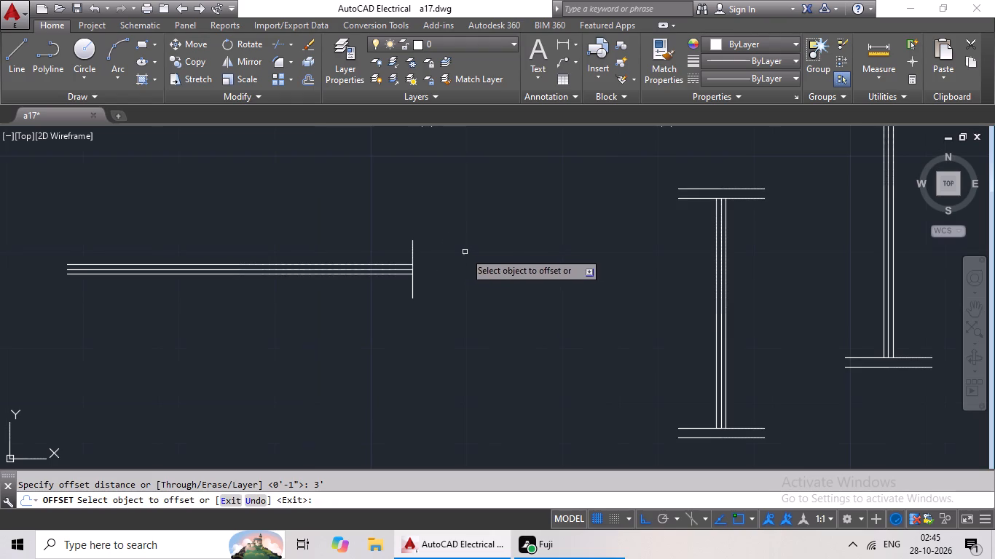
click(412, 241)
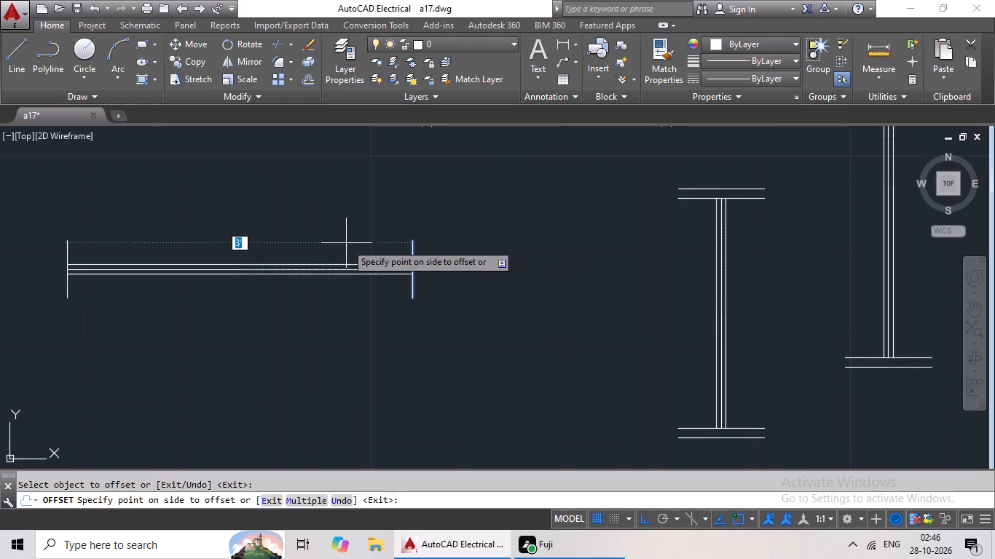
click(345, 243)
middle_drag(345, 243, 435, 265)
key(Escape)
key(Escape)
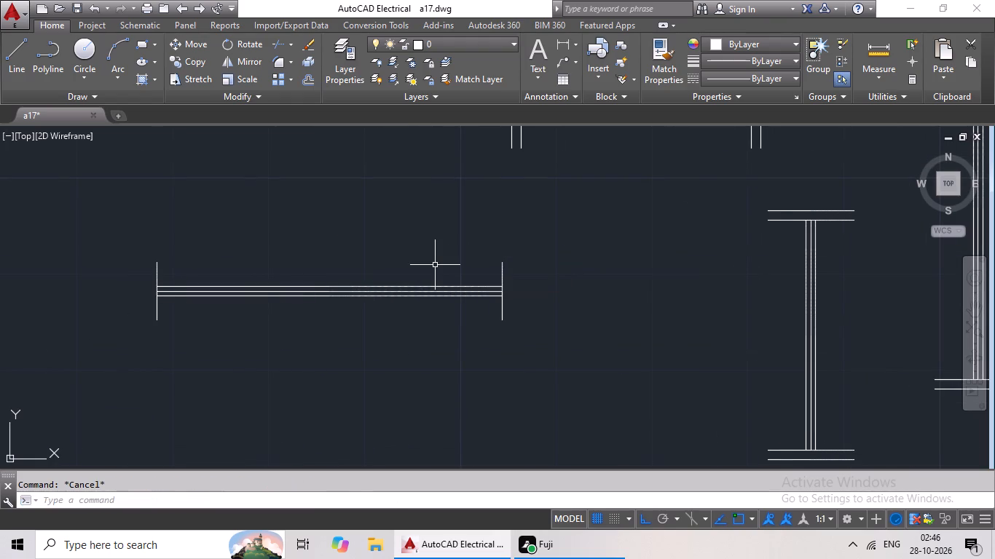
Offset the right and left 6" end lines 1" outward to double them.
key(o)
key(Return)
text(1")
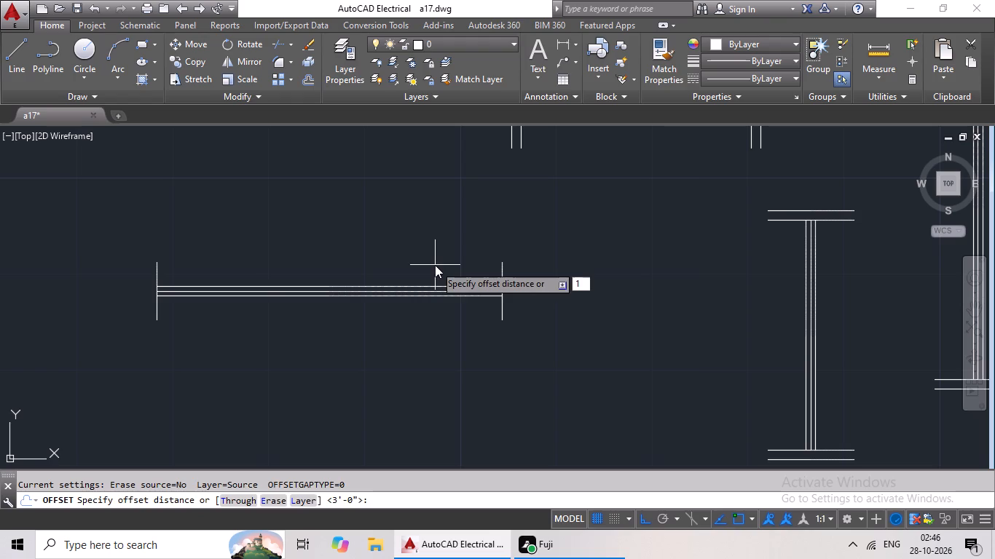
key(Return)
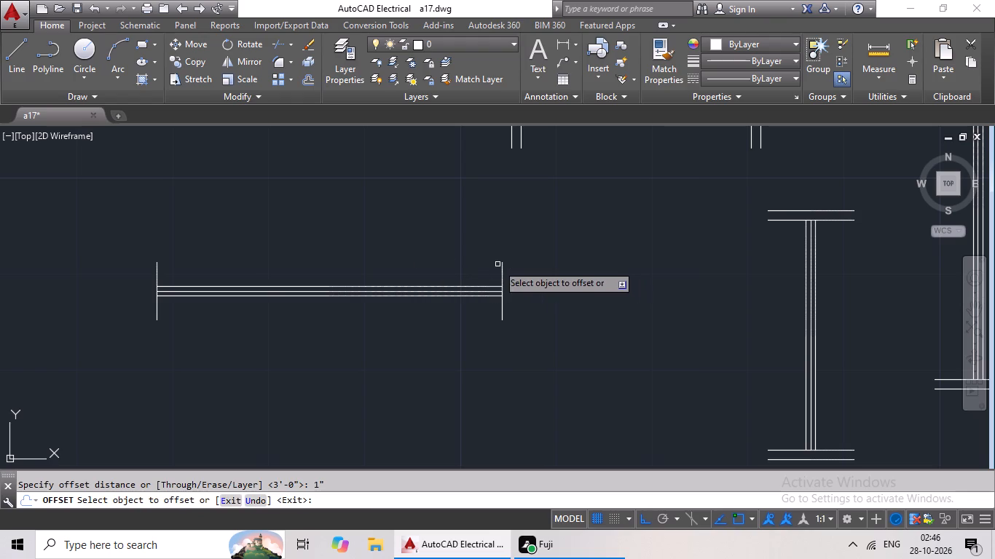
click(503, 262)
click(551, 250)
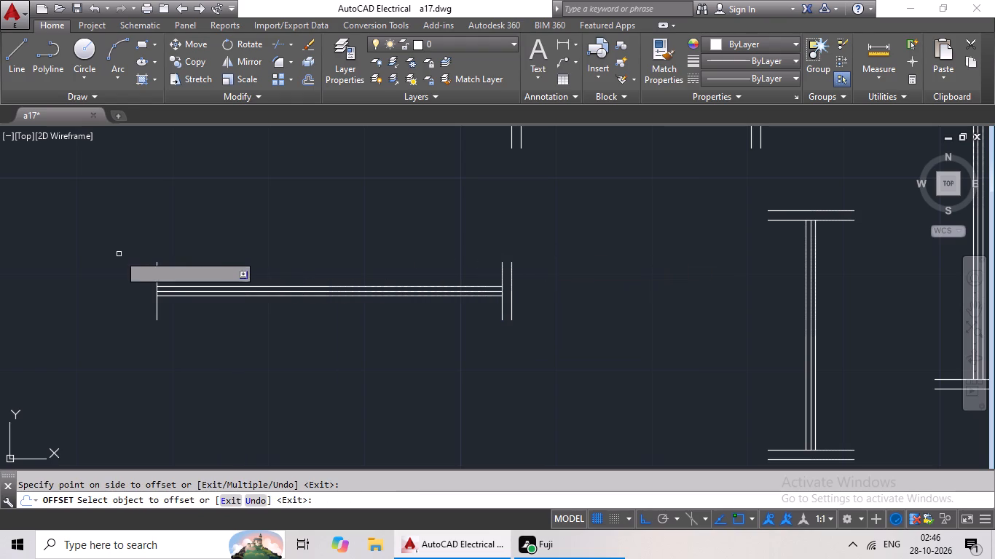
drag(155, 266, 40, 266)
click(4, 265)
key(Escape)
key(Escape)
Copy the 3' horizontal symbol with 6" double end lines and paste the duplicate below the original.
scroll(47, 267, down, 1)
key(Escape)
drag(133, 215, 373, 255)
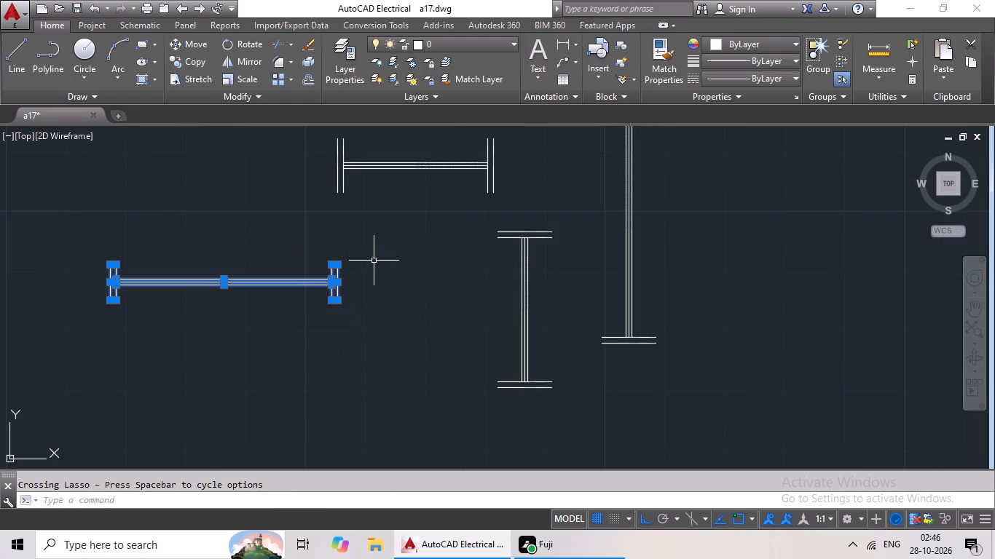
key(ctrl+c)
key(ctrl+v)
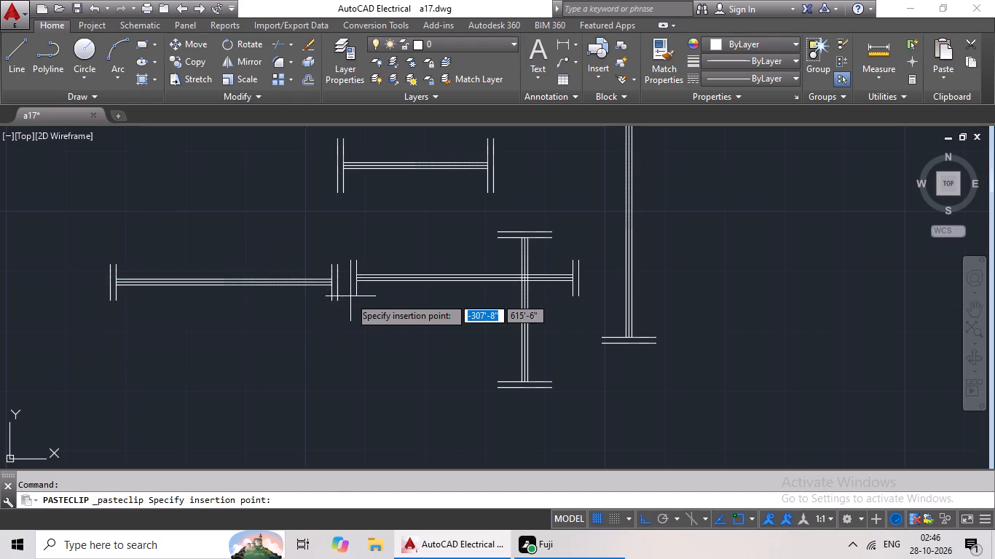
scroll(248, 337, down, 1)
middle_drag(248, 337, 286, 230)
click(205, 282)
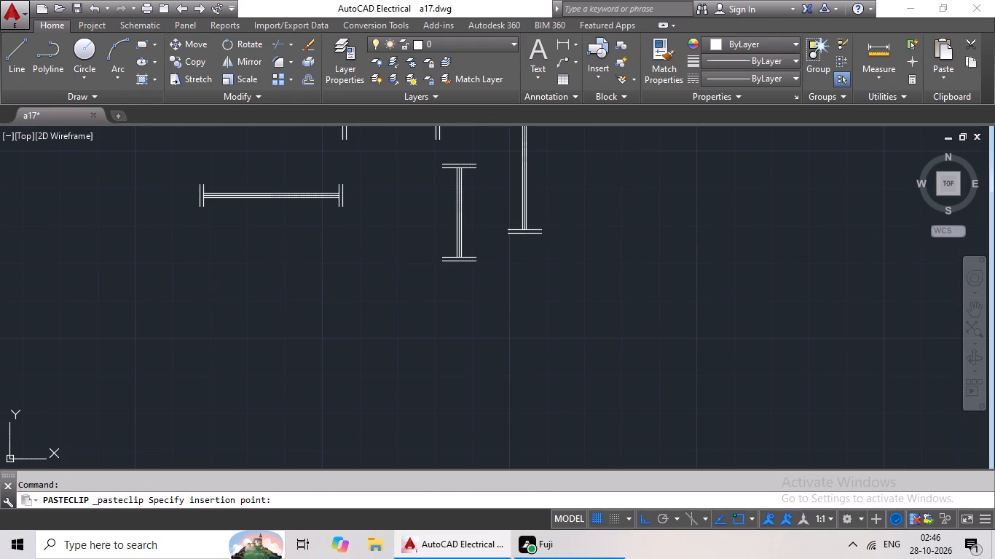
Rotate the pasted 3' symbol 90° about the upper endpoint of its outer right end line to make it vertical.
scroll(245, 254, up, 2)
drag(240, 229, 377, 381)
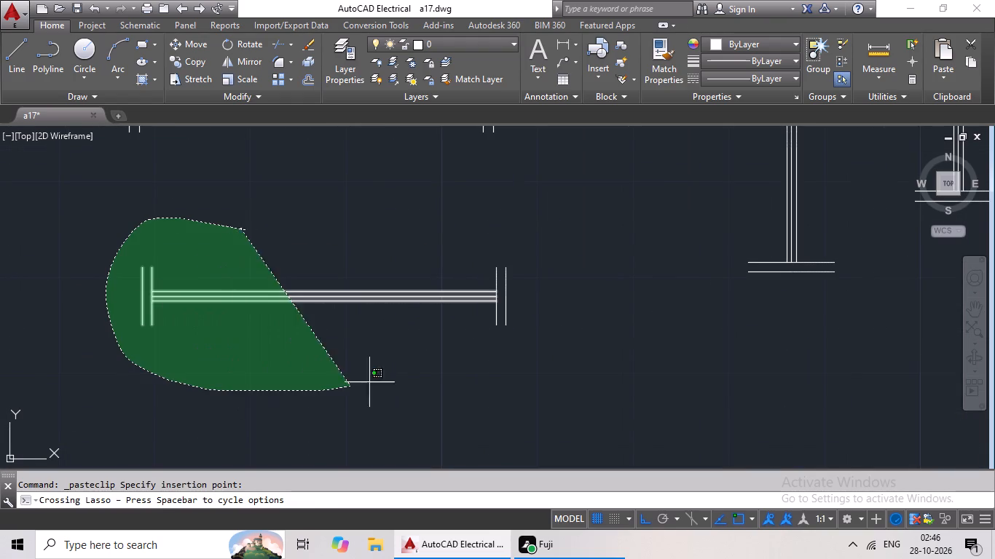
drag(377, 381, 524, 262)
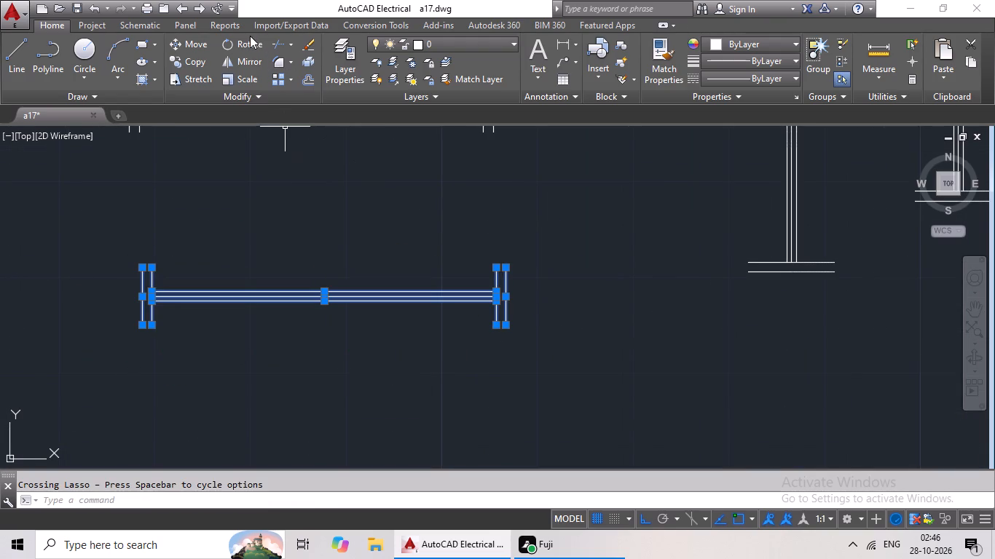
click(250, 36)
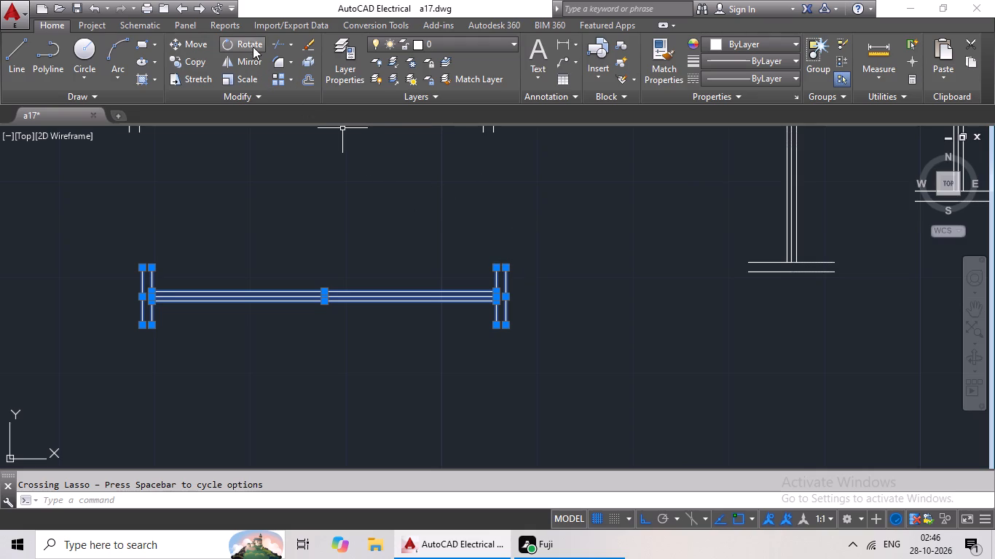
click(253, 46)
click(510, 269)
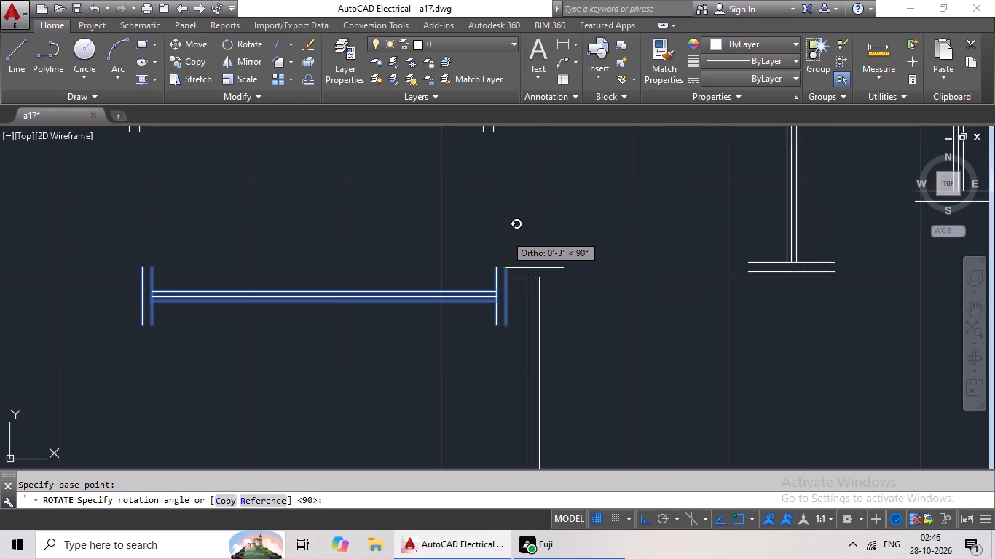
click(506, 234)
scroll(555, 251, down, 4)
middle_drag(591, 275, 470, 282)
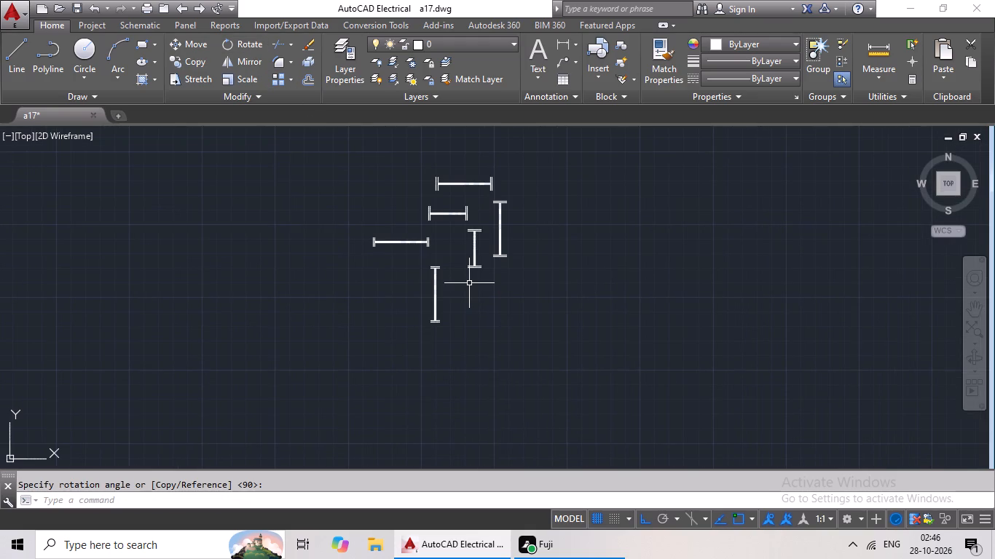
Paste another copy of the 3' horizontal symbol with 6" ends below the horizontal original.
scroll(401, 258, up, 3)
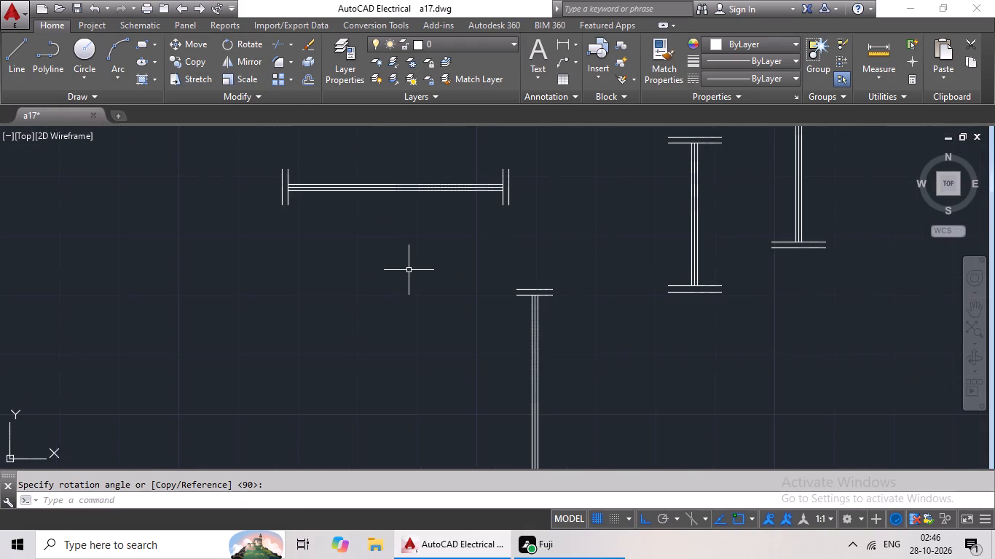
middle_drag(409, 269, 381, 339)
drag(353, 201, 554, 248)
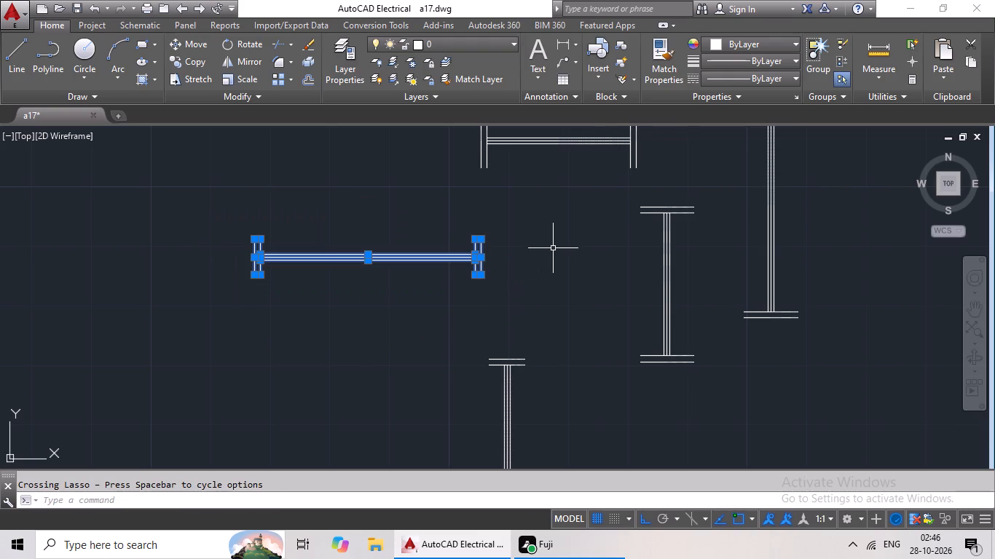
key(ctrl+c)
key(ctrl+v)
middle_drag(337, 419, 395, 321)
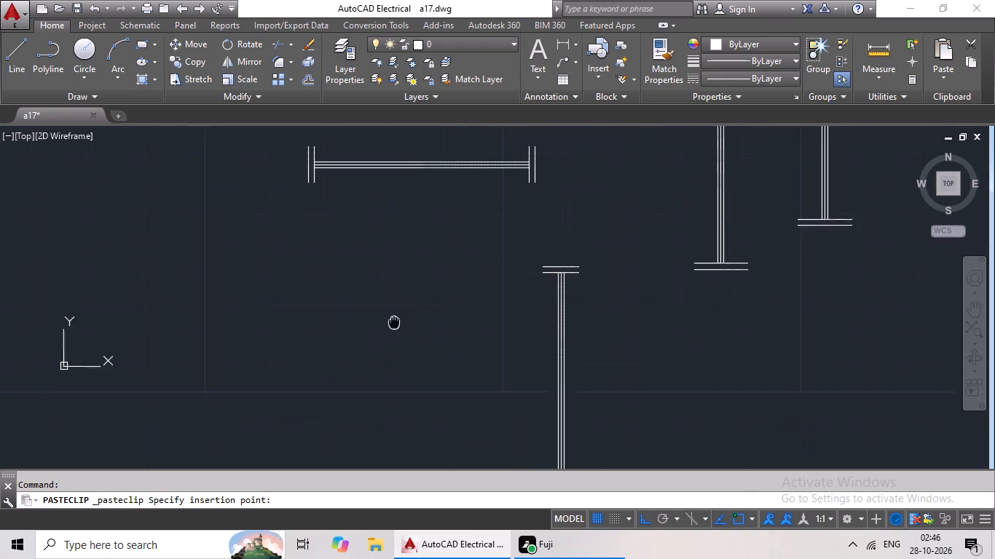
click(218, 302)
scroll(455, 265, up, 2)
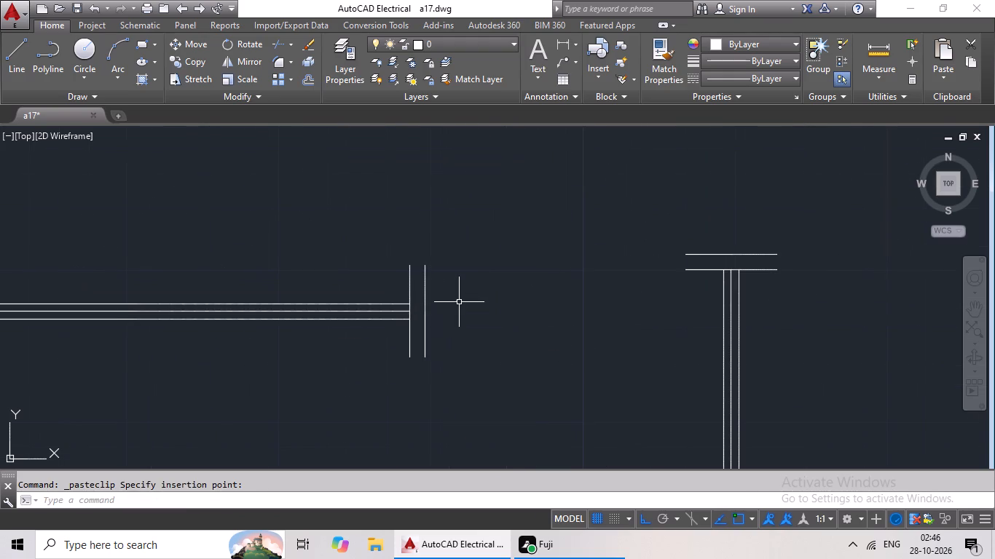
middle_drag(463, 301, 557, 303)
key(Escape)
scroll(561, 302, down, 2)
key(Escape)
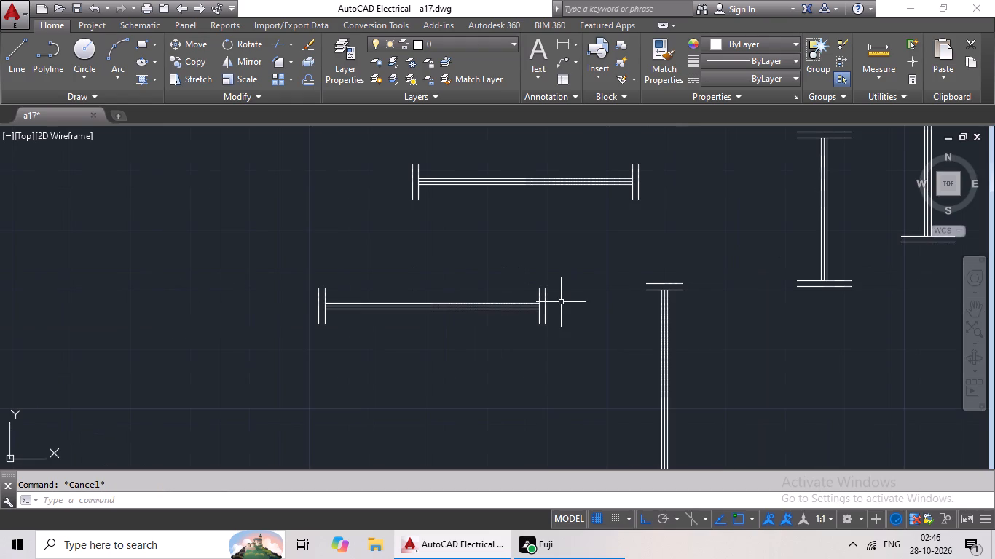
Offset the inner right end line of the lower horizontal copy 2' to the left.
key(o)
key(Return)
text(2')
key(Return)
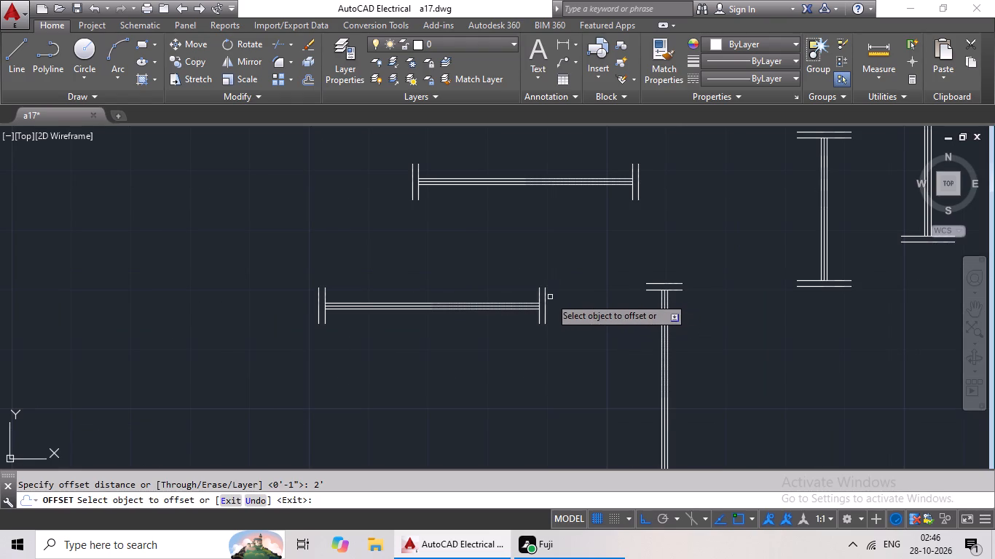
drag(540, 288, 532, 288)
click(455, 288)
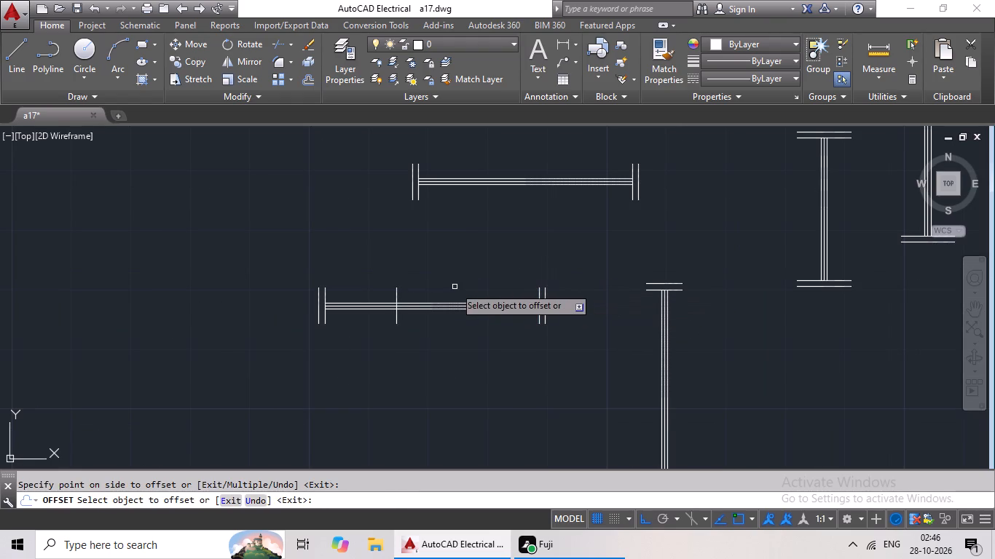
key(Escape)
key(Escape)
key(Escape)
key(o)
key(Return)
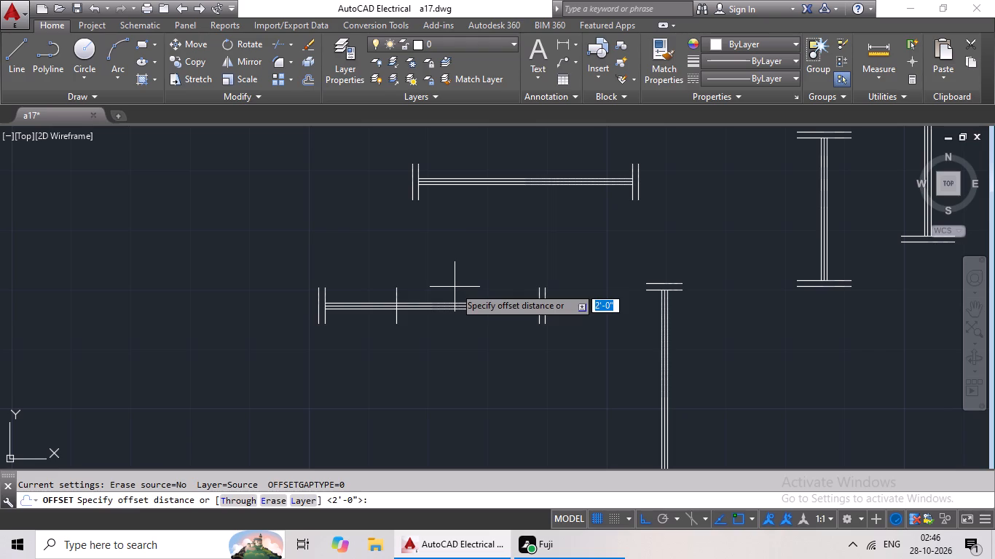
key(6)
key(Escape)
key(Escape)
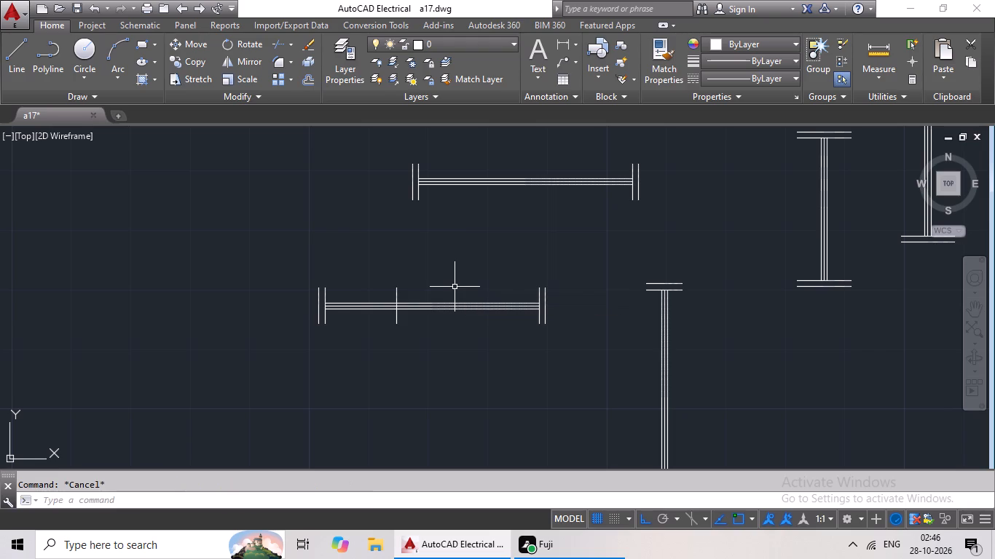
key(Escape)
Offset the new intermediate end line 1" to the left to double it.
key(o)
key(Return)
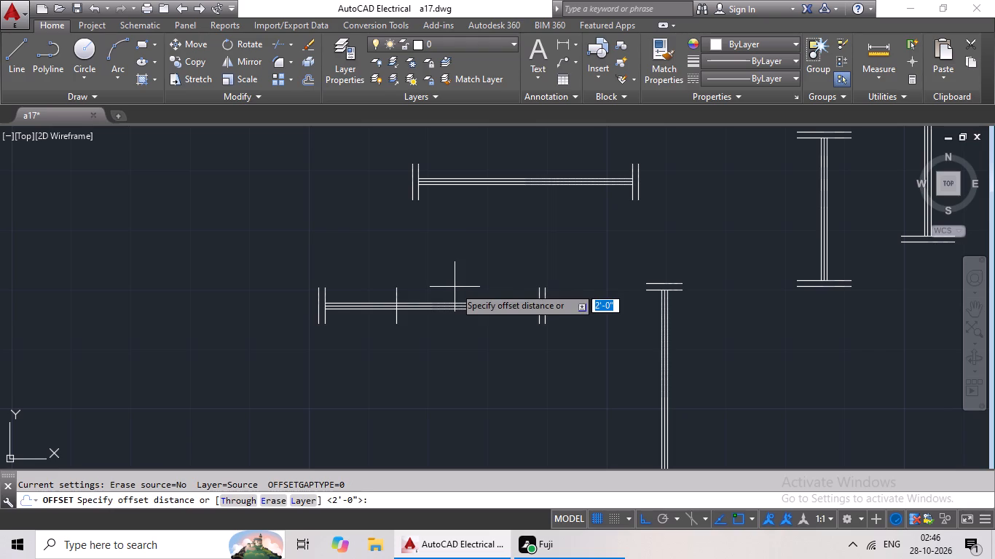
text(1")
key(Return)
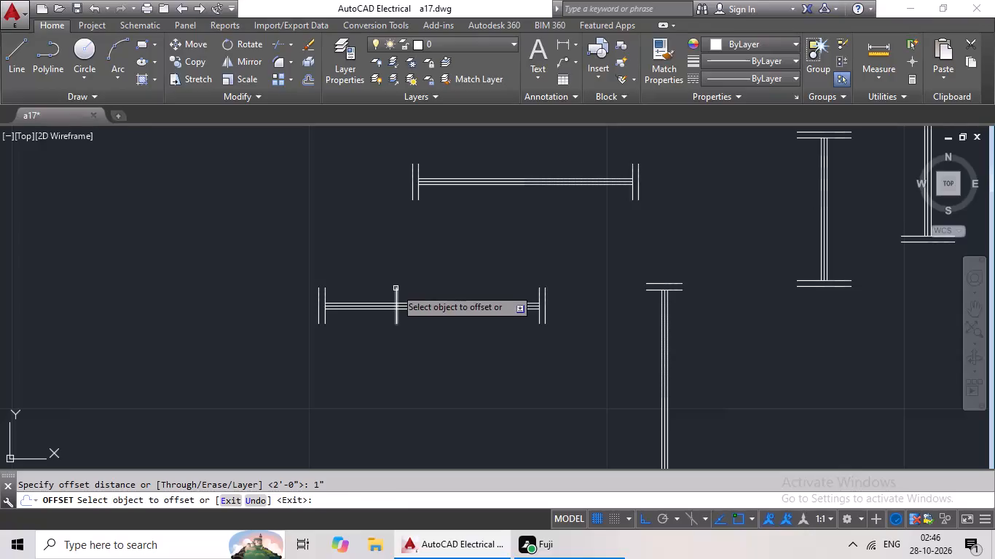
drag(396, 288, 374, 290)
click(356, 290)
key(Escape)
key(Escape)
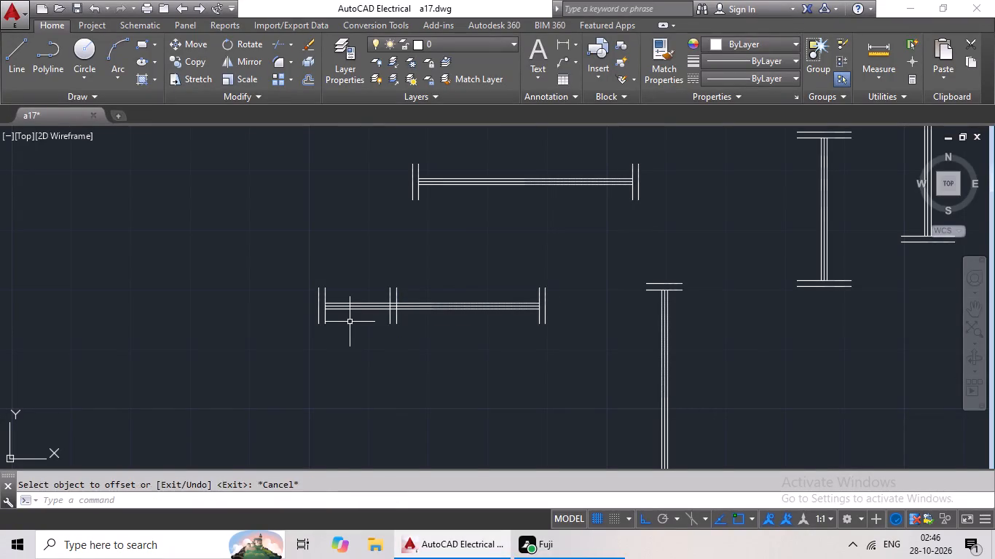
key(Escape)
Trim the three horizontal lines between the two new 1"-spaced end lines.
key(t)
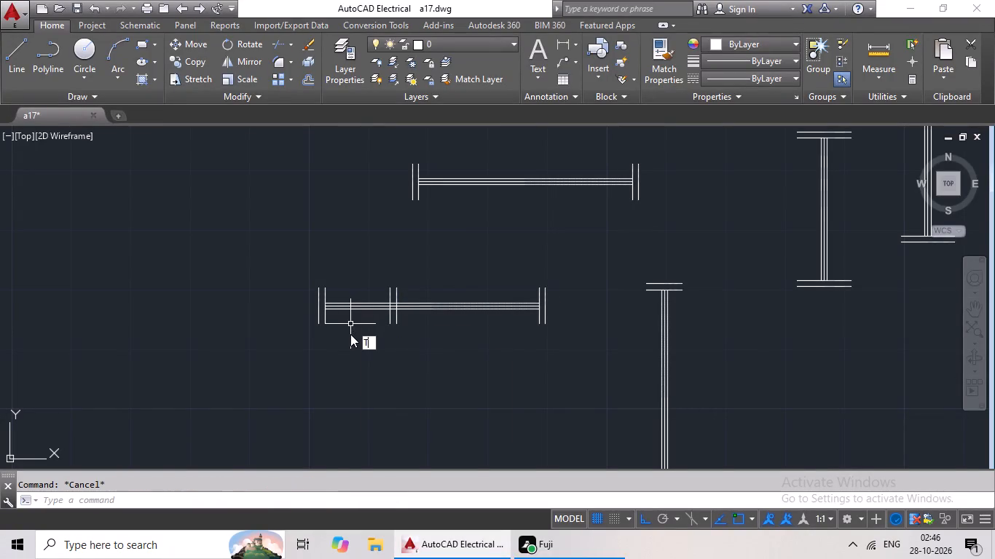
text(R)
key(space)
key(space)
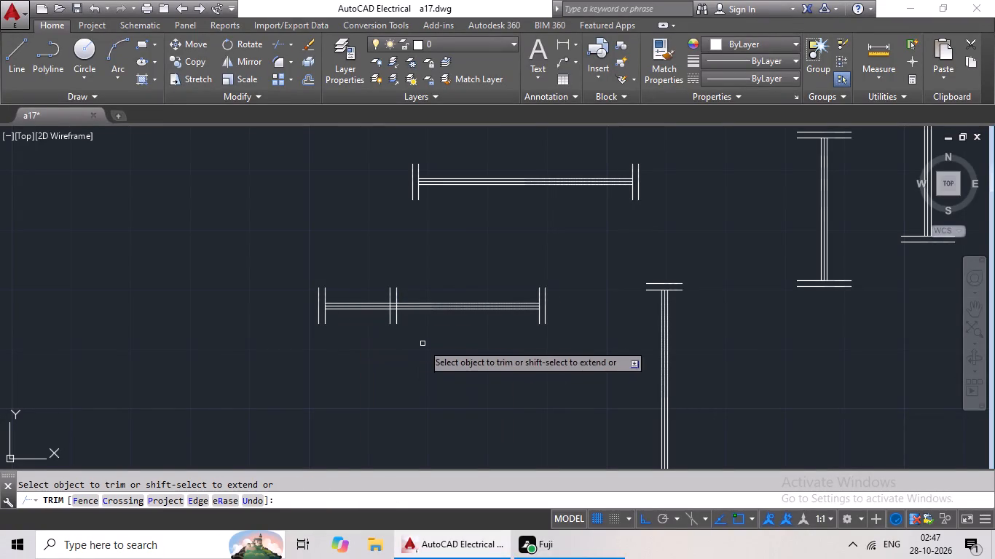
scroll(393, 309, up, 4)
drag(381, 257, 383, 347)
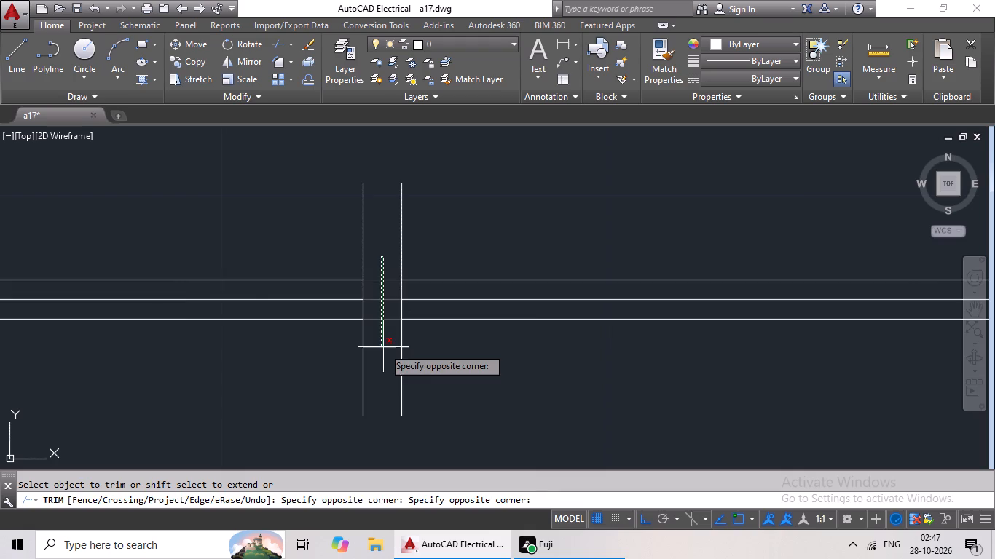
click(383, 347)
scroll(389, 344, down, 3)
key(Escape)
key(Escape)
Erase the leftover piece beyond the new left end lines, including the old left end lines.
drag(318, 276, 257, 360)
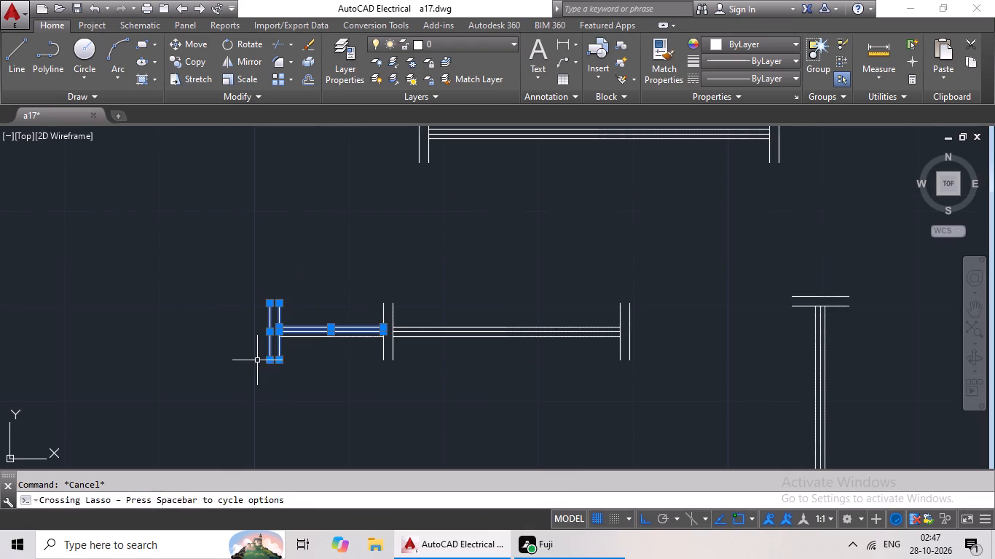
drag(352, 291, 276, 373)
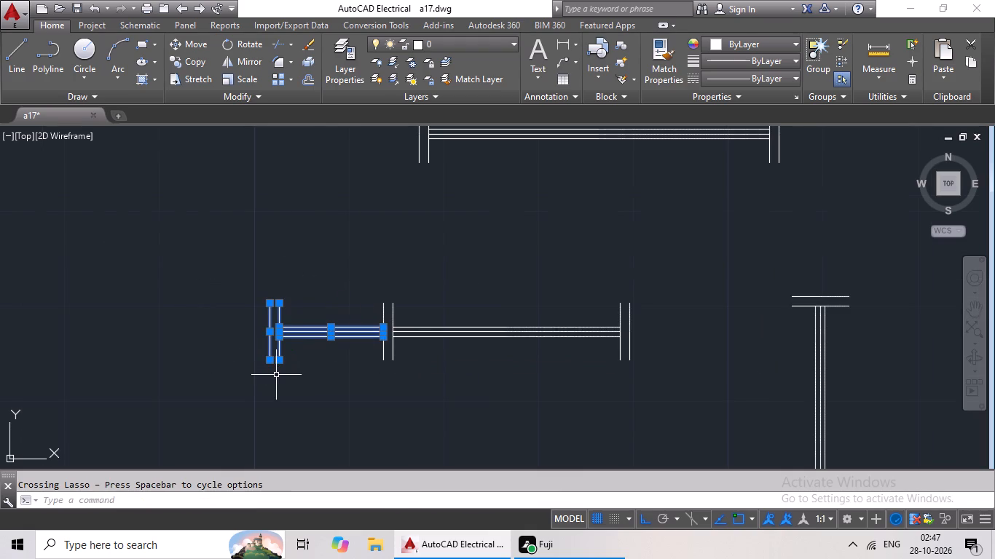
key(Delete)
Copy the shortened 2' horizontal symbol and paste the duplicate directly below it.
drag(398, 266, 347, 282)
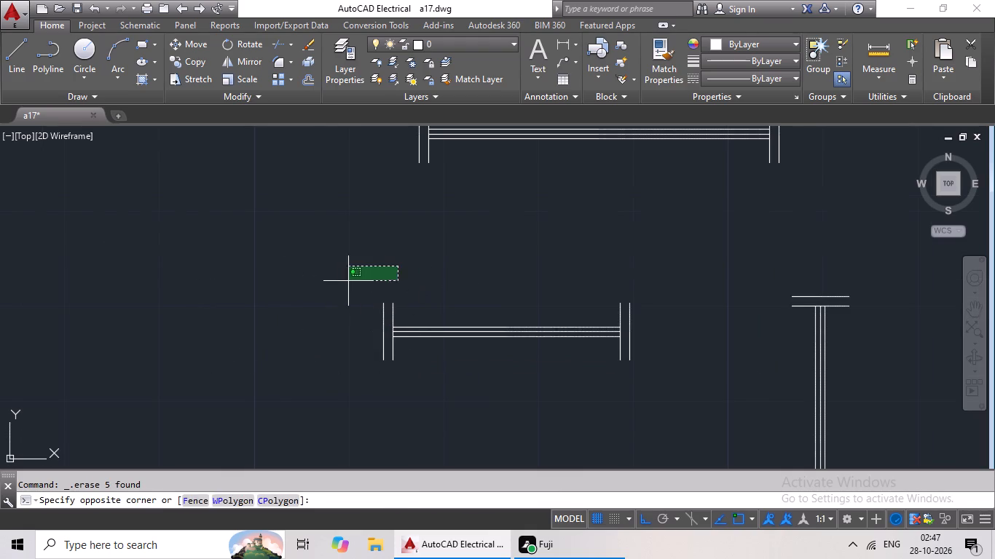
drag(347, 282, 665, 310)
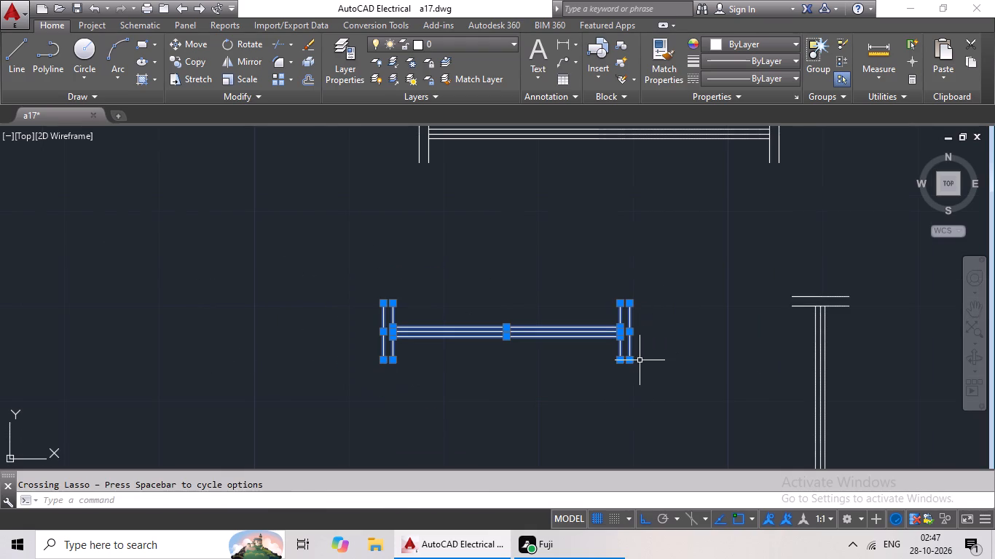
key(ctrl+c)
key(ctrl+v)
middle_drag(495, 418, 471, 317)
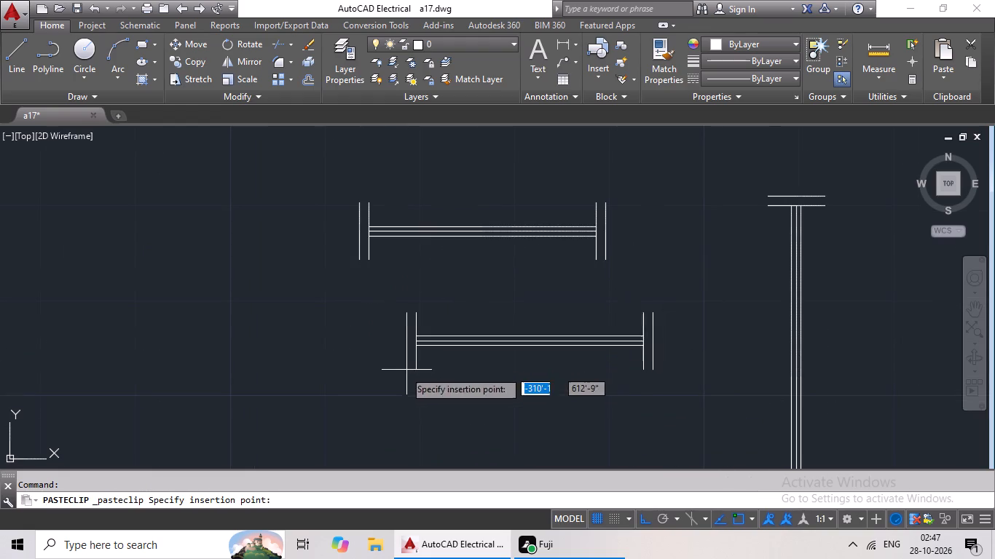
click(363, 378)
Rotate the pasted 2' symbol 90° about the upper endpoint of its outer right end line to make it vertical.
drag(395, 299, 676, 347)
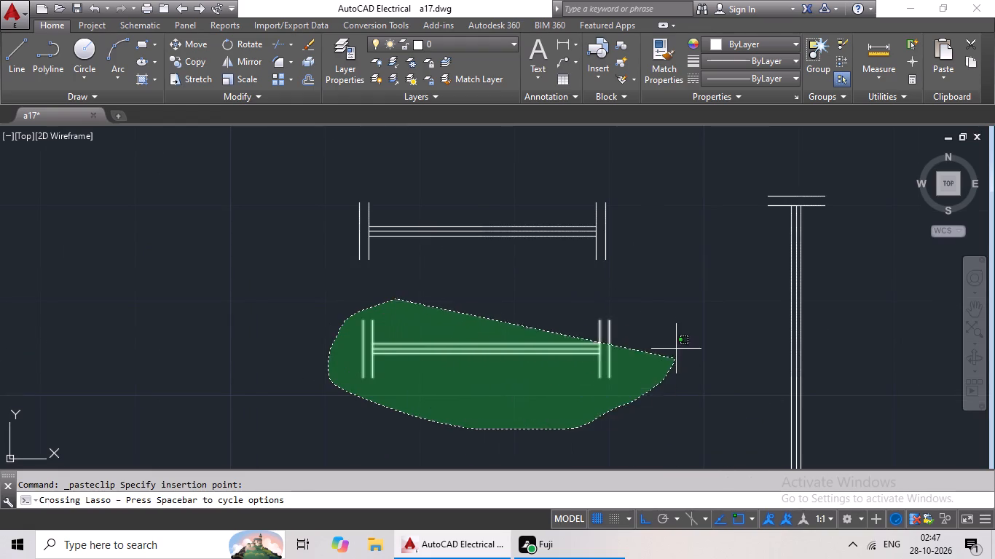
drag(676, 347, 675, 339)
click(264, 42)
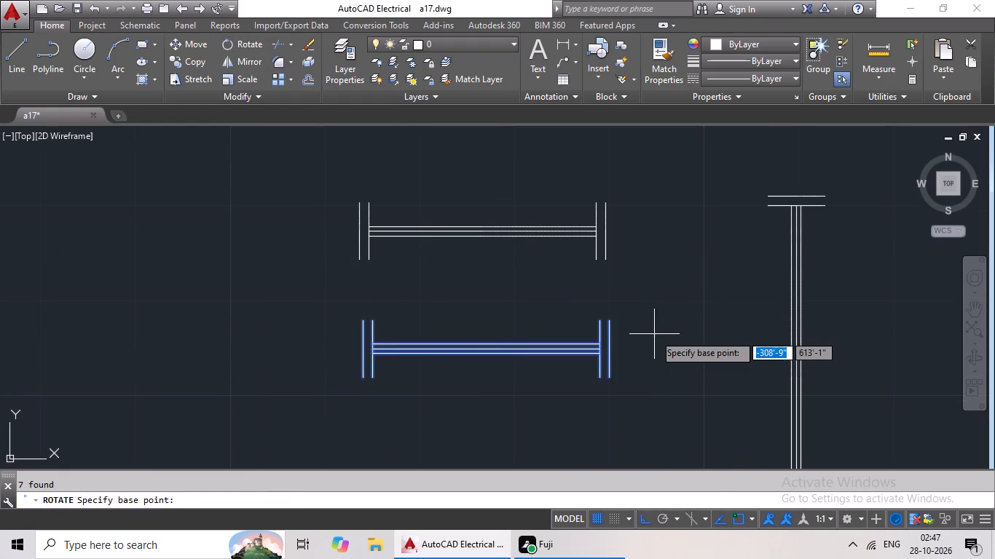
click(607, 320)
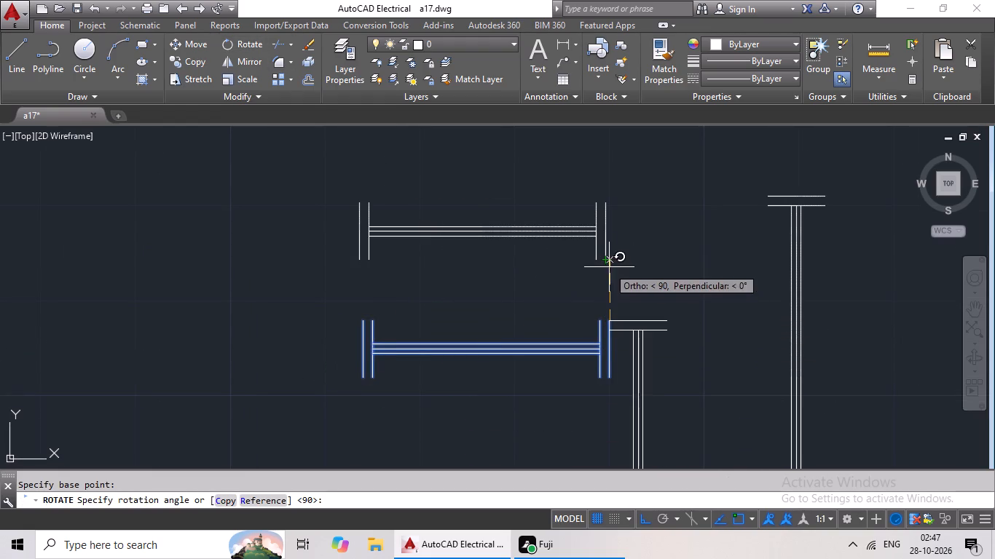
click(637, 274)
scroll(637, 274, down, 3)
middle_drag(637, 274, 509, 336)
scroll(515, 315, down, 1)
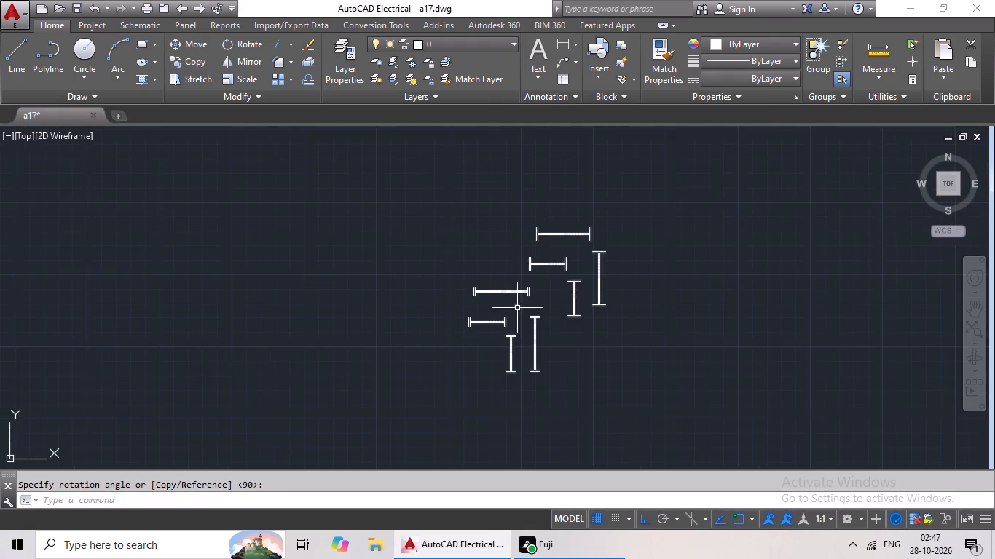
Examine the set of horizontal and vertical symbols beside the building plan.
scroll(517, 308, down, 1)
scroll(537, 262, up, 2)
scroll(543, 251, down, 2)
middle_drag(468, 240, 622, 259)
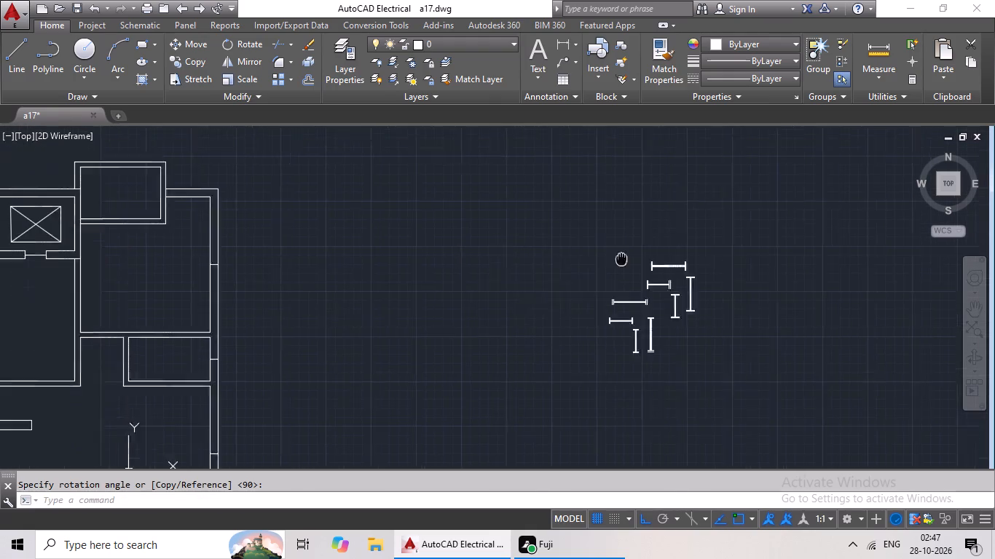
scroll(623, 260, down, 1)
middle_drag(554, 276, 565, 253)
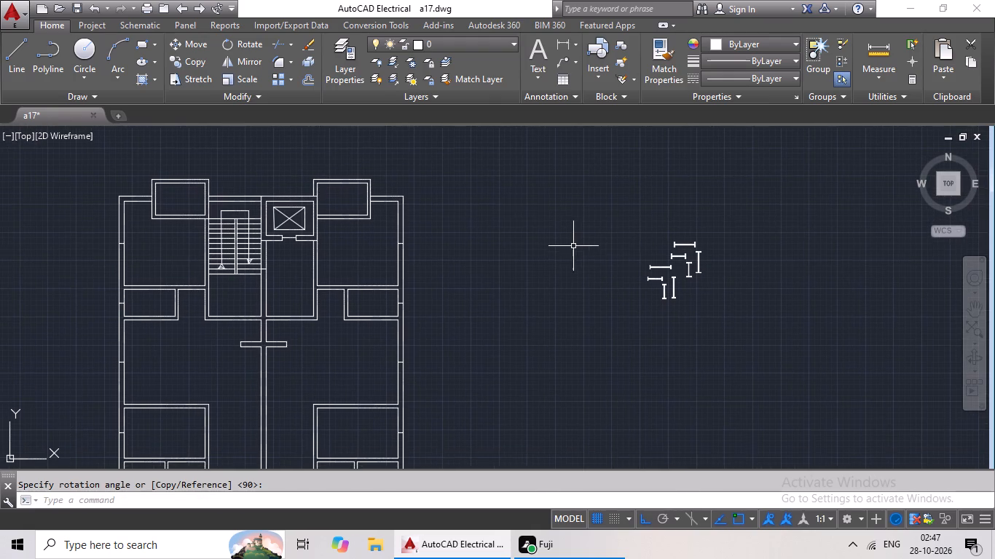
middle_drag(574, 245, 489, 278)
scroll(521, 274, up, 1)
scroll(701, 304, up, 3)
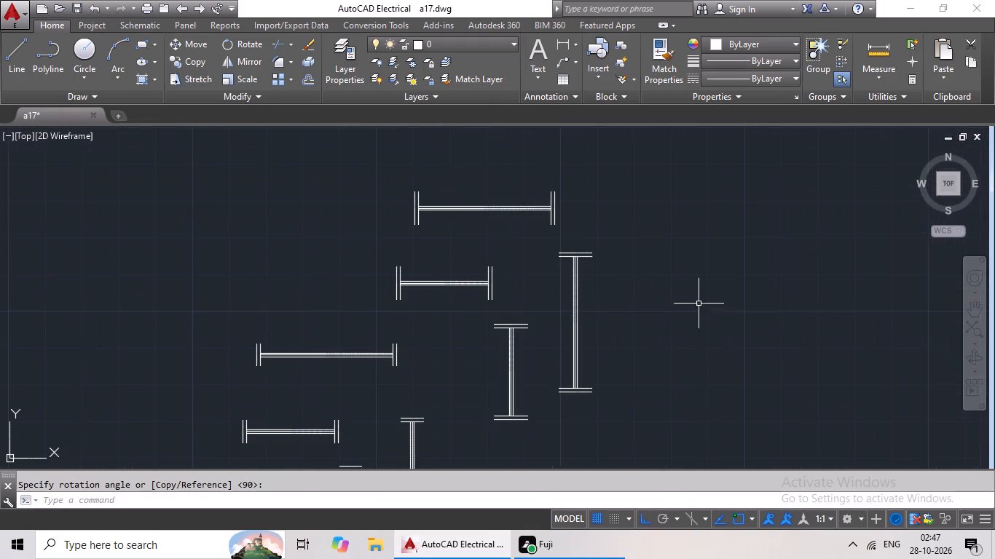
With Ortho off, copy the wide-ended 3' vertical symbol by its centre midpoint onto the marker in the upper-right room's outer wall.
drag(646, 251, 602, 445)
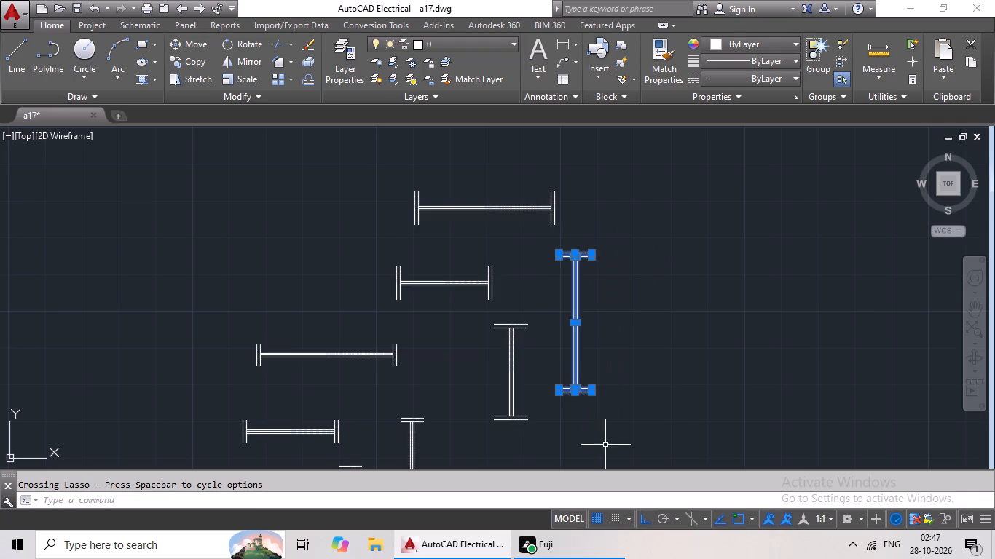
click(175, 64)
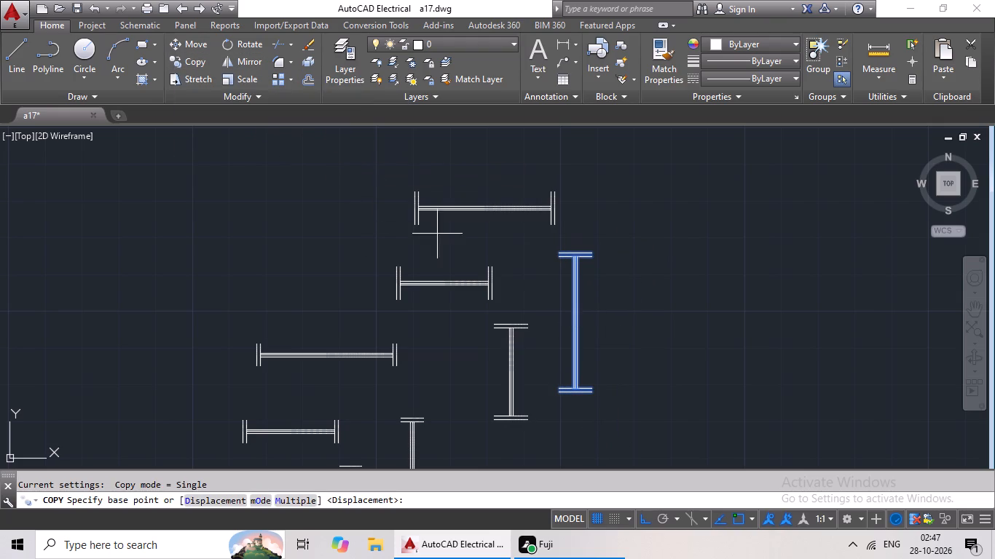
click(642, 521)
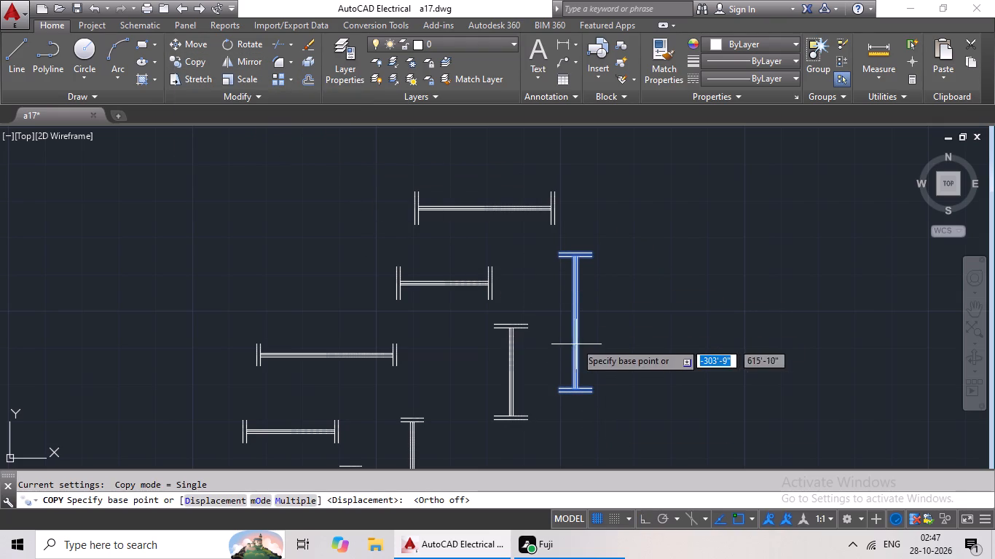
scroll(570, 320, up, 4)
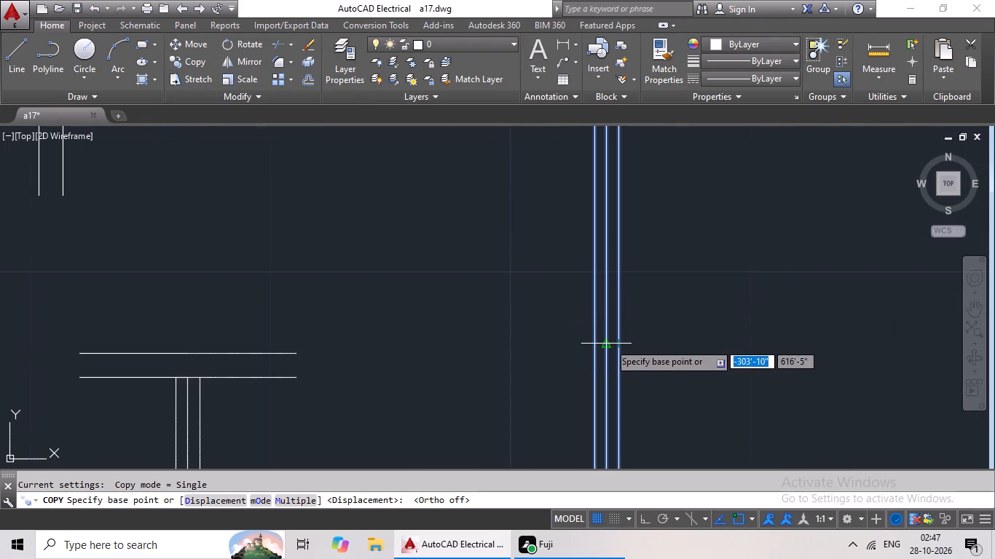
drag(609, 343, 588, 349)
scroll(388, 360, down, 5)
middle_drag(283, 360, 536, 294)
scroll(253, 349, down, 2)
middle_drag(253, 348, 430, 329)
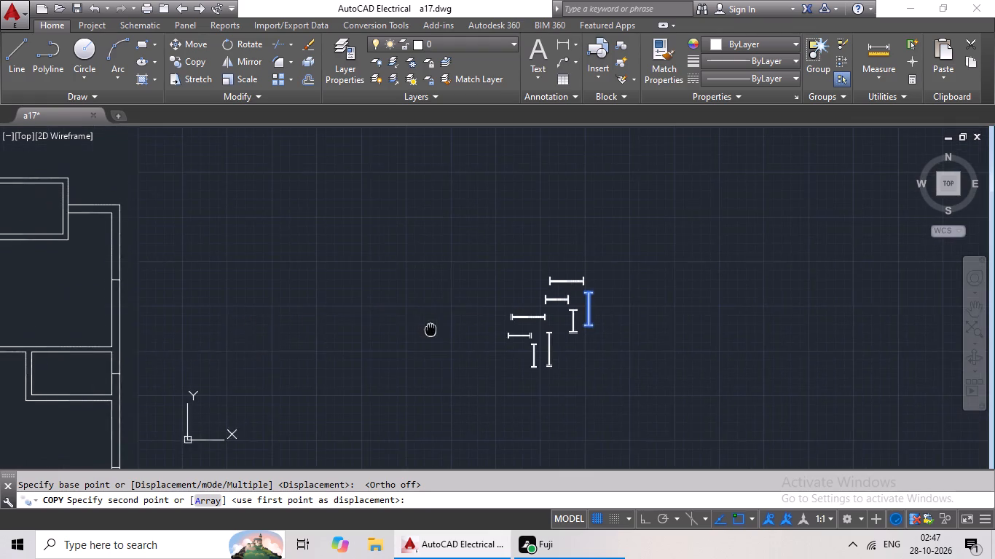
middle_drag(130, 328, 293, 333)
scroll(280, 281, up, 4)
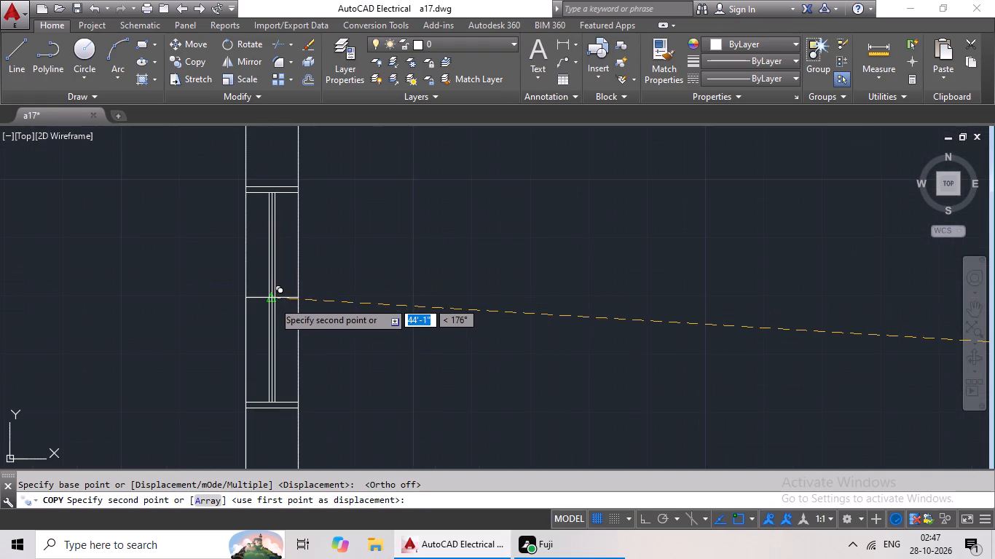
click(273, 301)
Copy the wide-ended 2' vertical symbol by its centre midpoint onto the outer-wall marker of the small room below the upper-right room.
scroll(391, 285, down, 2)
middle_drag(487, 316, 302, 267)
scroll(425, 327, down, 1)
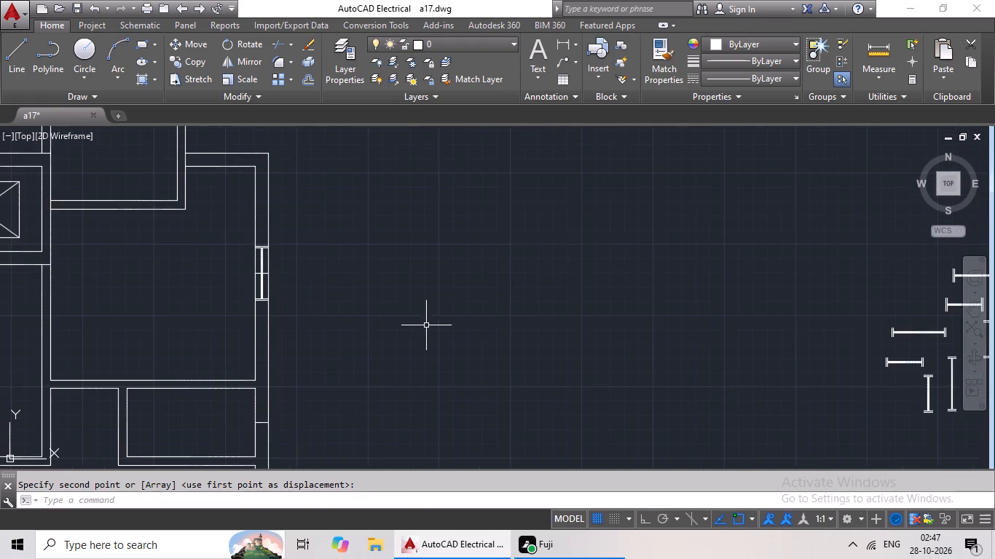
middle_drag(427, 325, 442, 263)
middle_drag(663, 349, 438, 357)
scroll(784, 280, up, 3)
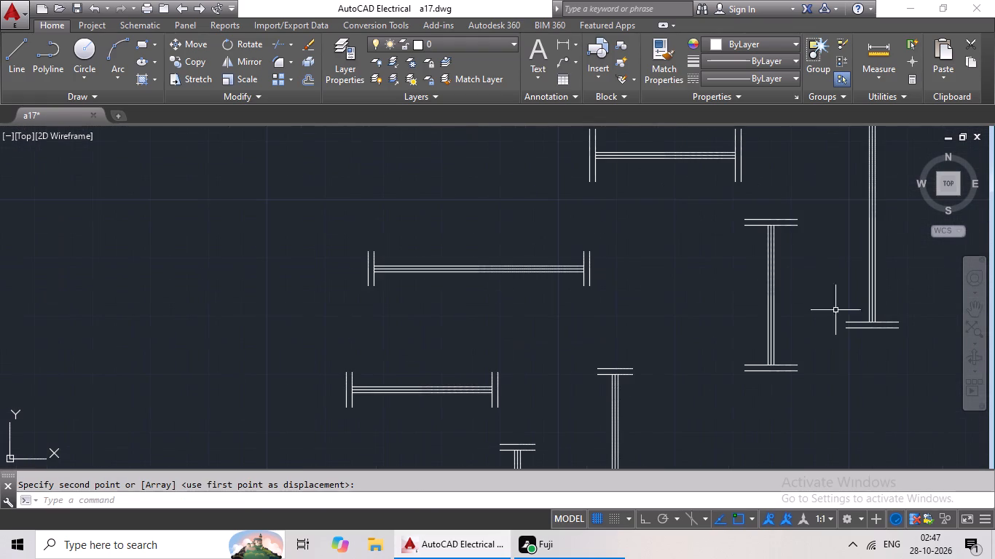
drag(808, 210, 808, 380)
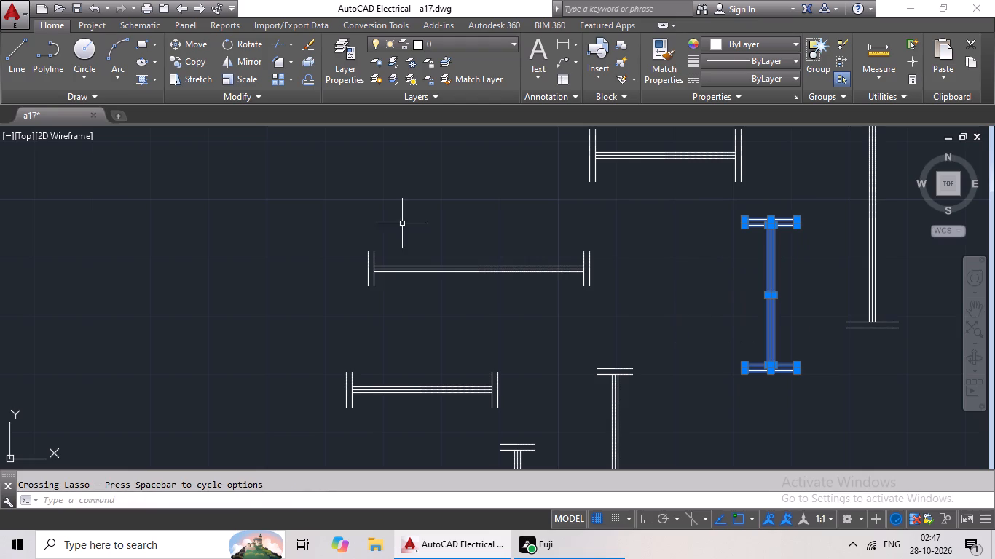
click(194, 61)
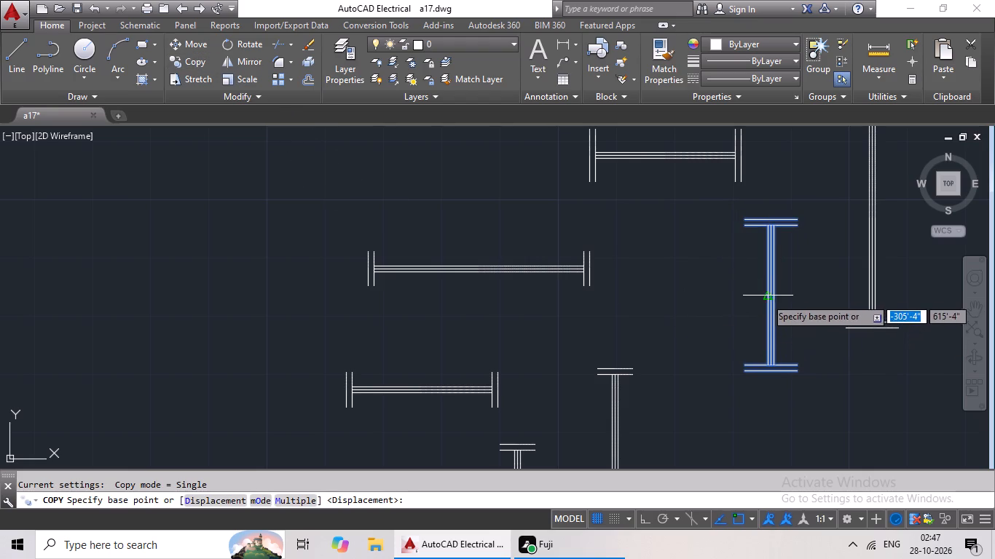
scroll(771, 292, up, 3)
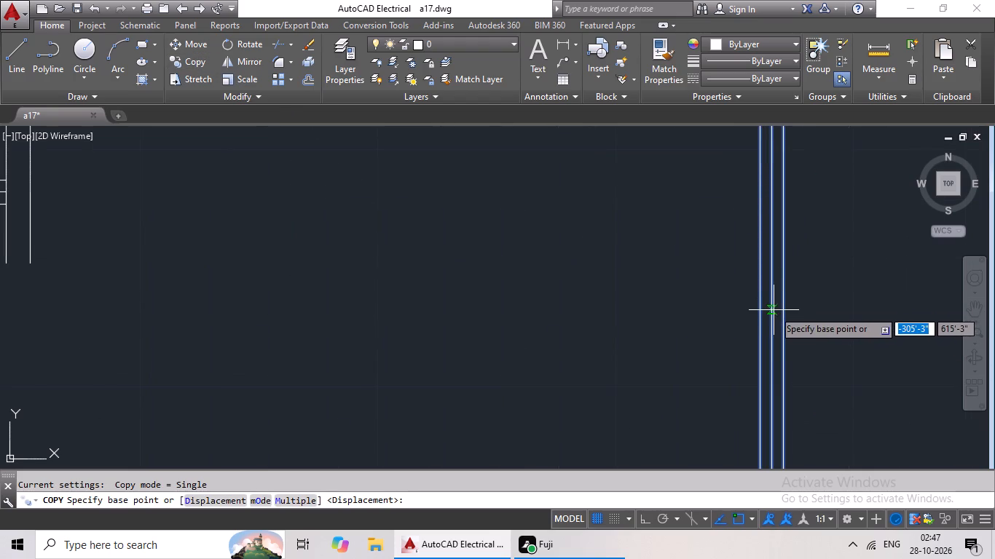
click(771, 304)
scroll(531, 318, down, 3)
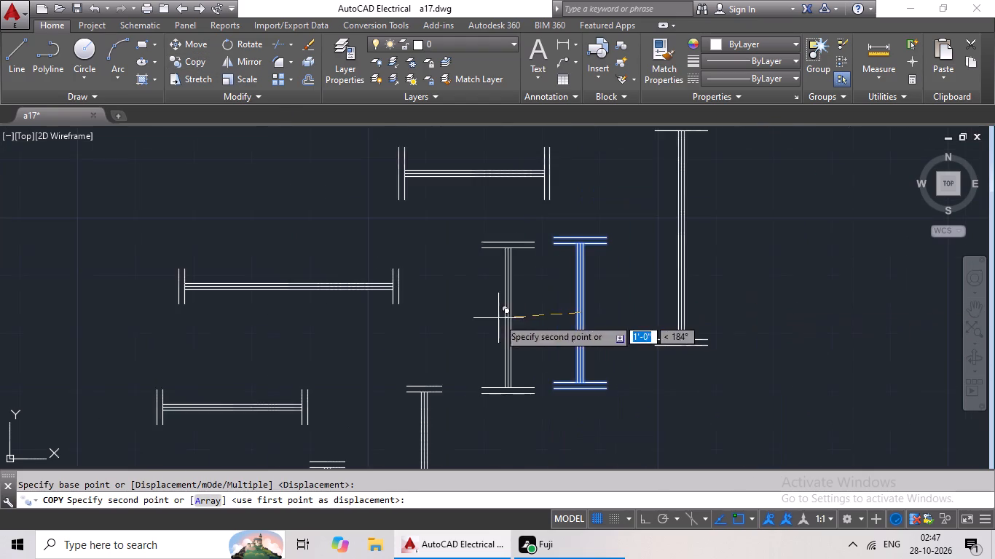
middle_drag(489, 317, 661, 265)
scroll(527, 306, down, 2)
middle_drag(425, 330, 593, 293)
middle_drag(394, 354, 666, 283)
scroll(614, 308, down, 1)
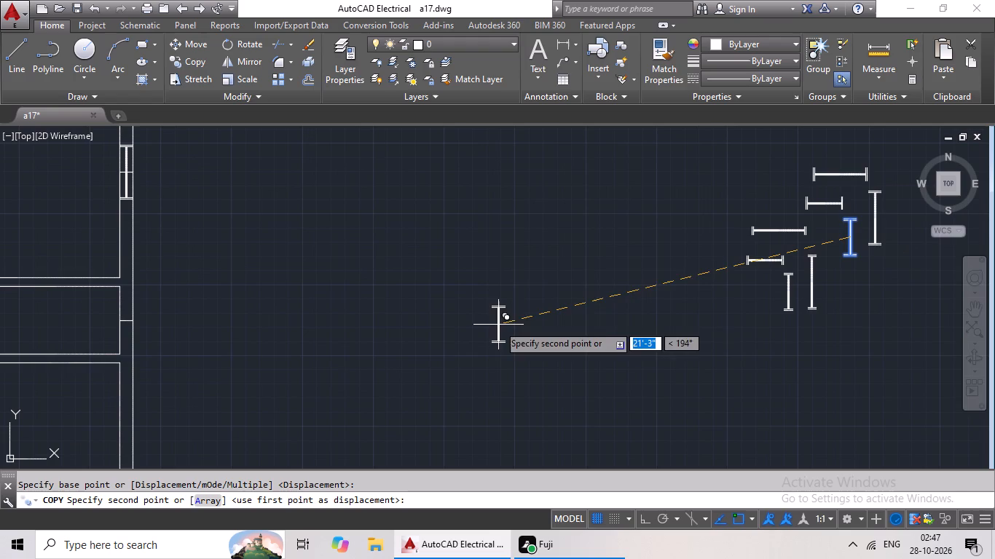
middle_drag(484, 325, 688, 300)
middle_drag(549, 320, 734, 318)
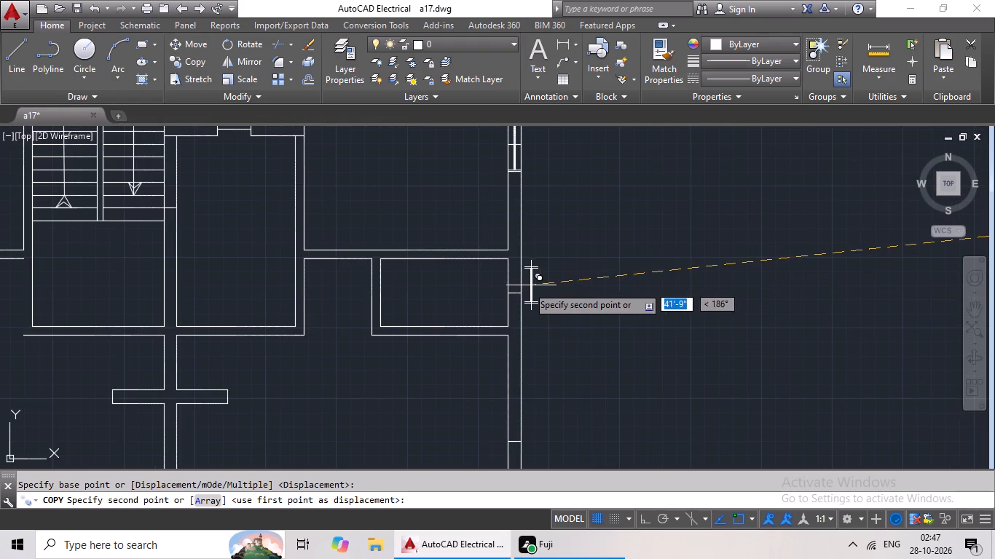
scroll(517, 287, up, 4)
click(508, 325)
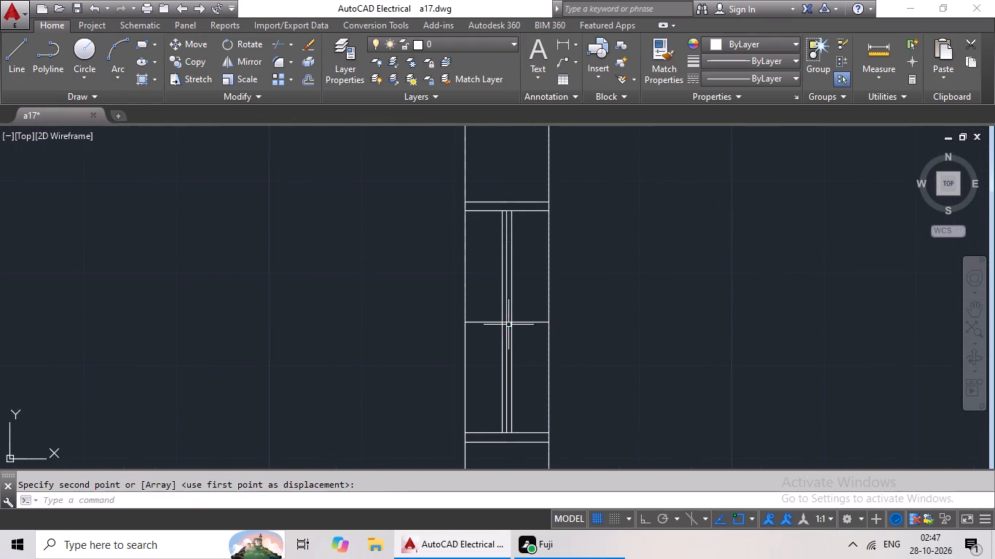
Copy the wide-ended 3' vertical symbol by its centre midpoint onto the marker in the upper-left room's outer wall.
scroll(701, 312, down, 5)
scroll(793, 320, down, 1)
middle_drag(794, 318, 689, 300)
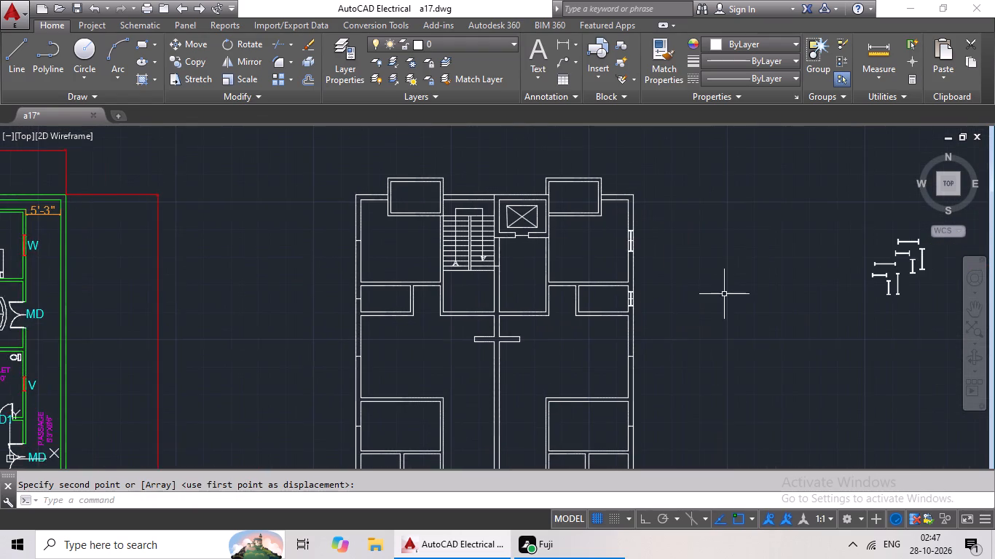
middle_drag(709, 295, 572, 296)
middle_drag(789, 332, 691, 350)
scroll(686, 272, up, 5)
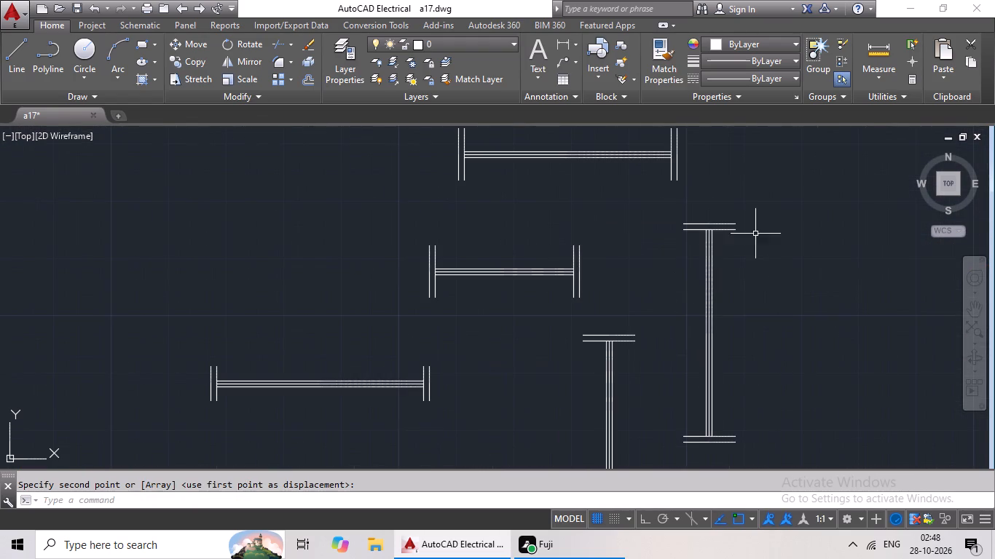
drag(755, 212, 751, 447)
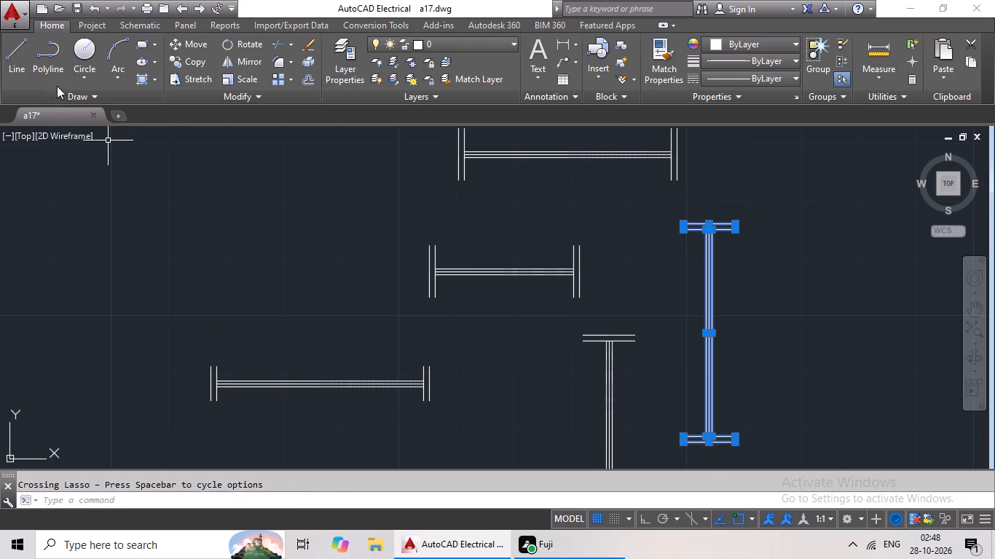
click(198, 62)
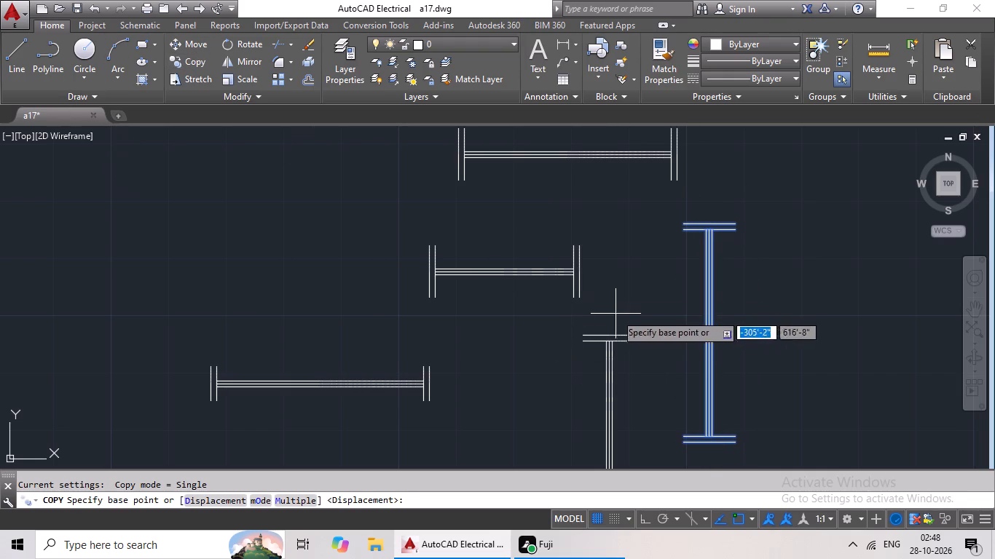
scroll(728, 330, up, 3)
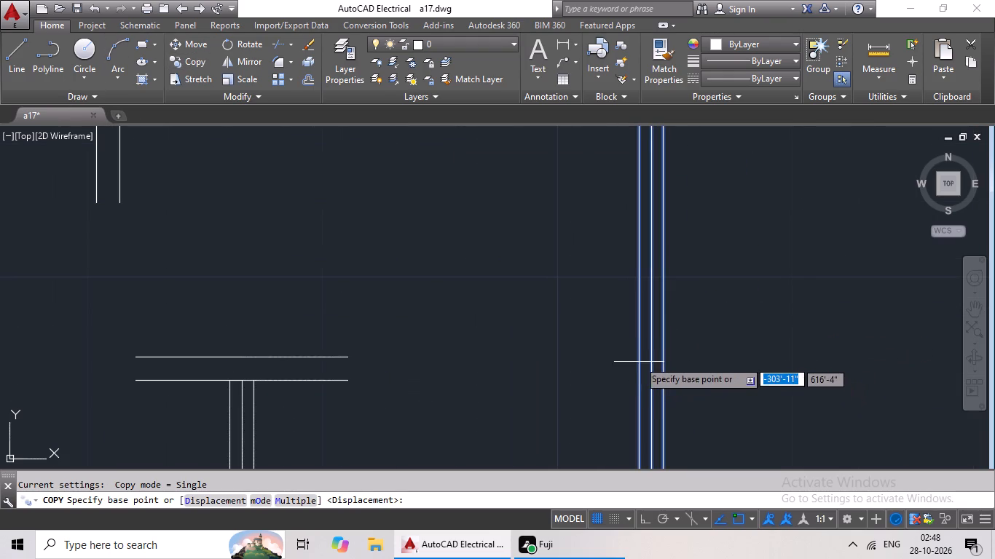
click(650, 349)
scroll(227, 279, down, 3)
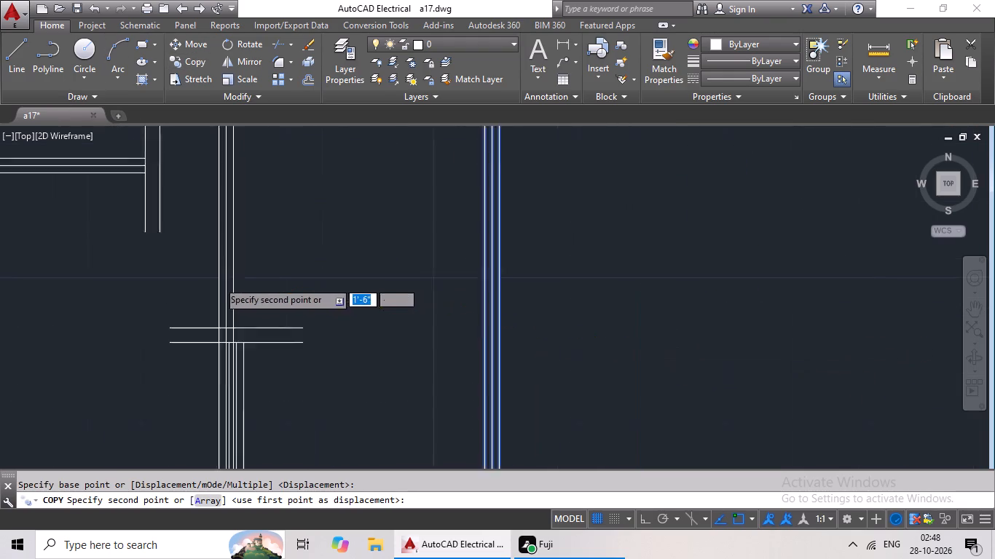
scroll(214, 283, down, 1)
middle_drag(203, 289, 479, 276)
scroll(479, 277, down, 2)
middle_drag(248, 298, 619, 296)
middle_drag(293, 309, 669, 309)
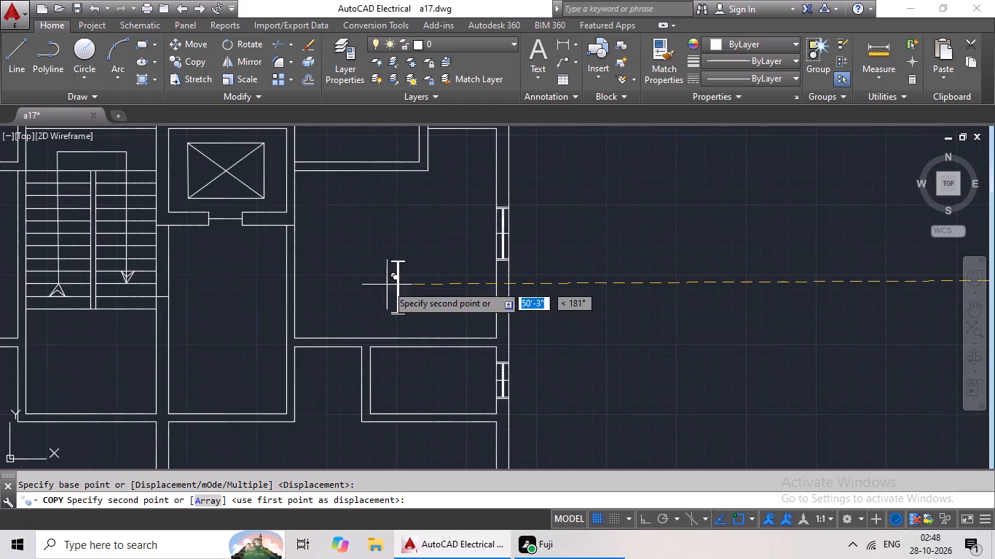
middle_drag(386, 282, 615, 312)
middle_drag(480, 306, 683, 335)
middle_drag(487, 299, 401, 312)
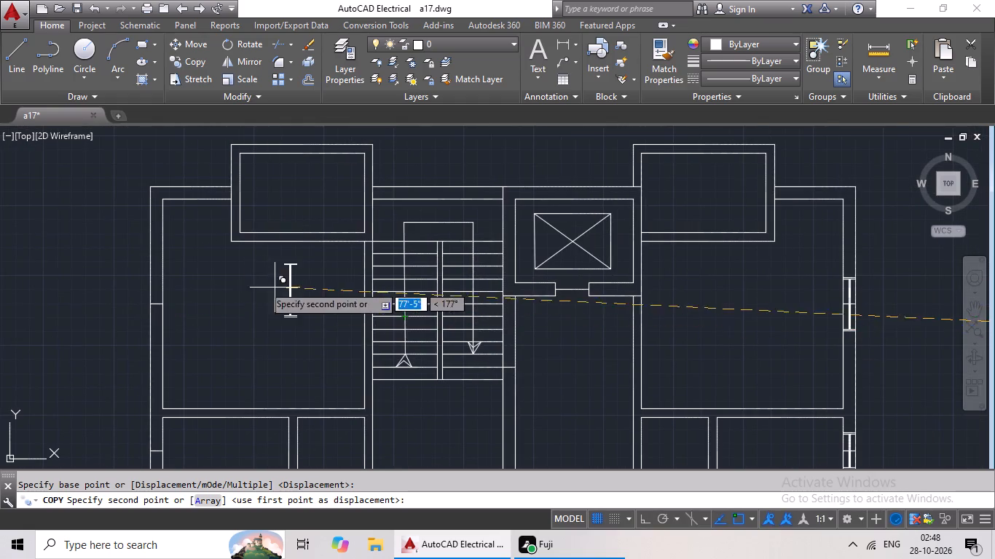
middle_drag(253, 282, 452, 281)
scroll(351, 303, up, 3)
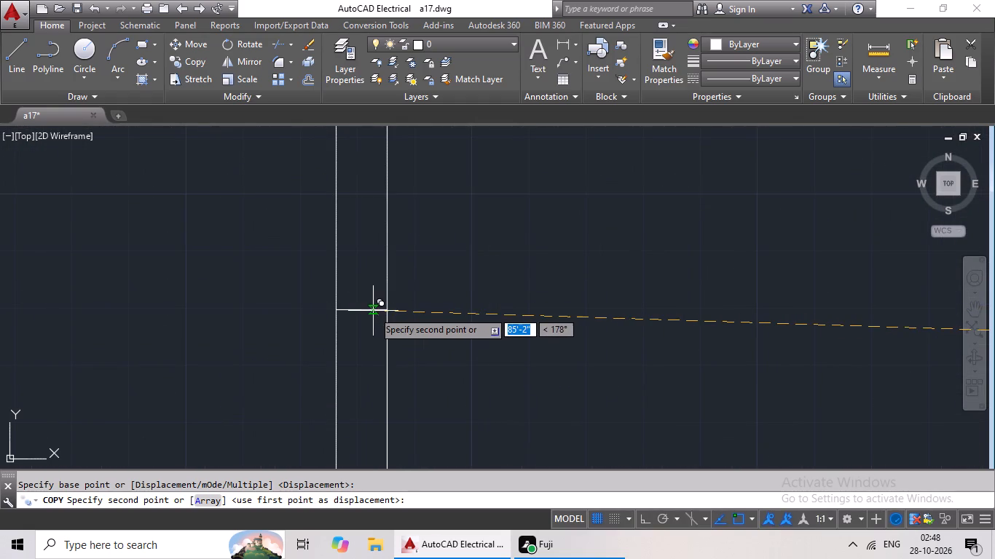
click(358, 312)
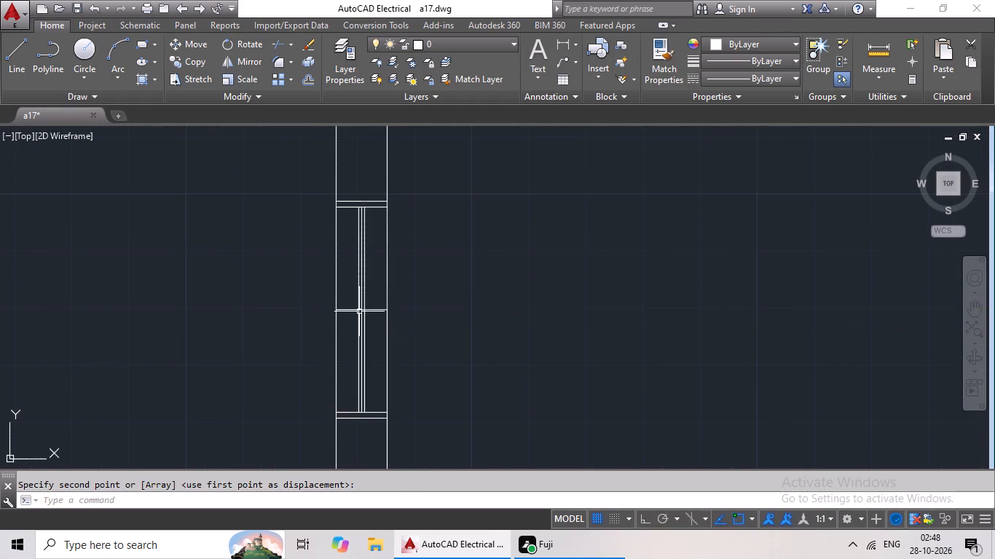
Copy the wide-ended 2' vertical symbol by its centre midpoint onto the outer-wall marker of the small room below the upper-left room.
scroll(538, 277, down, 3)
middle_drag(556, 290, 539, 181)
middle_drag(596, 245, 519, 186)
scroll(622, 251, down, 1)
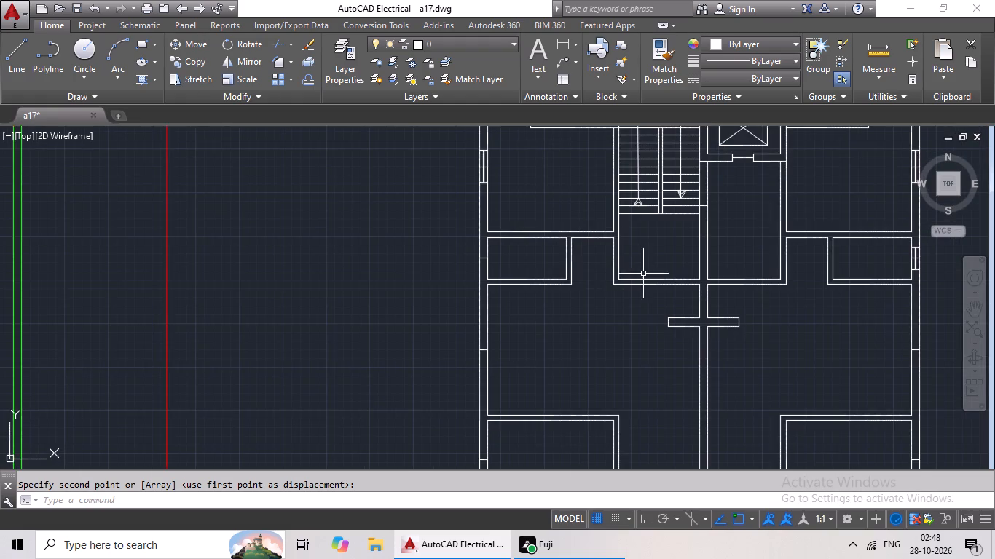
middle_drag(641, 274, 460, 276)
middle_drag(557, 279, 438, 281)
middle_drag(715, 293, 516, 300)
scroll(790, 296, down, 1)
middle_drag(811, 298, 815, 297)
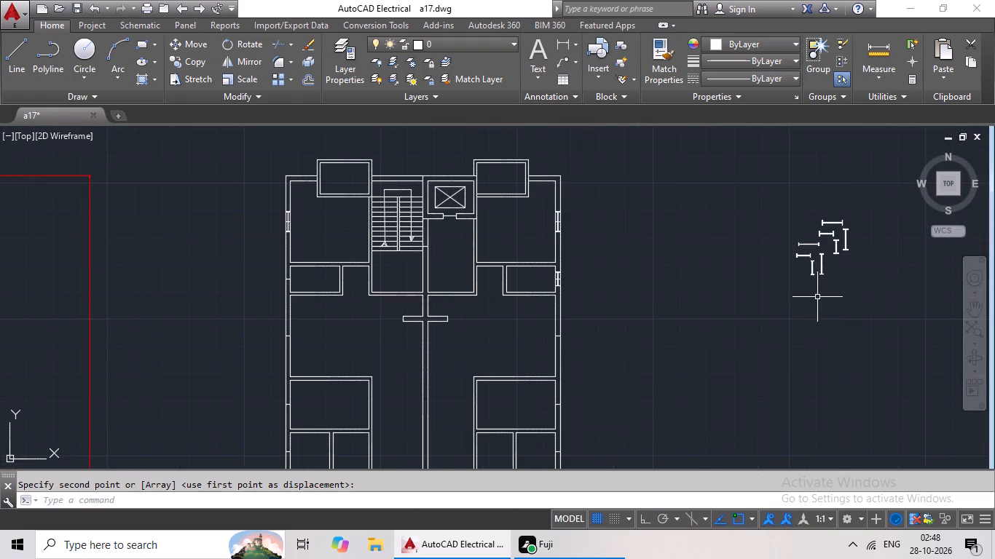
middle_drag(815, 297, 661, 304)
scroll(692, 253, up, 5)
drag(685, 153, 684, 151)
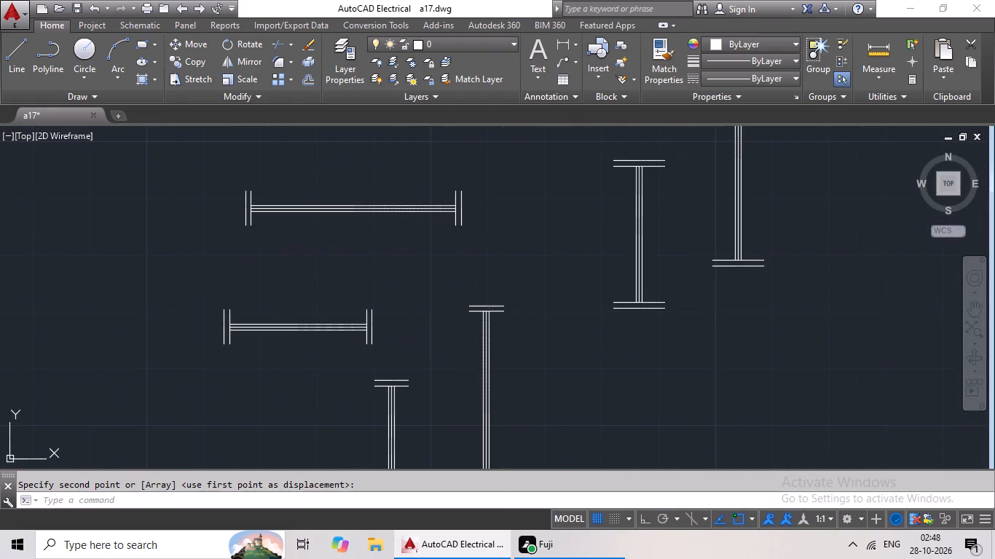
drag(684, 151, 679, 326)
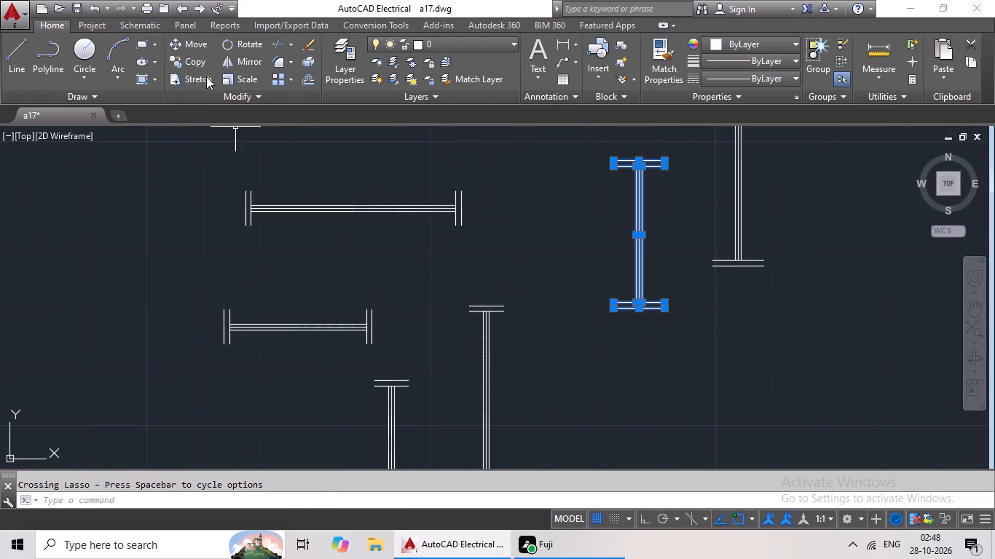
click(190, 65)
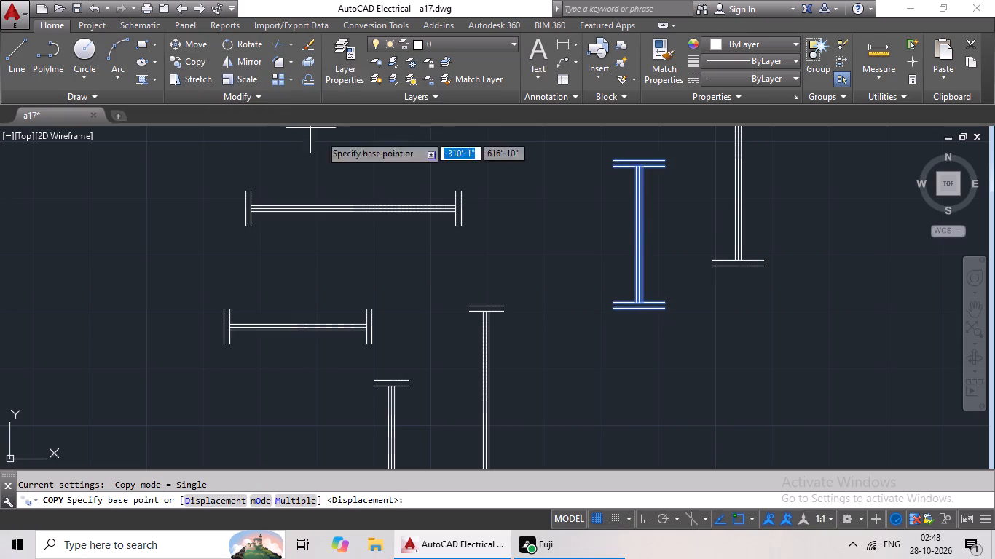
scroll(641, 224, up, 3)
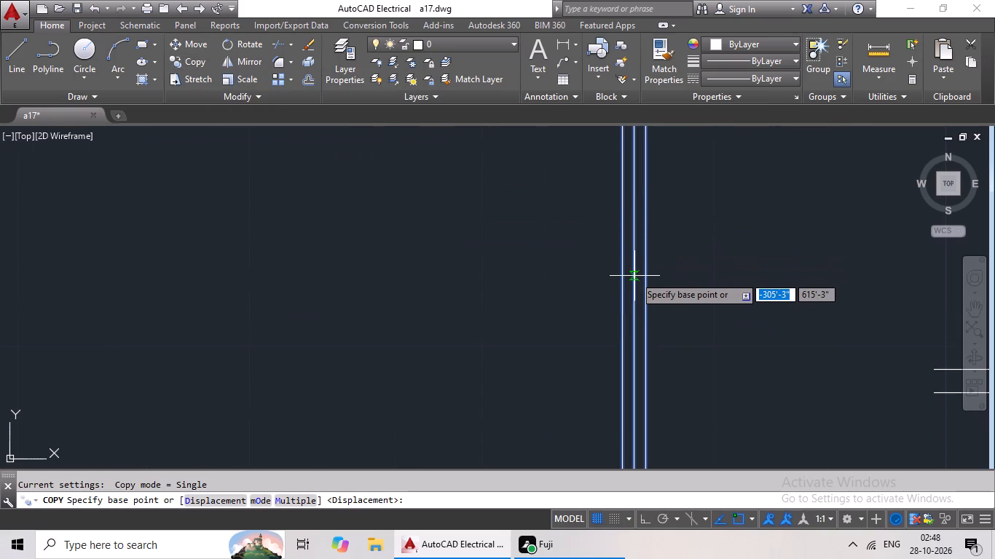
click(636, 265)
scroll(385, 283, down, 3)
middle_drag(312, 297, 539, 204)
middle_drag(285, 264, 518, 242)
middle_drag(145, 255, 404, 255)
middle_drag(114, 269, 388, 268)
middle_drag(121, 298, 337, 300)
middle_drag(91, 309, 323, 298)
scroll(318, 301, down, 2)
middle_click(356, 296)
middle_drag(253, 296, 502, 264)
scroll(329, 305, down, 1)
middle_drag(291, 304, 509, 290)
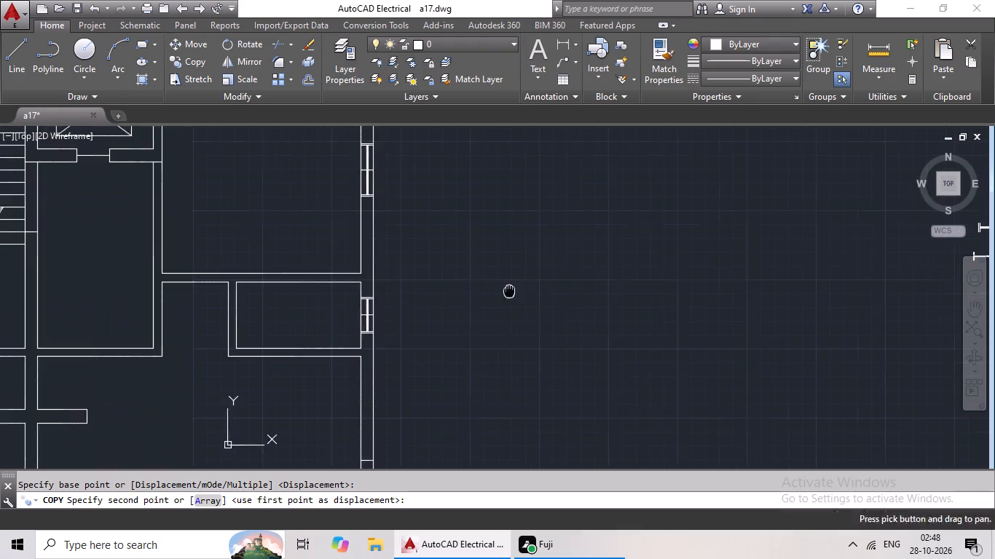
middle_drag(364, 317, 555, 271)
middle_drag(304, 316, 535, 307)
middle_drag(362, 355, 471, 282)
middle_drag(235, 258, 360, 341)
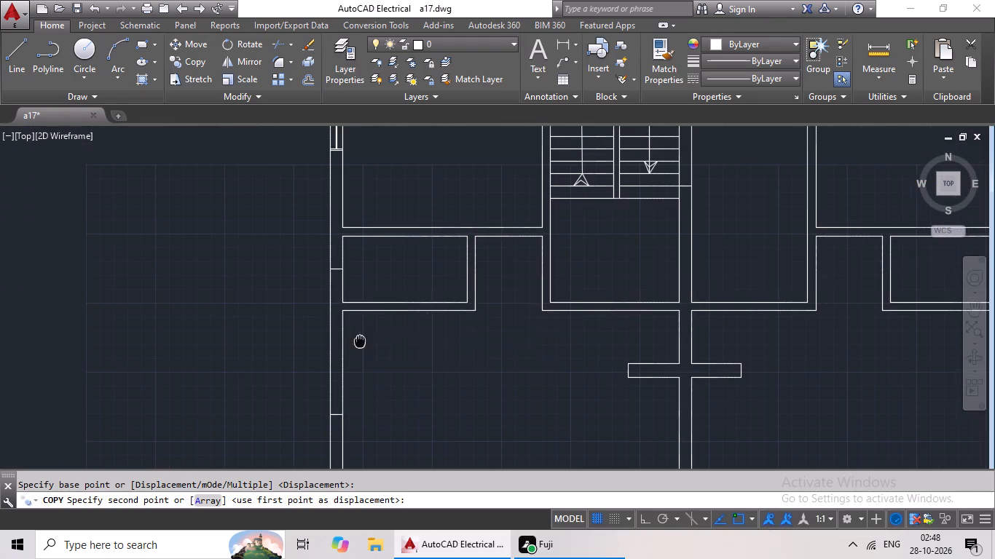
scroll(331, 265, up, 3)
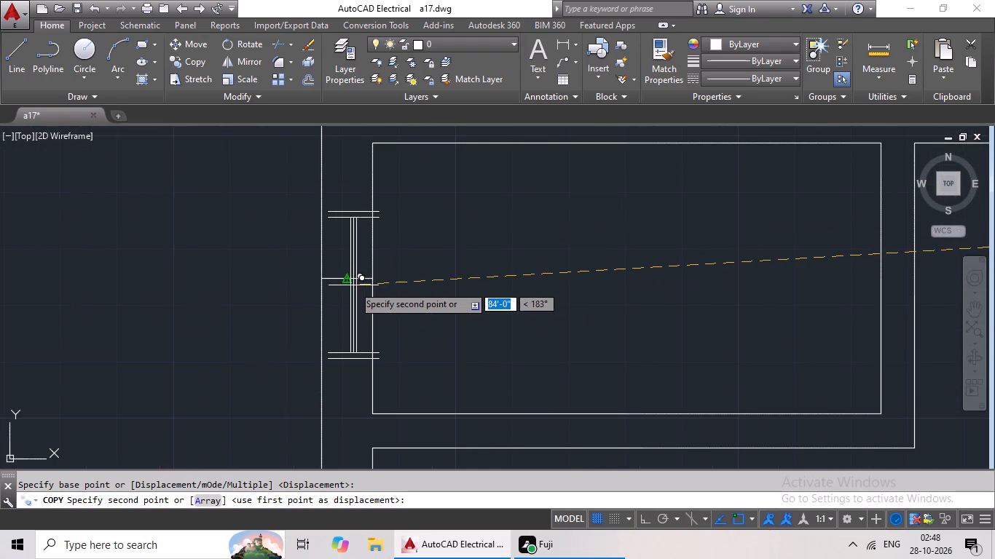
click(345, 279)
scroll(476, 271, down, 5)
middle_drag(575, 283, 389, 249)
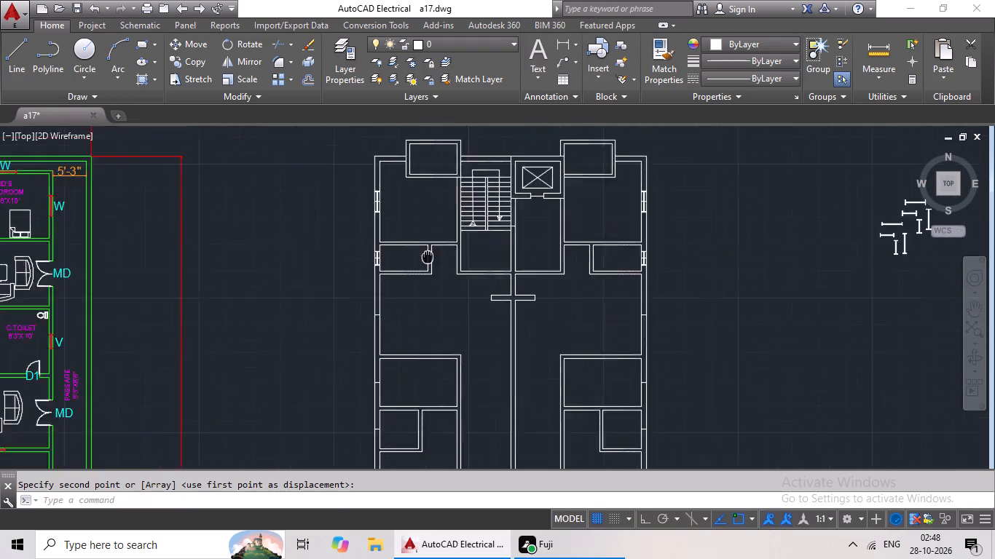
Copy the wide-ended 3' vertical symbol by its centre midpoint onto the outer-wall marker of the large middle room on the plan's right side.
middle_drag(548, 279, 422, 258)
middle_drag(543, 245, 508, 253)
middle_drag(610, 238, 577, 247)
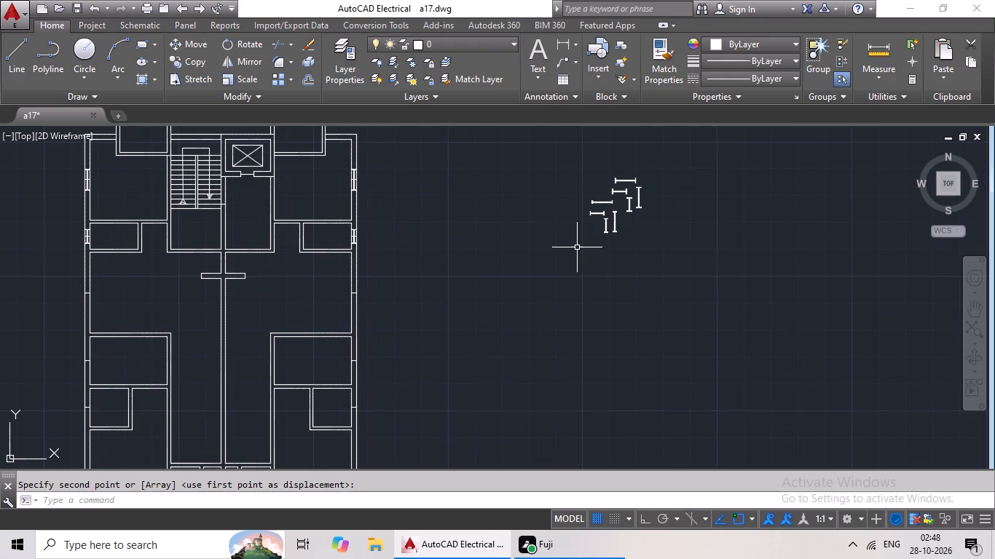
middle_drag(619, 243, 567, 264)
scroll(581, 218, up, 4)
drag(636, 145, 667, 331)
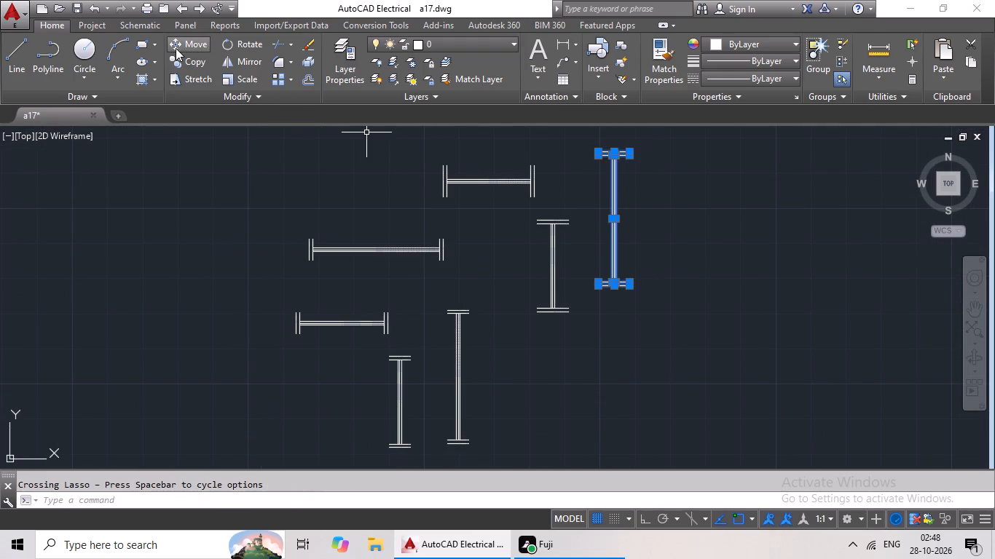
click(178, 57)
scroll(619, 215, up, 3)
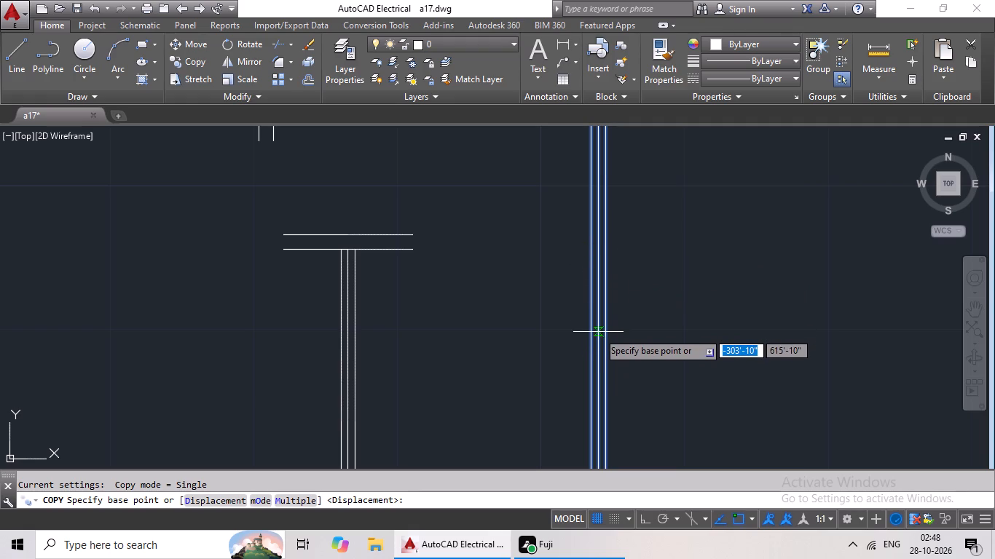
click(597, 227)
scroll(372, 257, down, 3)
middle_drag(304, 266, 451, 253)
middle_drag(146, 283, 402, 266)
middle_drag(185, 285, 244, 279)
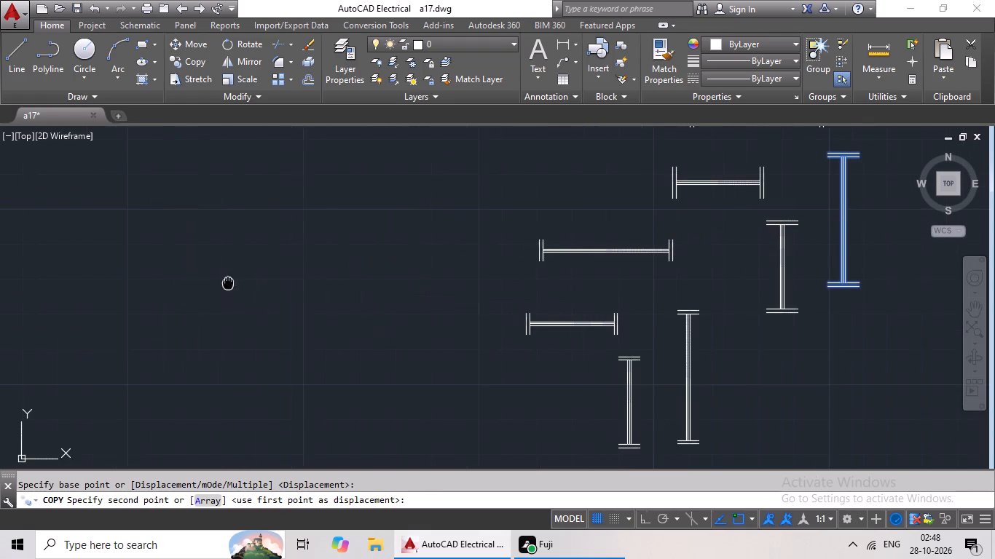
middle_drag(244, 279, 421, 252)
middle_drag(213, 288, 429, 242)
middle_drag(192, 310, 401, 253)
middle_drag(194, 339, 427, 285)
middle_drag(188, 342, 339, 289)
scroll(218, 352, down, 1)
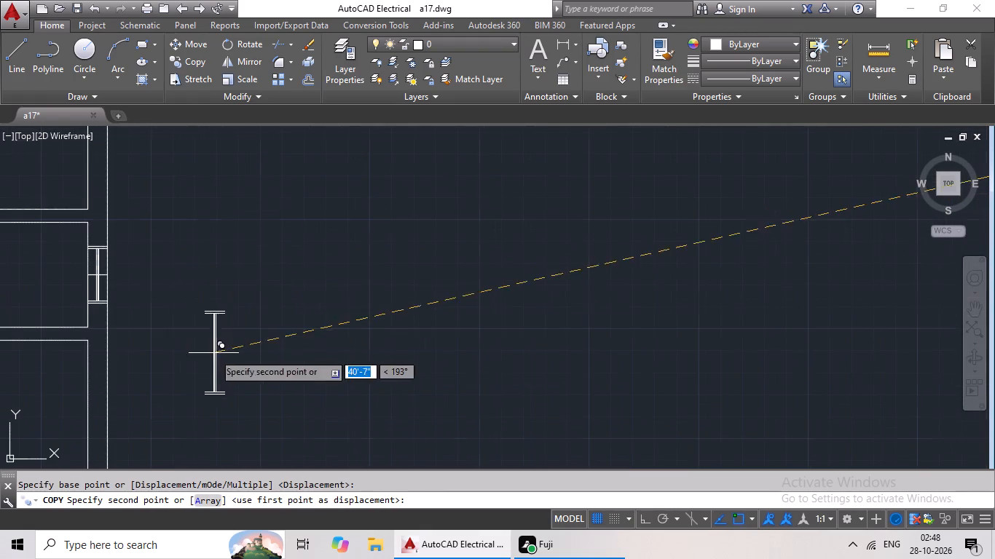
middle_drag(154, 352, 256, 158)
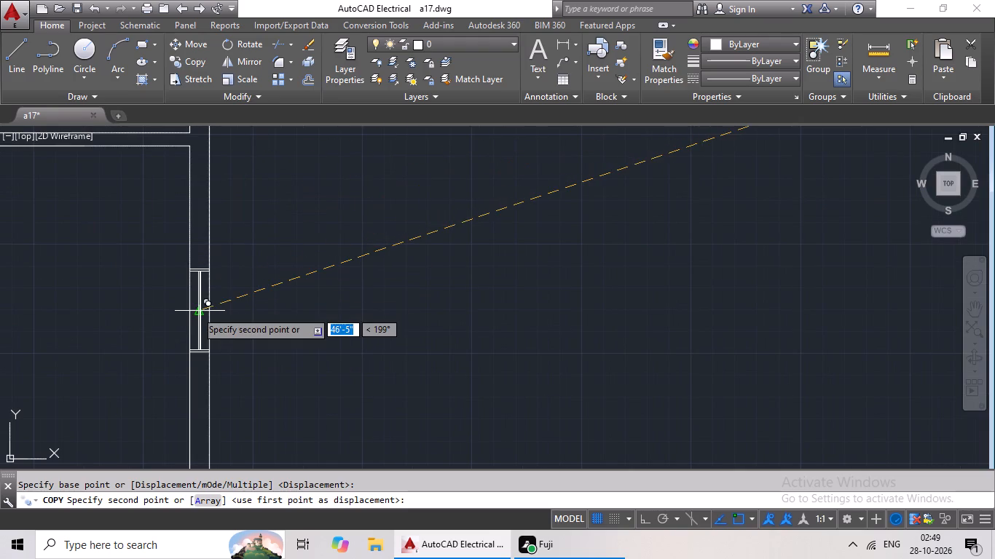
click(196, 310)
Copy the wide-ended 3' vertical symbol by its centre midpoint onto the outer-wall marker of the large middle room on the plan's left side.
scroll(493, 296, down, 3)
middle_drag(592, 303, 367, 301)
middle_drag(534, 288, 475, 325)
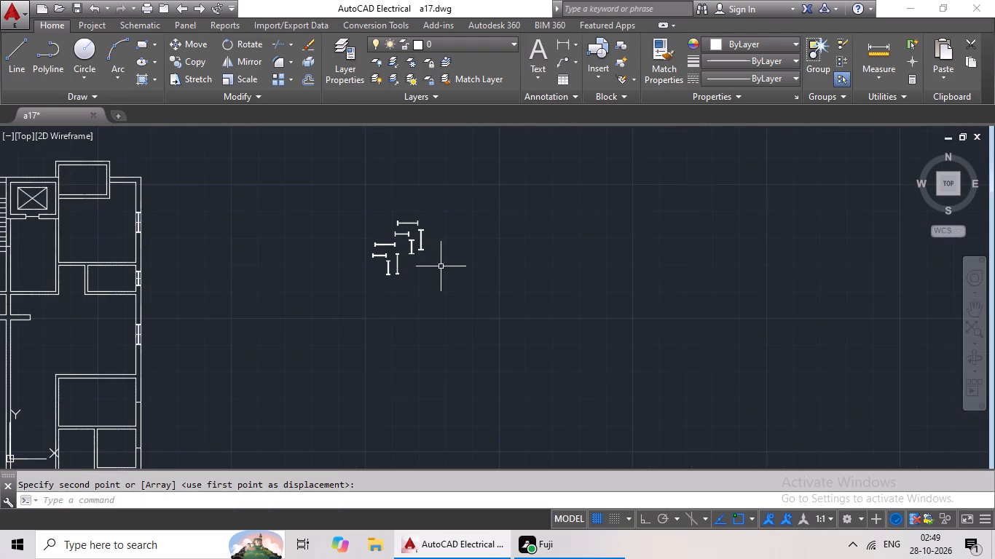
scroll(430, 226, up, 4)
drag(430, 213, 354, 350)
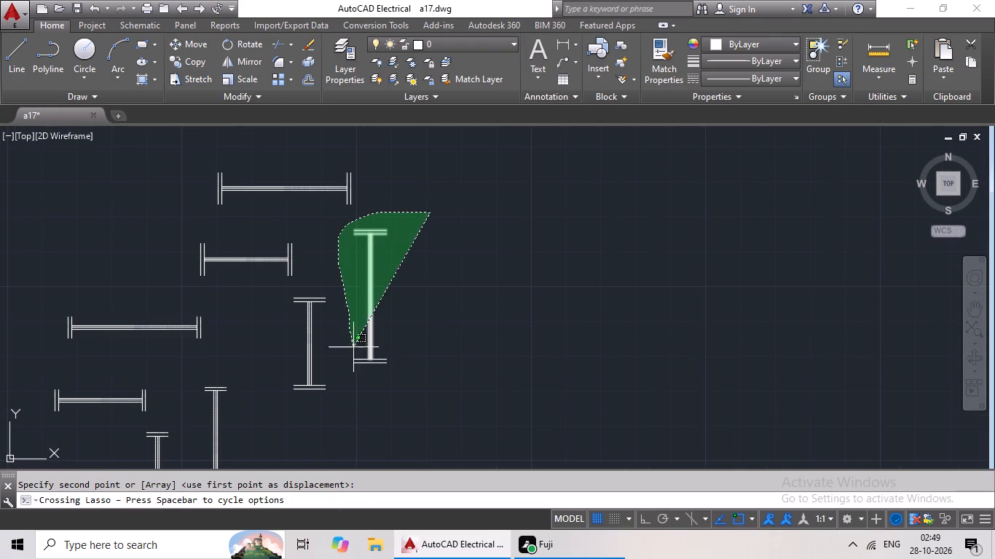
drag(354, 350, 430, 374)
click(181, 58)
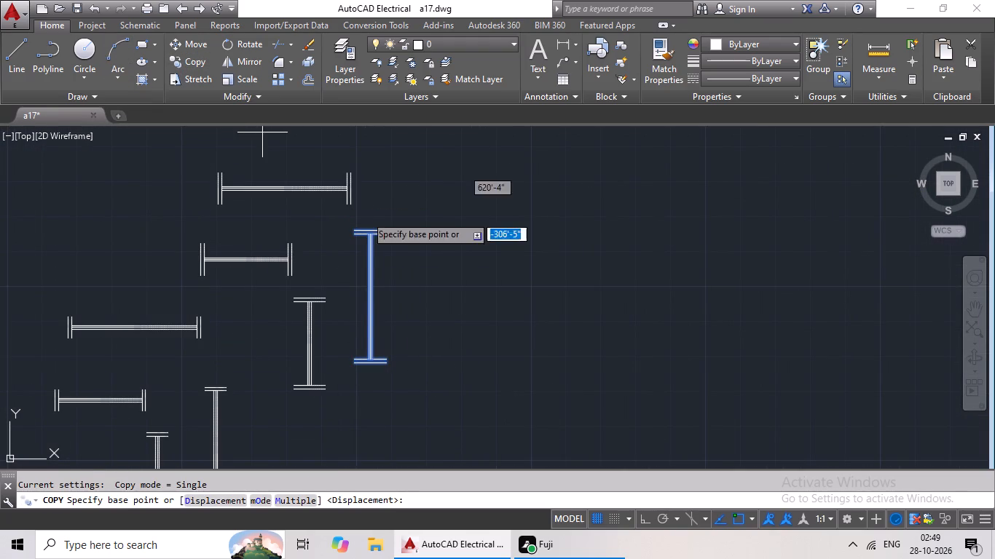
scroll(371, 298, up, 3)
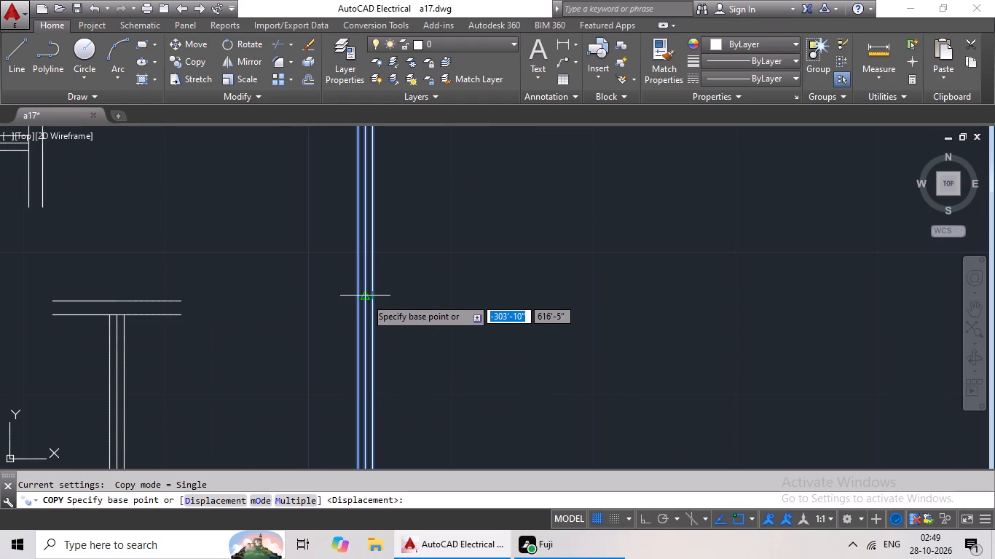
drag(366, 297, 359, 300)
scroll(238, 314, down, 2)
middle_drag(205, 318, 430, 289)
scroll(430, 289, down, 1)
middle_drag(283, 314, 480, 277)
middle_drag(240, 293, 440, 259)
middle_drag(187, 282, 377, 246)
middle_drag(213, 283, 409, 281)
middle_drag(117, 352, 278, 349)
middle_drag(202, 375, 307, 353)
middle_drag(49, 370, 225, 338)
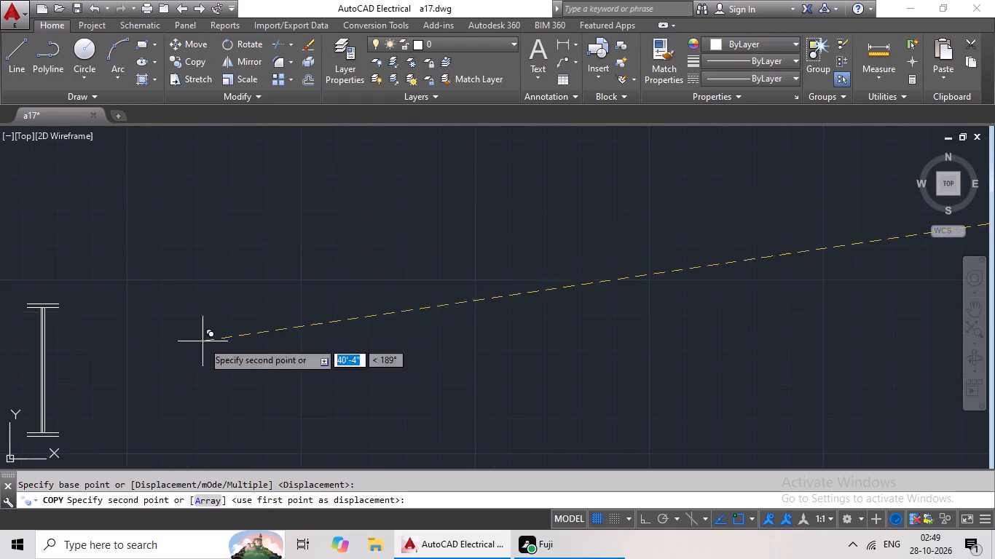
middle_drag(90, 337, 292, 307)
middle_drag(107, 338, 291, 306)
middle_drag(172, 341, 286, 314)
middle_drag(233, 320, 261, 238)
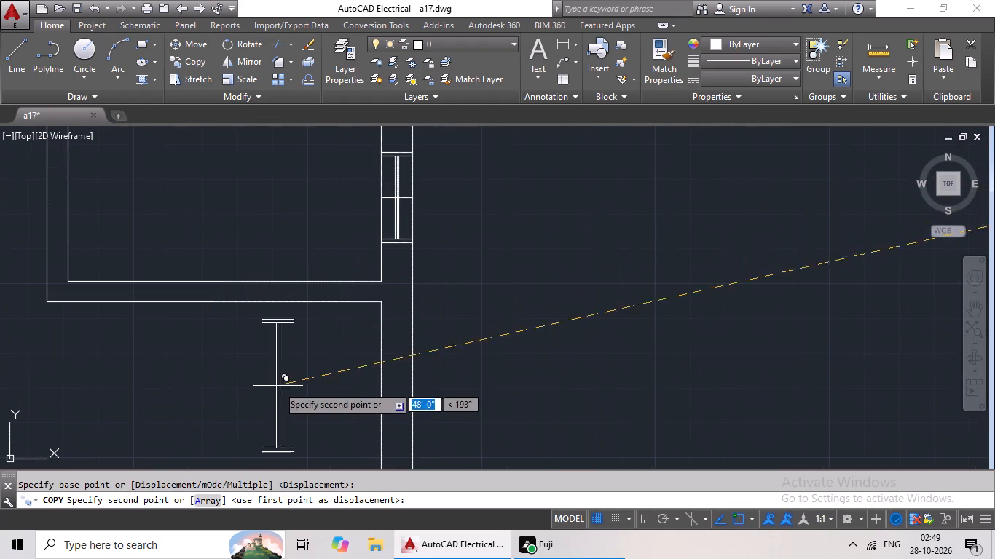
middle_drag(299, 291, 322, 189)
scroll(331, 266, down, 3)
middle_drag(208, 298, 393, 255)
middle_drag(129, 306, 217, 290)
scroll(208, 258, up, 4)
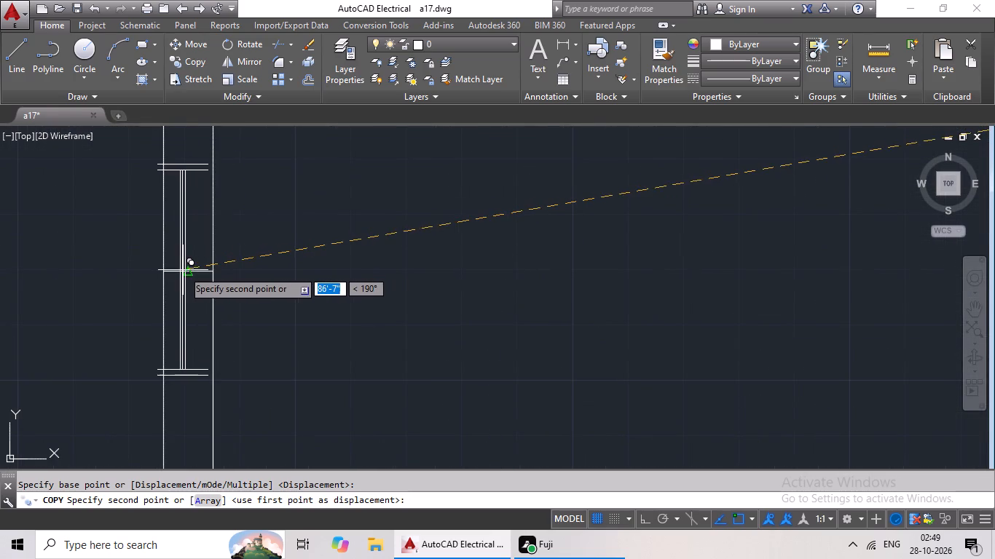
click(186, 269)
Copy the wide-ended 3' vertical symbol by its centre midpoint onto the outer-wall marker of the enclosed room below the right-hand large middle room.
scroll(309, 244, down, 4)
middle_drag(386, 253, 283, 205)
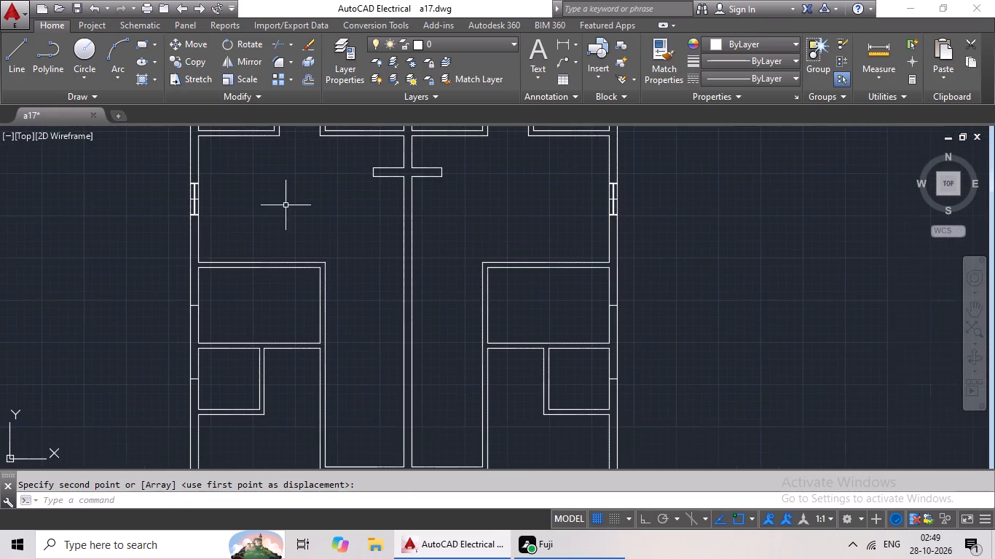
middle_drag(417, 250, 274, 240)
scroll(485, 242, down, 1)
middle_drag(560, 250, 468, 282)
middle_drag(546, 245, 498, 305)
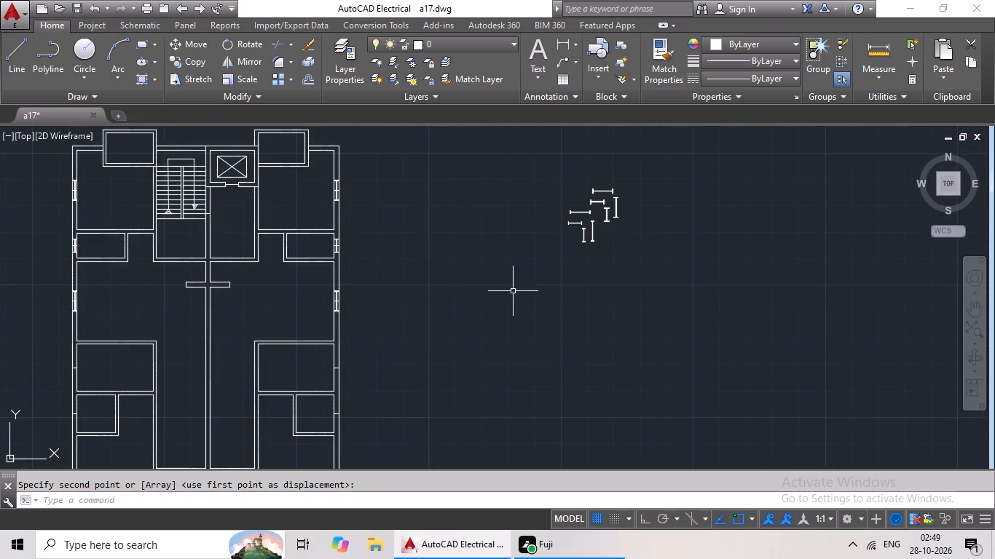
scroll(604, 207, up, 3)
scroll(704, 158, up, 2)
drag(689, 161, 575, 173)
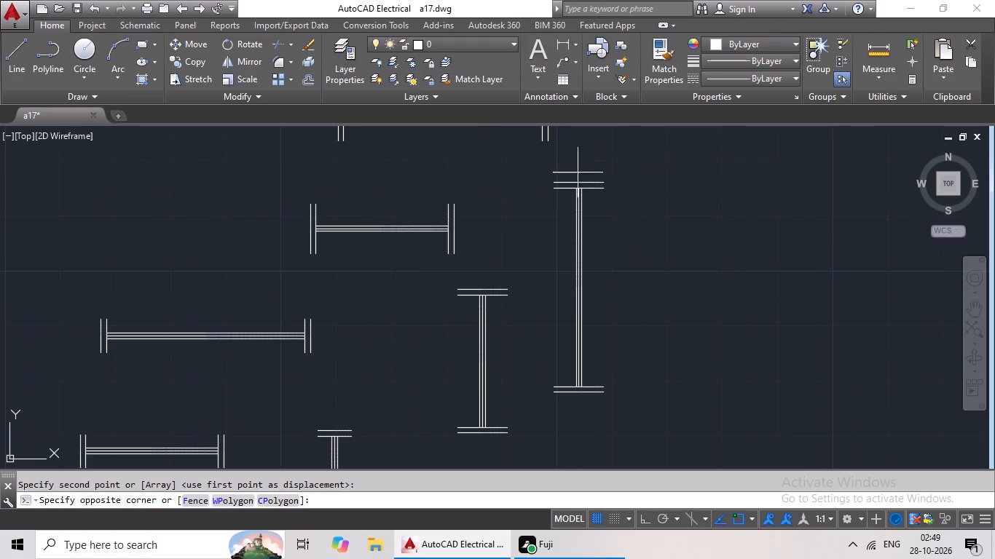
drag(575, 173, 610, 397)
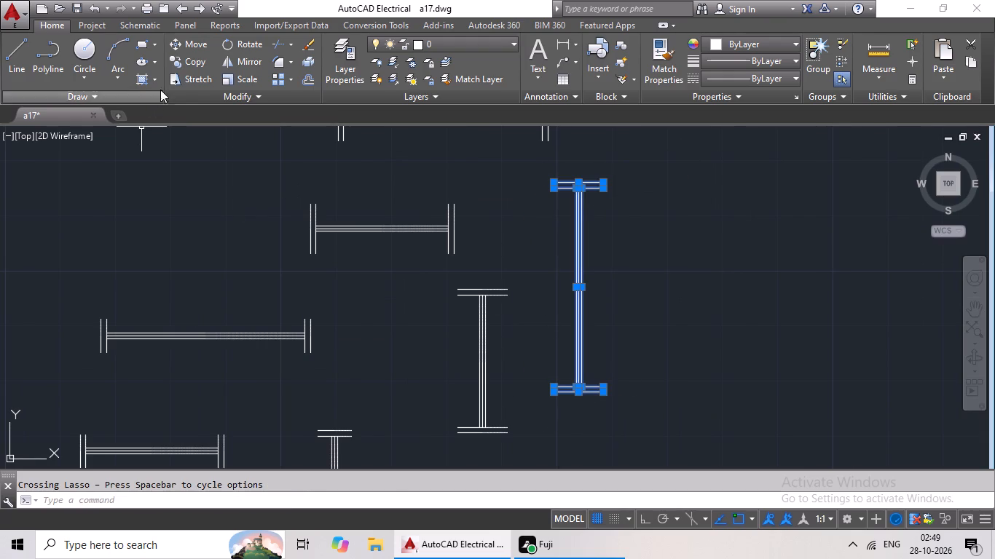
click(186, 61)
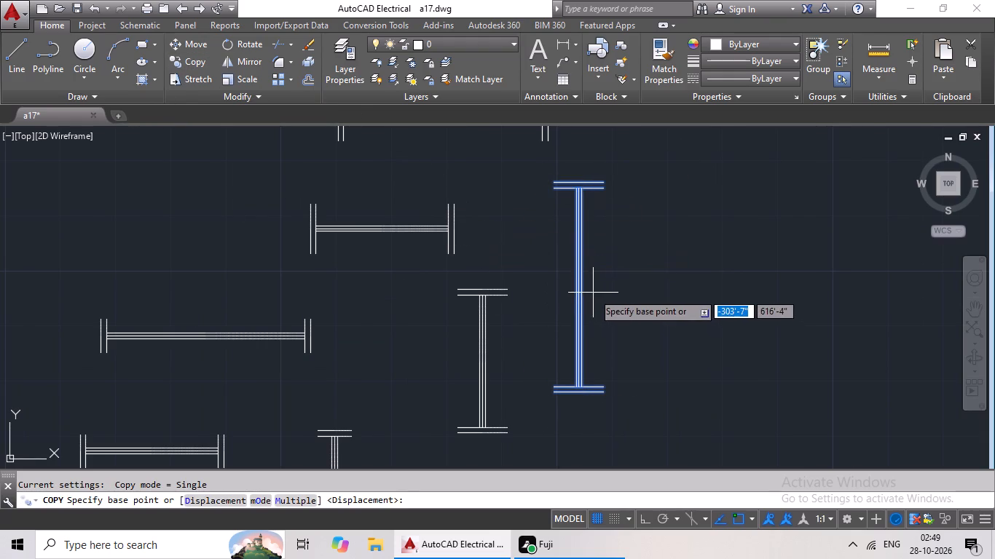
scroll(593, 293, up, 3)
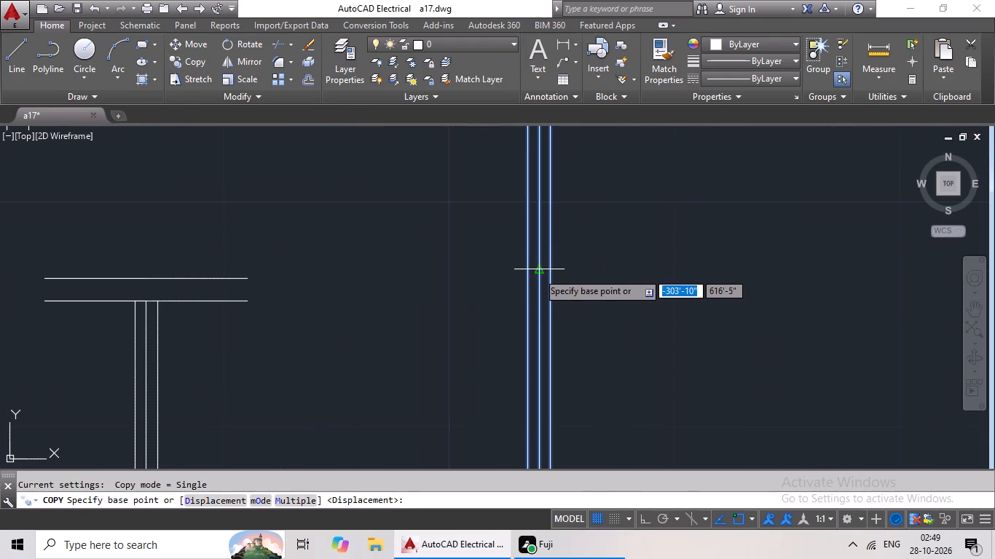
click(538, 272)
scroll(382, 282, down, 4)
middle_drag(289, 292, 423, 243)
scroll(430, 254, down, 2)
middle_drag(302, 300, 410, 250)
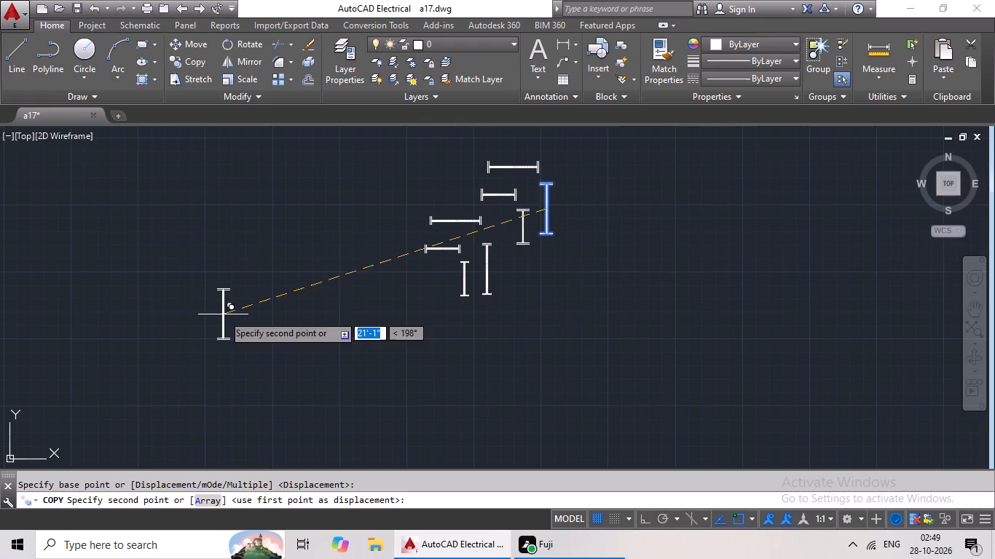
middle_drag(223, 314, 425, 260)
middle_drag(288, 314, 441, 263)
middle_drag(362, 297, 450, 178)
middle_drag(331, 336, 388, 237)
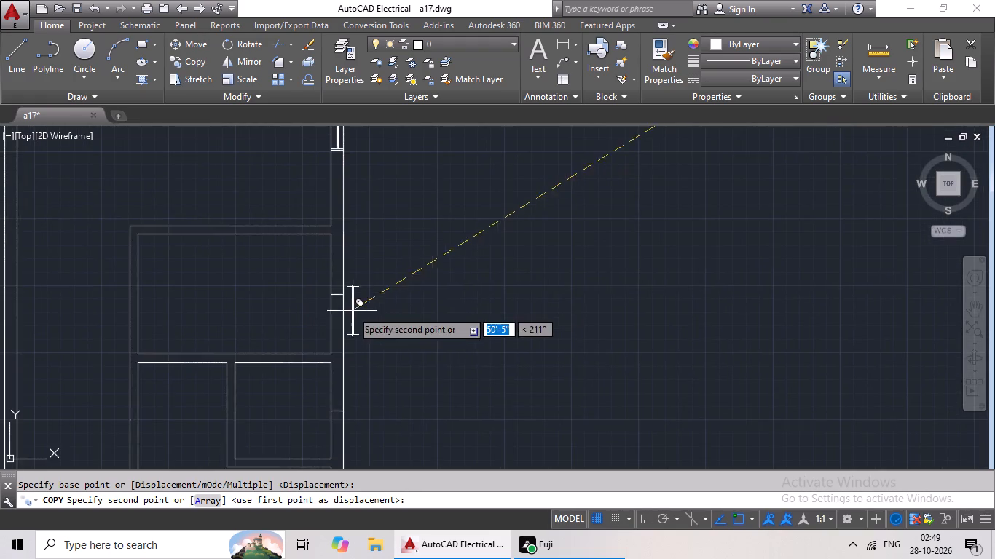
scroll(338, 301, up, 4)
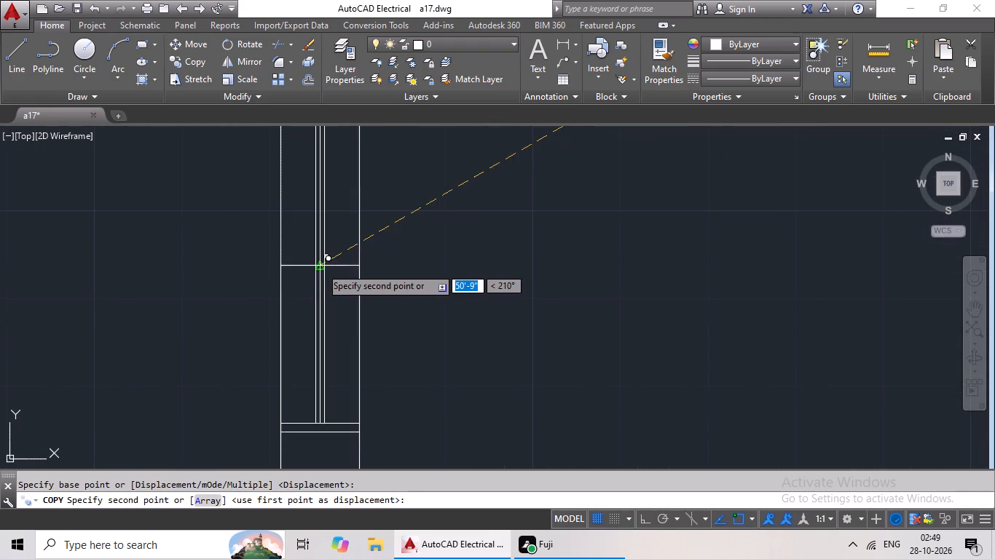
click(320, 266)
Copy the wide-ended 3' vertical symbol by its centre midpoint onto the outer-wall marker of the enclosed room below the left-hand large middle room.
scroll(519, 257, down, 3)
scroll(594, 252, down, 2)
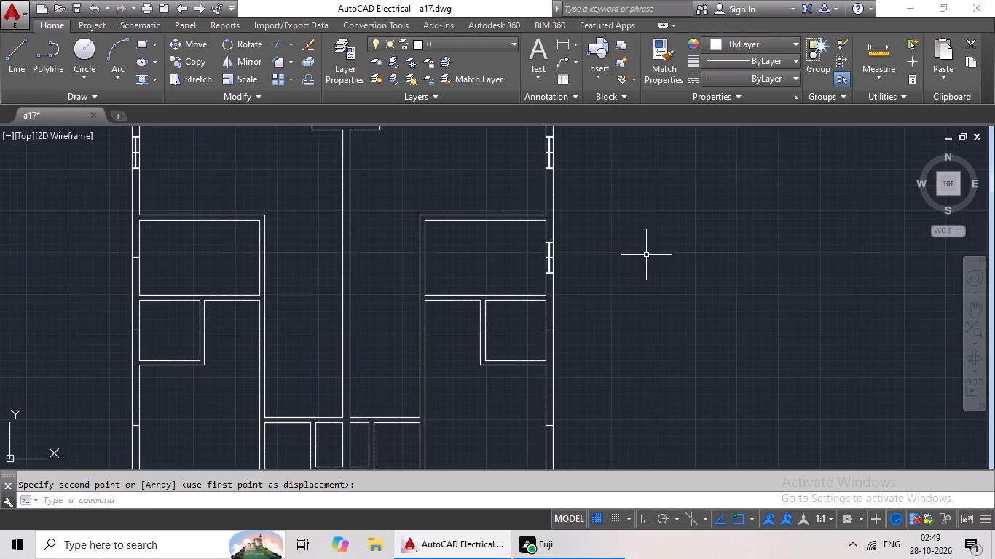
middle_drag(667, 253, 366, 305)
middle_drag(610, 270, 457, 333)
scroll(536, 298, down, 1)
middle_drag(551, 274, 493, 342)
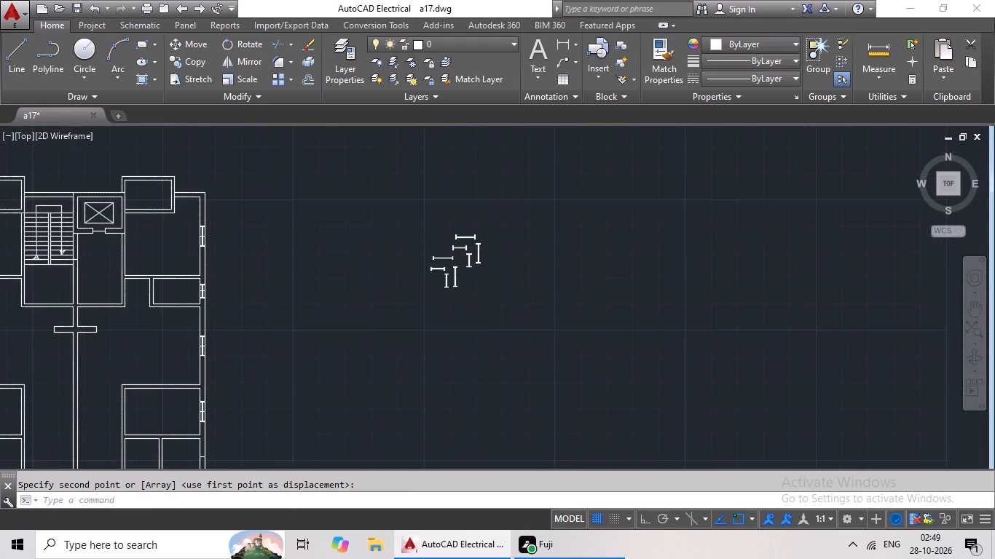
scroll(482, 253, up, 6)
scroll(497, 197, down, 1)
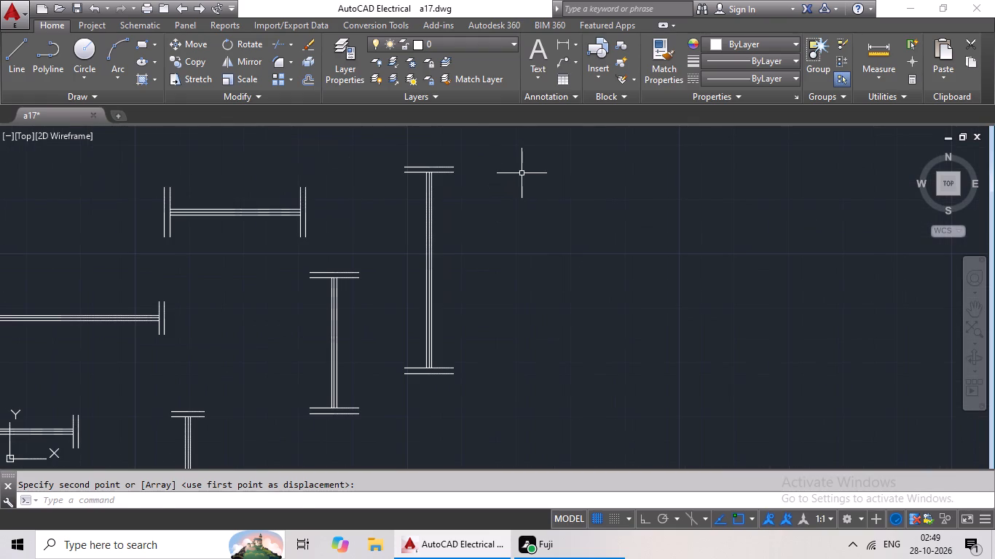
drag(522, 172, 509, 390)
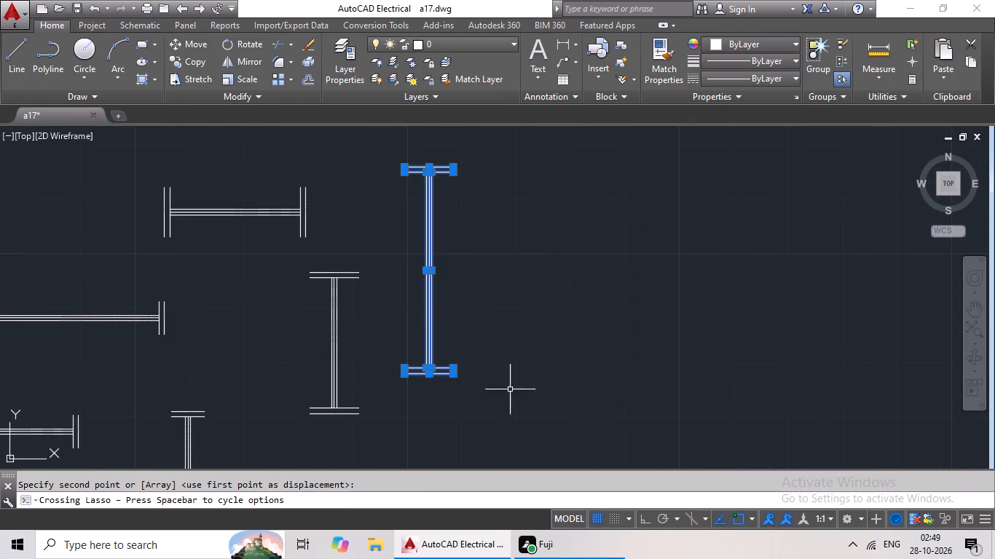
click(181, 55)
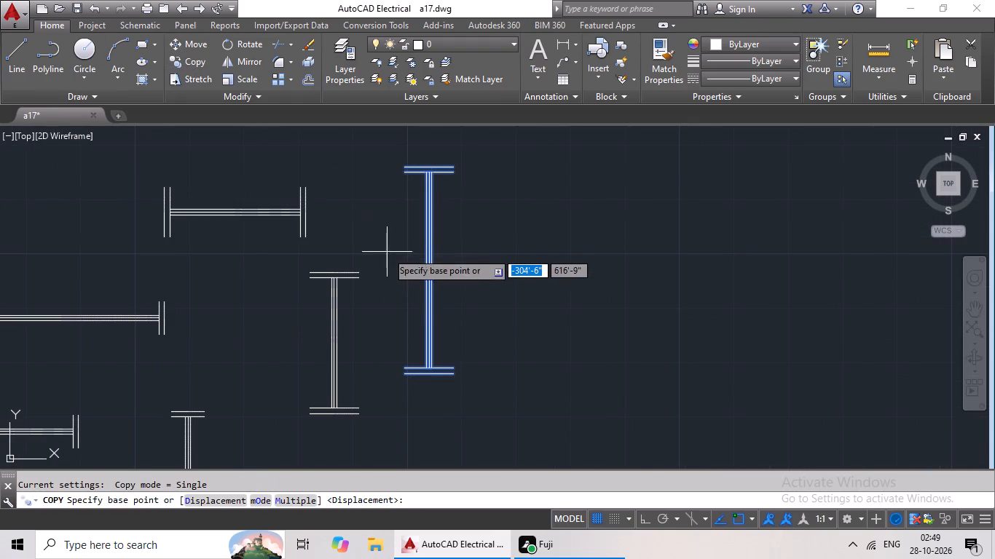
scroll(425, 266, up, 3)
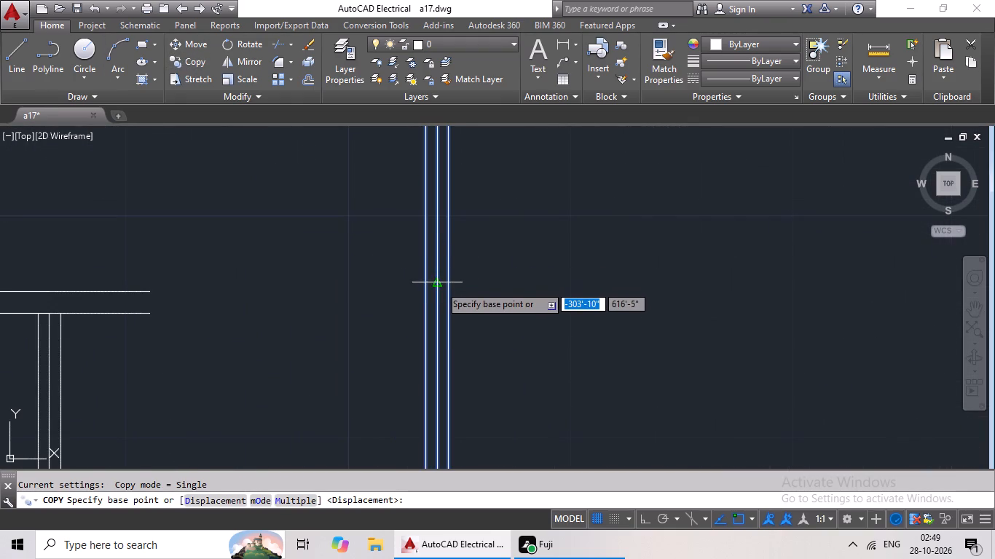
click(440, 282)
scroll(189, 298, down, 4)
middle_drag(180, 314, 321, 233)
scroll(231, 253, down, 2)
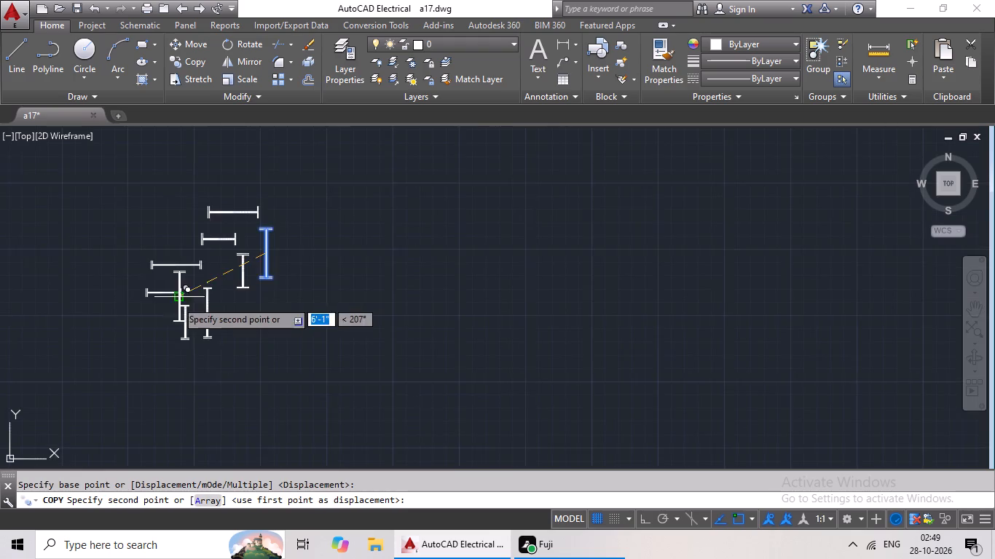
middle_drag(181, 297, 323, 230)
scroll(313, 159, down, 3)
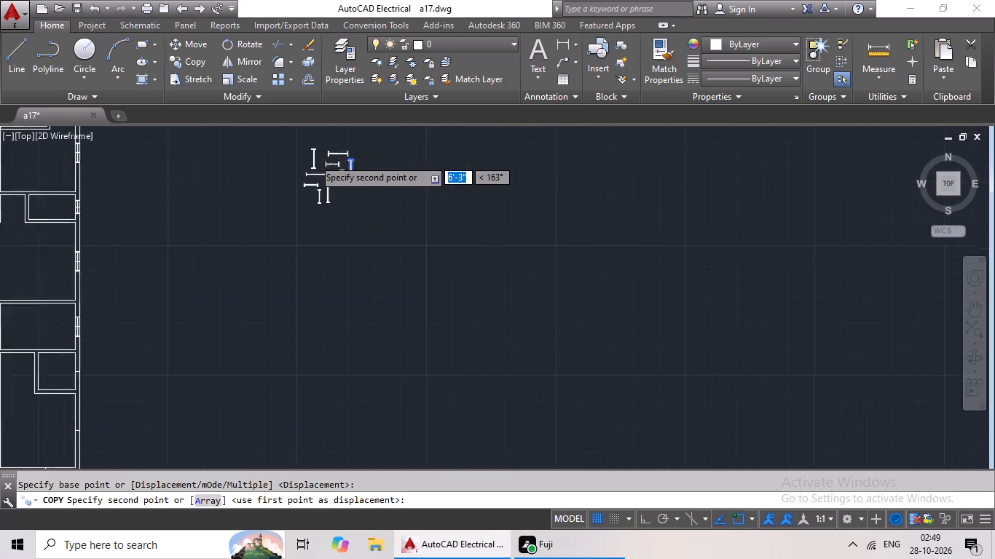
middle_drag(249, 257, 477, 202)
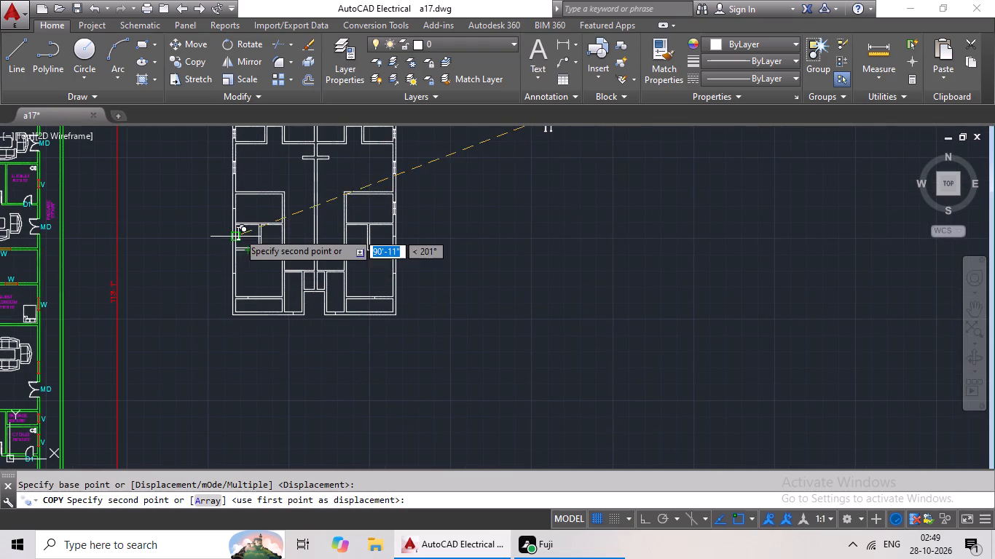
scroll(237, 207, up, 3)
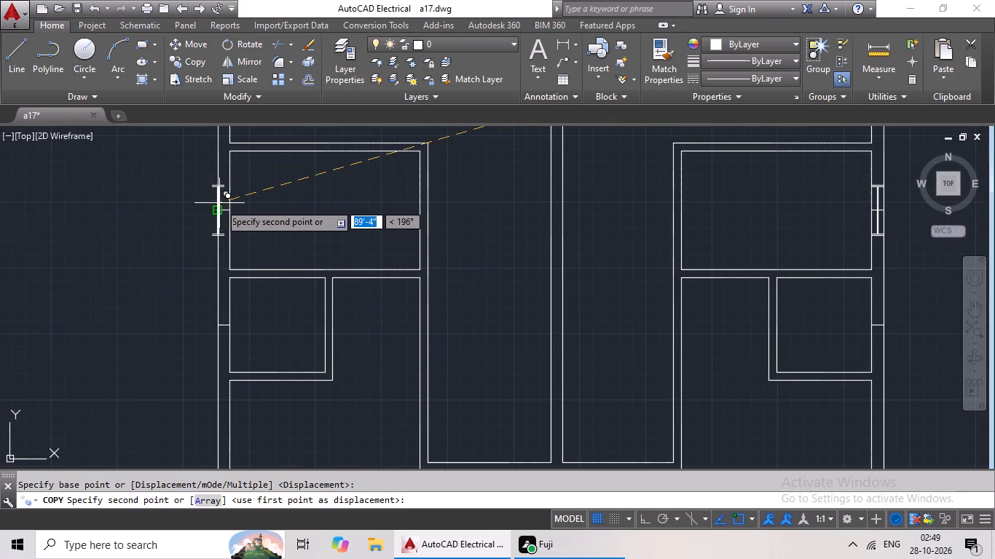
scroll(225, 209, up, 3)
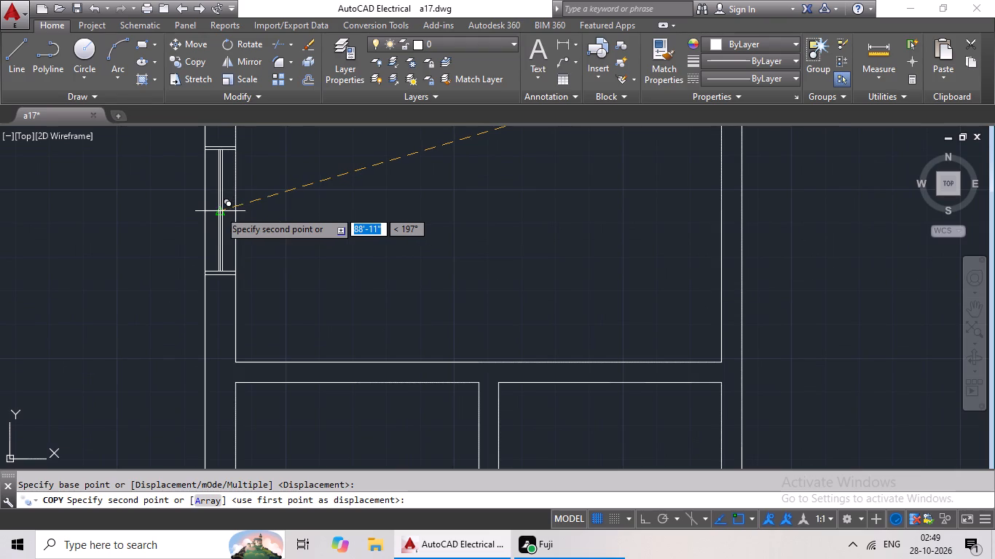
click(219, 210)
Copy the wide-ended 2' vertical symbol by its centre midpoint onto the outer-wall marker of the small lower room on the plan's right side.
scroll(441, 208, down, 3)
middle_drag(501, 221, 355, 221)
middle_drag(583, 218, 445, 234)
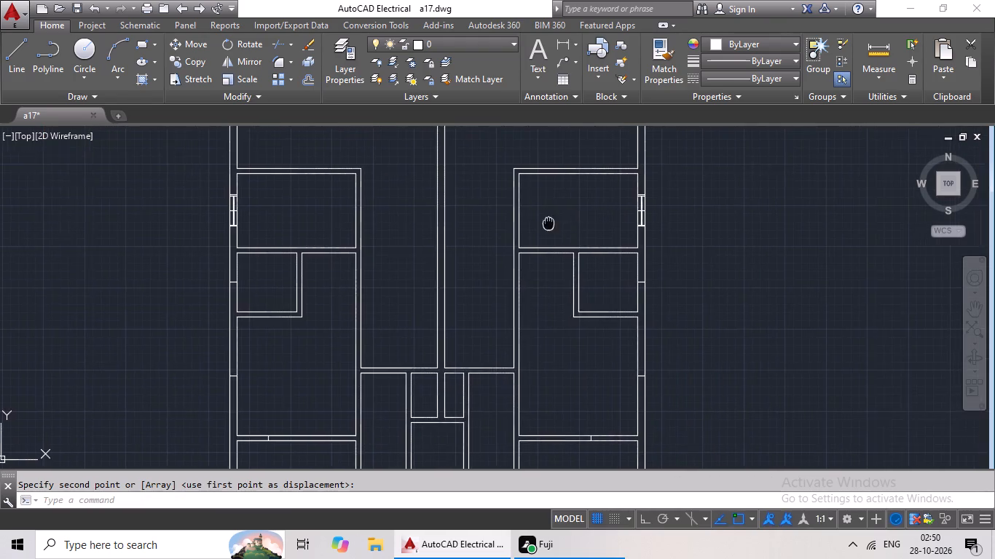
middle_drag(445, 234, 314, 234)
scroll(644, 219, down, 2)
middle_drag(679, 208, 566, 293)
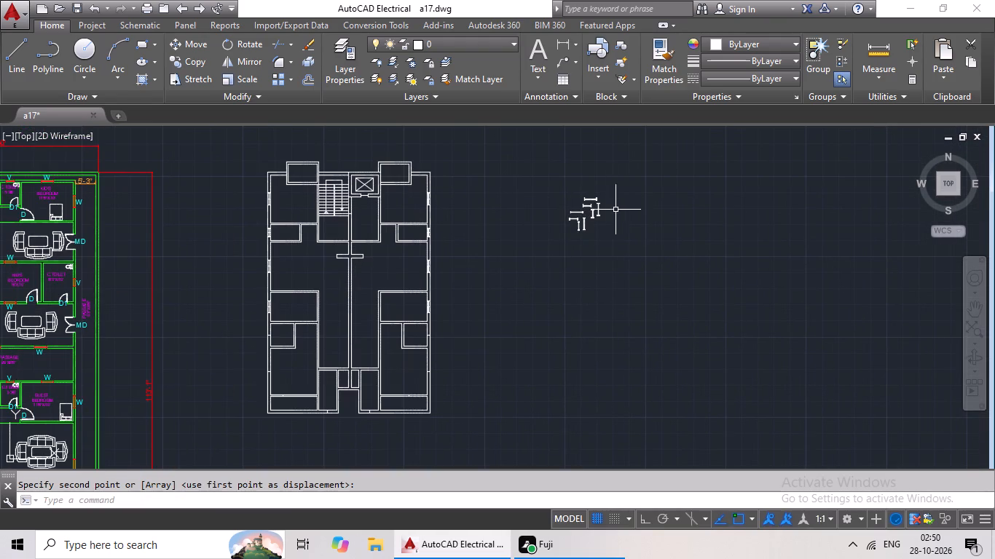
scroll(580, 205, up, 4)
scroll(654, 222, up, 1)
drag(699, 226, 650, 236)
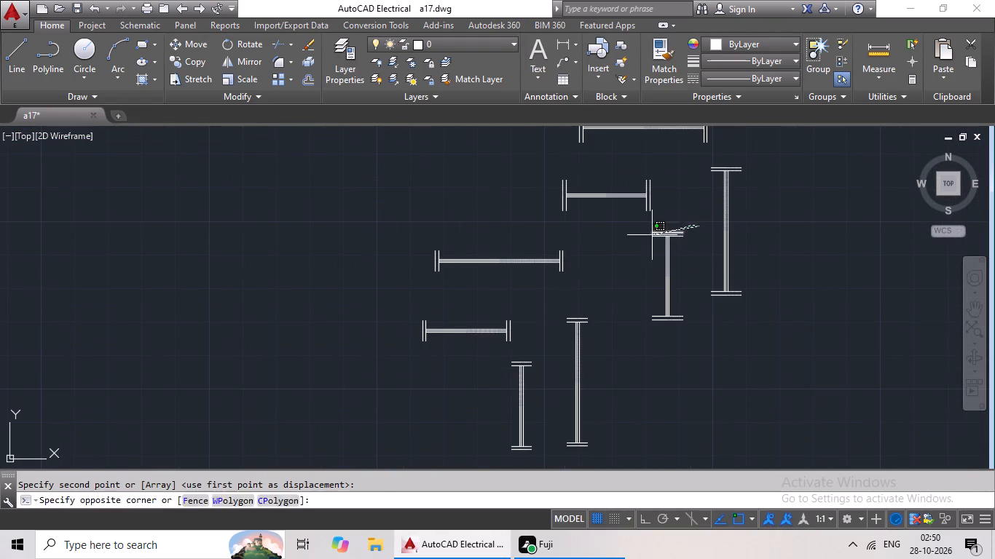
drag(650, 236, 694, 333)
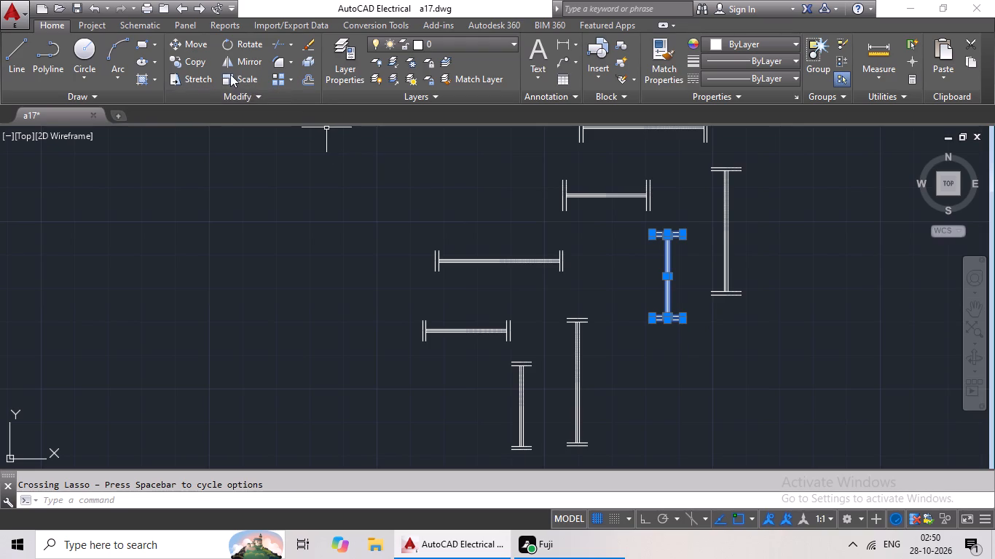
click(202, 63)
scroll(672, 282, up, 3)
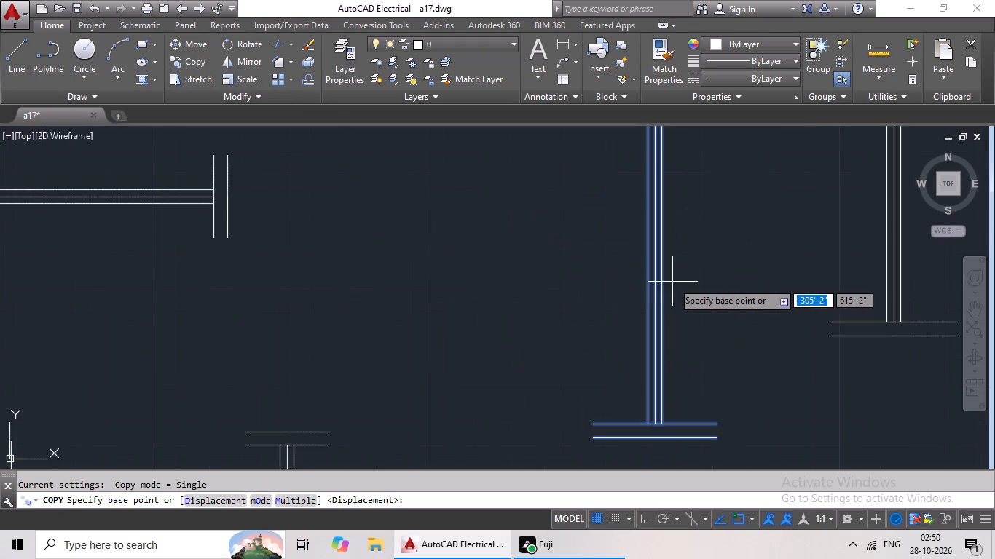
click(654, 260)
scroll(449, 304, down, 4)
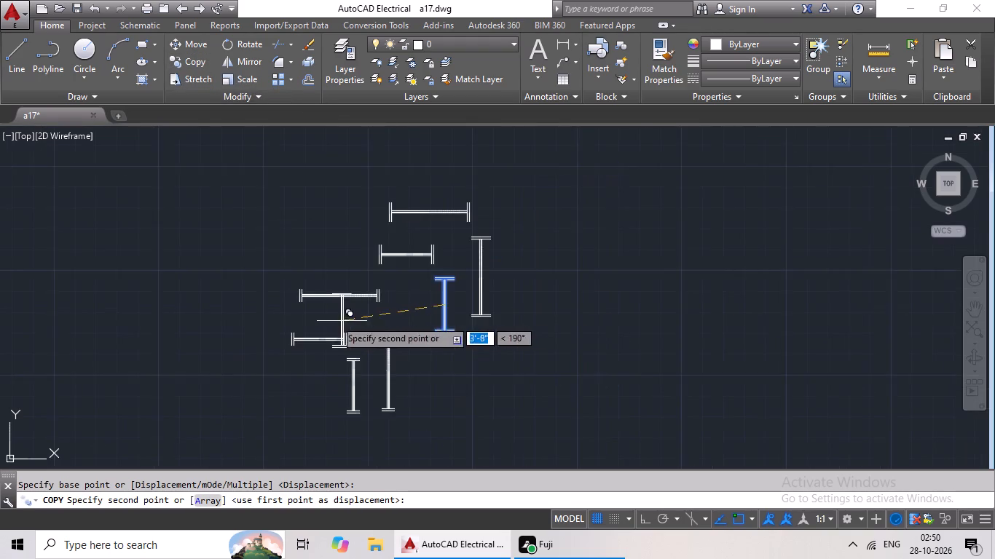
middle_drag(342, 313, 547, 223)
scroll(340, 328, down, 3)
middle_drag(353, 327, 585, 234)
middle_drag(416, 317, 488, 269)
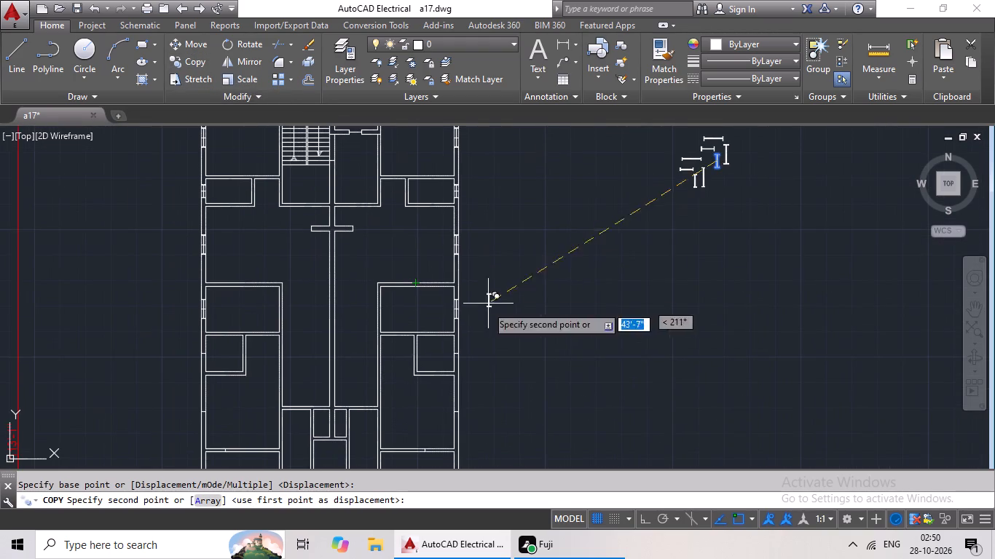
middle_drag(478, 336, 518, 243)
scroll(501, 259, up, 5)
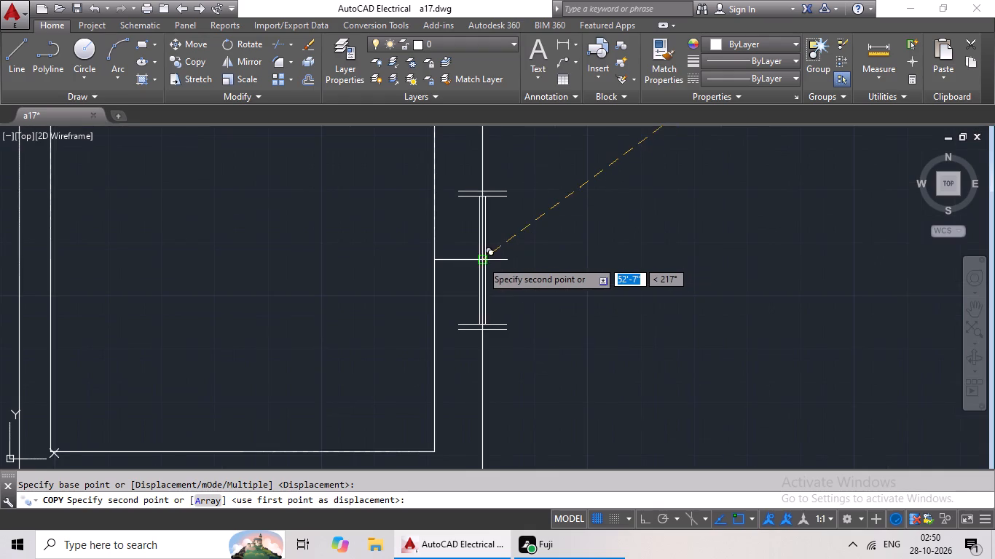
click(461, 261)
Copy the wide-ended 2' vertical symbol by its centre midpoint onto the outer-wall marker of the small lower room on the plan's left side.
scroll(594, 252, down, 4)
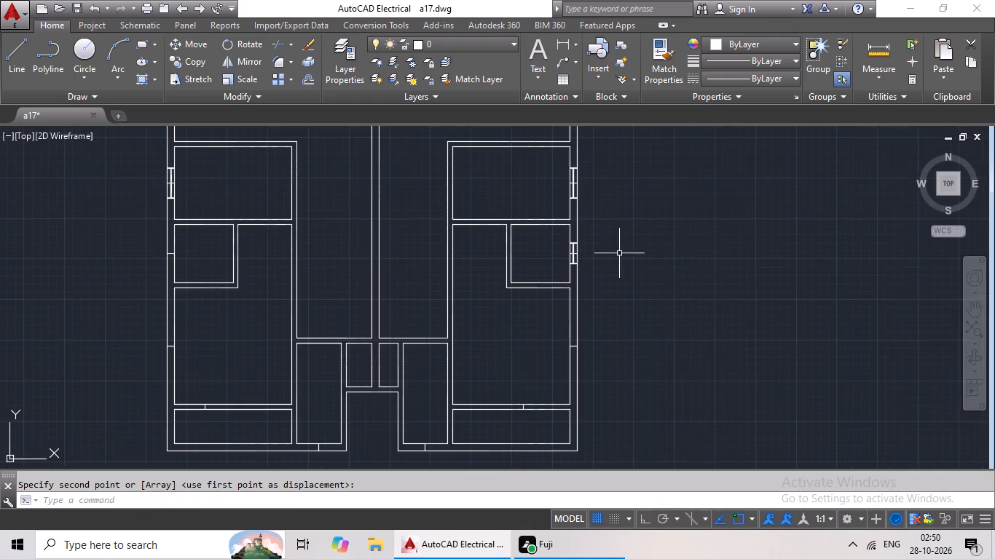
middle_drag(621, 253, 529, 265)
middle_drag(600, 252, 412, 294)
middle_drag(663, 277, 455, 317)
scroll(699, 314, down, 1)
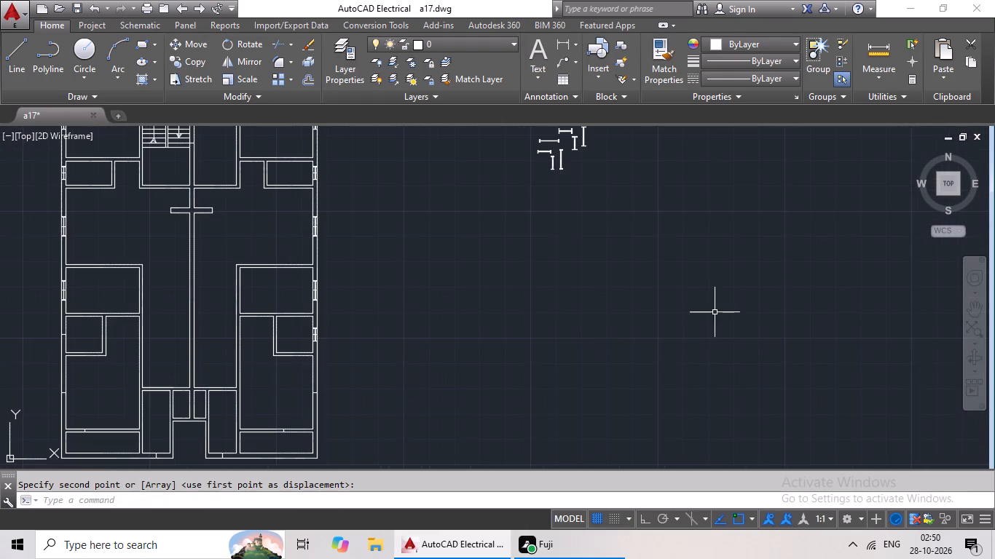
middle_drag(715, 311, 647, 368)
scroll(523, 202, up, 4)
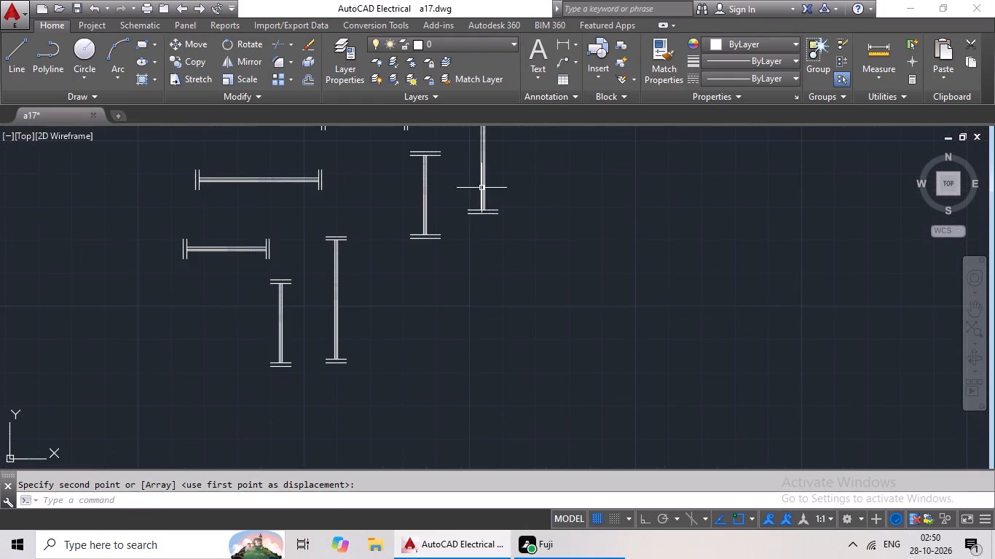
scroll(440, 135, up, 1)
drag(430, 137, 507, 333)
drag(191, 58, 192, 66)
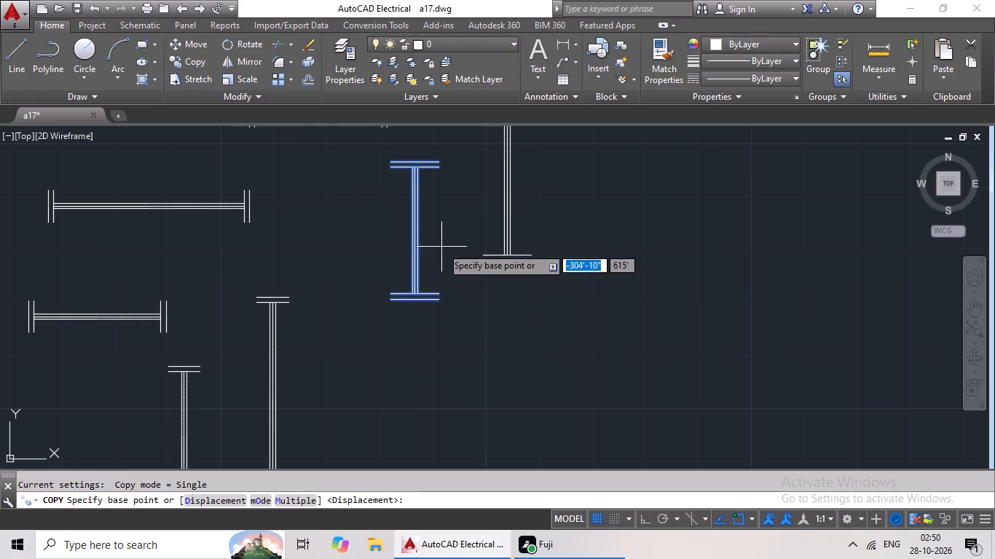
scroll(417, 231, up, 3)
click(403, 229)
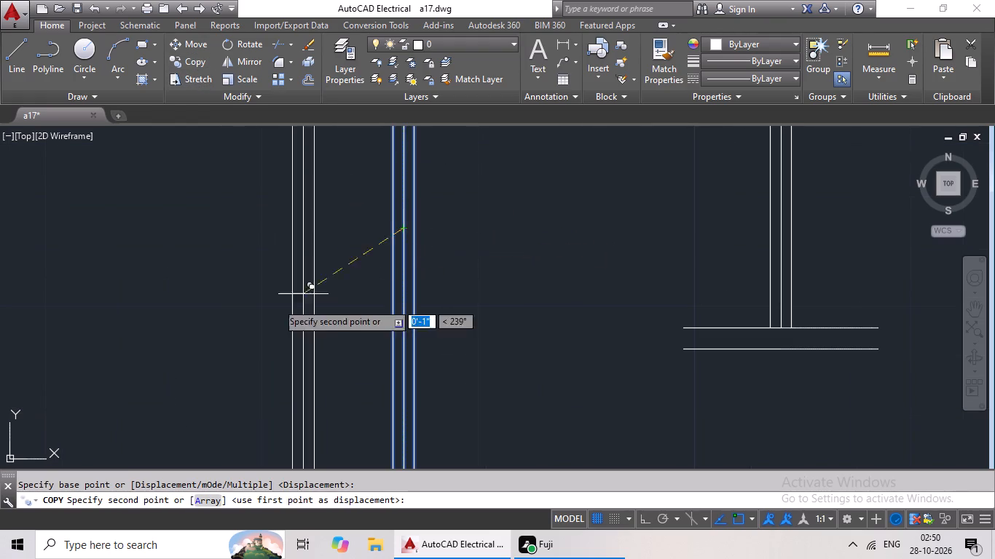
scroll(253, 308, down, 3)
middle_drag(227, 352, 476, 327)
scroll(371, 364, down, 2)
middle_drag(239, 371, 563, 257)
middle_drag(323, 315, 642, 205)
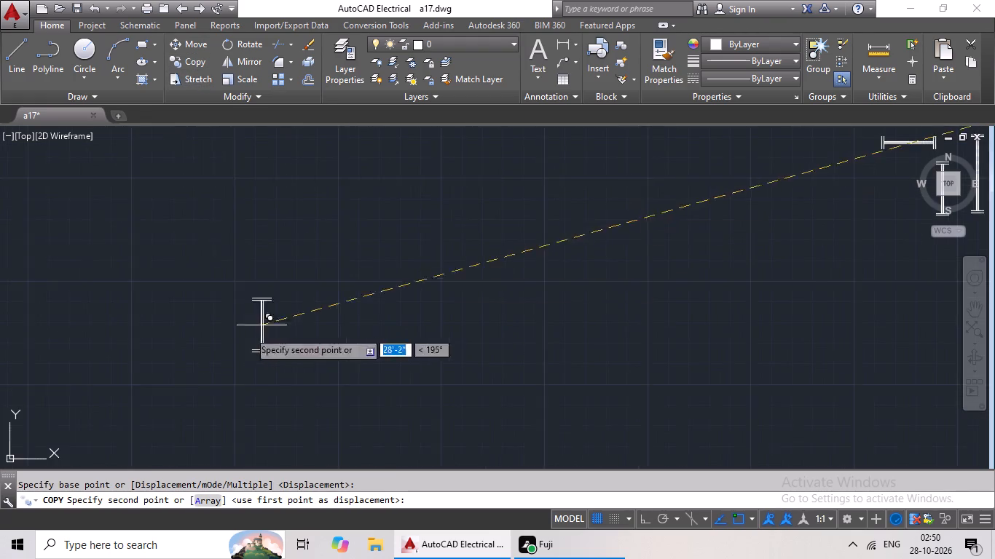
middle_drag(240, 335, 528, 263)
middle_drag(172, 356, 380, 306)
middle_drag(309, 354, 448, 271)
scroll(495, 381, down, 1)
middle_drag(458, 406, 586, 296)
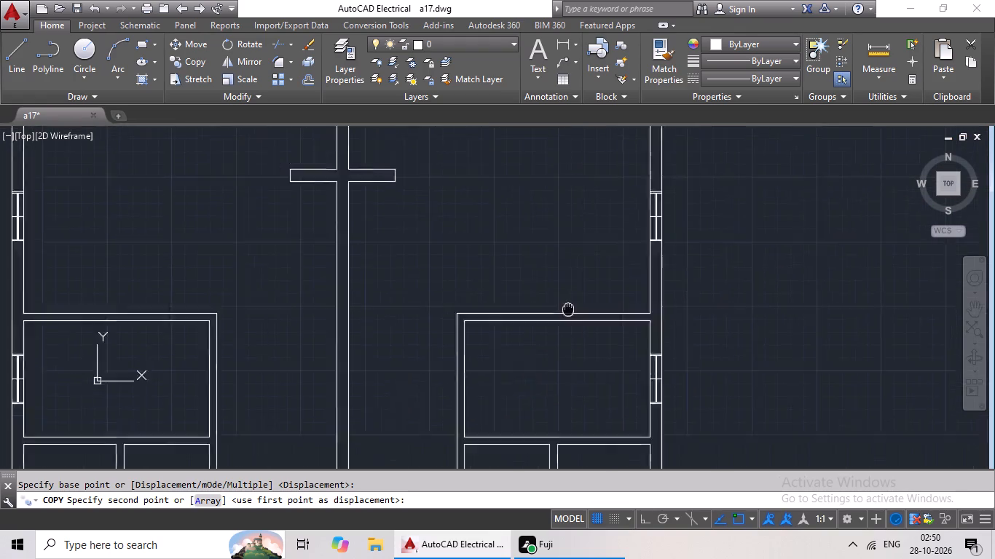
middle_drag(586, 296, 594, 288)
middle_drag(330, 389, 522, 321)
middle_drag(407, 360, 452, 287)
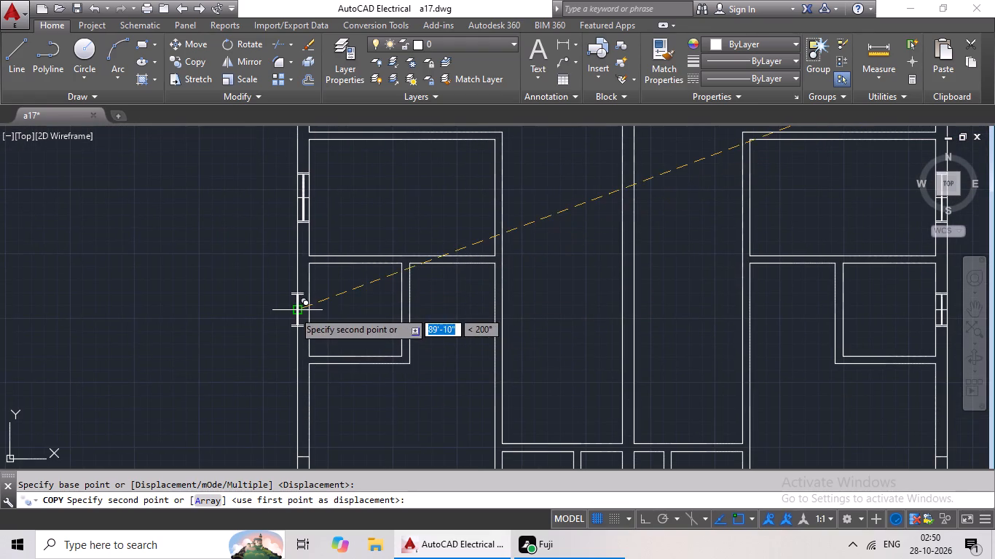
scroll(308, 309, up, 4)
click(284, 319)
Copy the wide-ended 3' vertical symbol by its centre midpoint onto the outer-wall marker of the L-shaped room at the plan's lower right.
scroll(508, 318, down, 2)
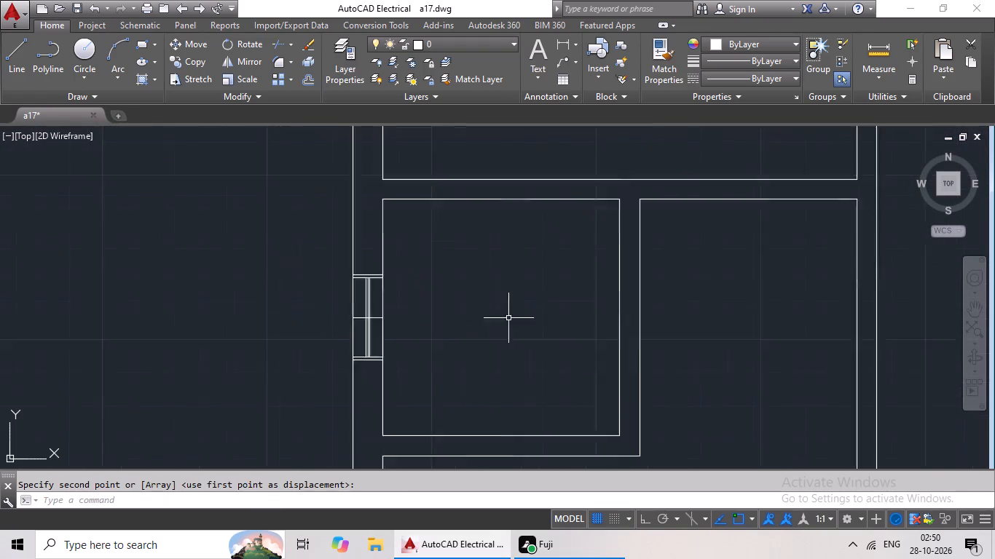
scroll(508, 318, down, 2)
middle_drag(532, 338, 518, 280)
middle_drag(589, 312, 440, 258)
scroll(648, 302, down, 1)
middle_drag(664, 304, 660, 304)
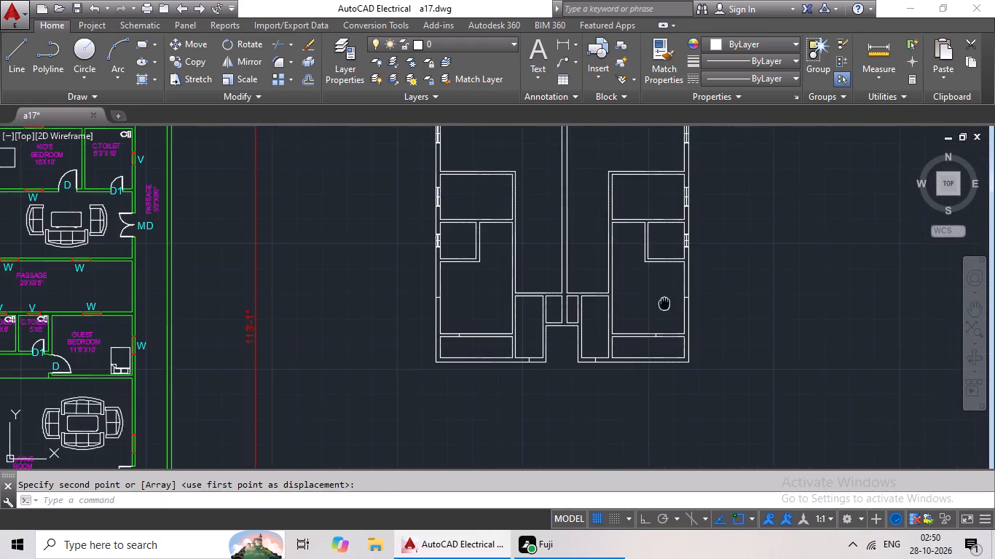
middle_drag(660, 304, 473, 340)
scroll(811, 329, down, 2)
middle_drag(807, 314, 715, 331)
middle_drag(731, 316, 648, 344)
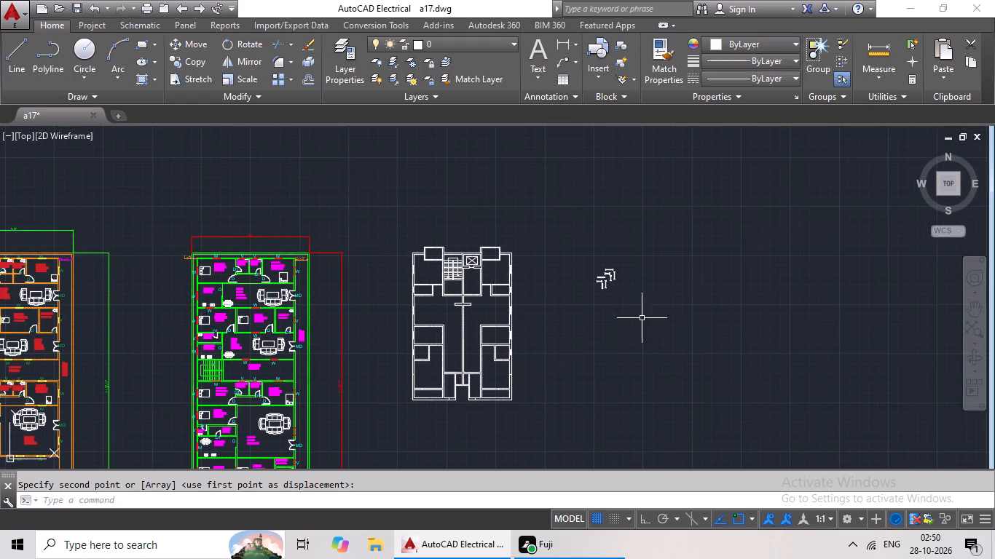
scroll(598, 259, up, 7)
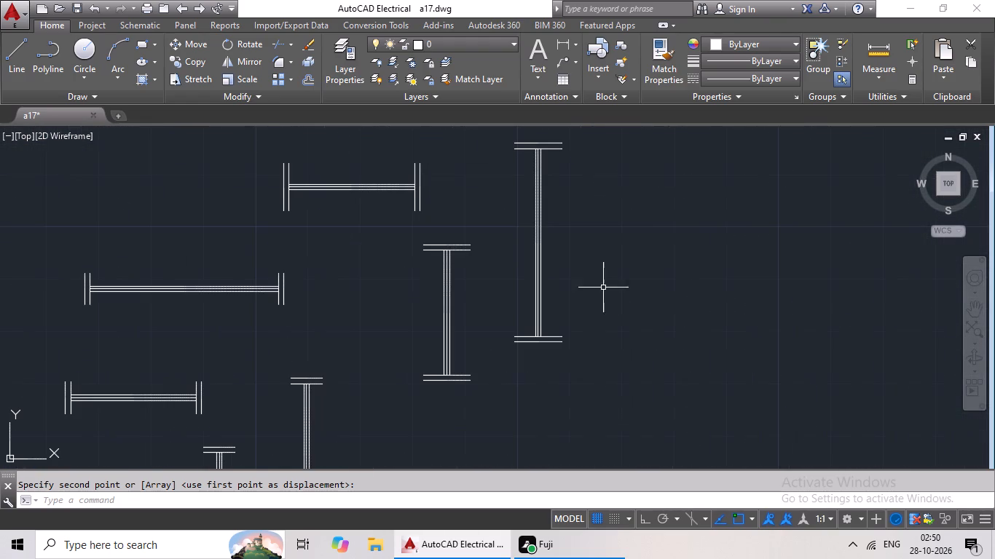
middle_drag(592, 154, 576, 231)
drag(627, 202, 496, 231)
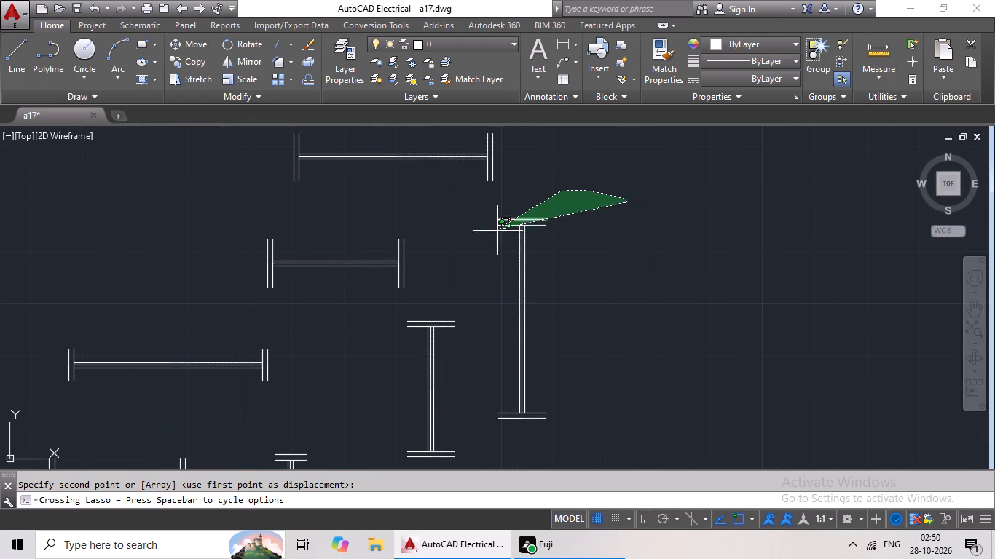
drag(496, 231, 593, 452)
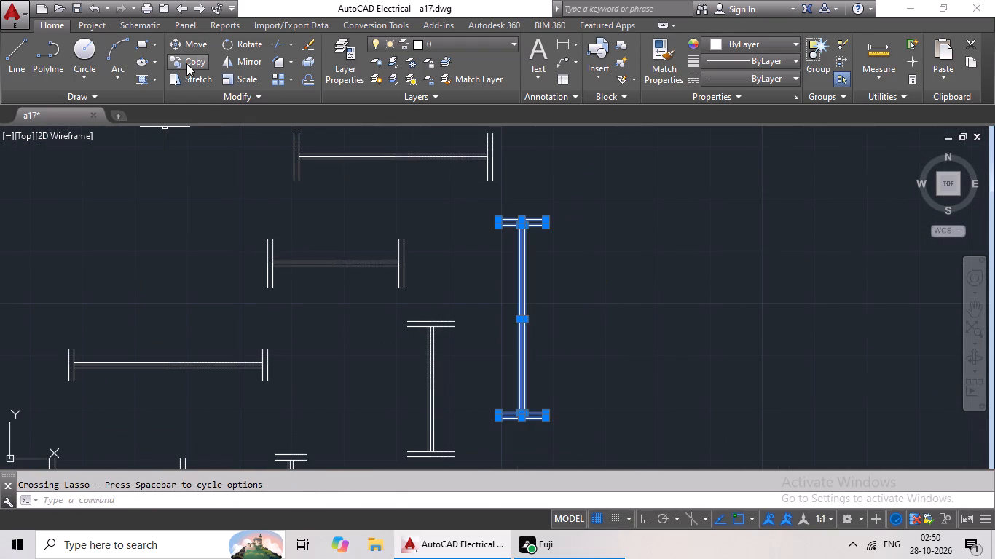
click(186, 63)
scroll(518, 324, up, 2)
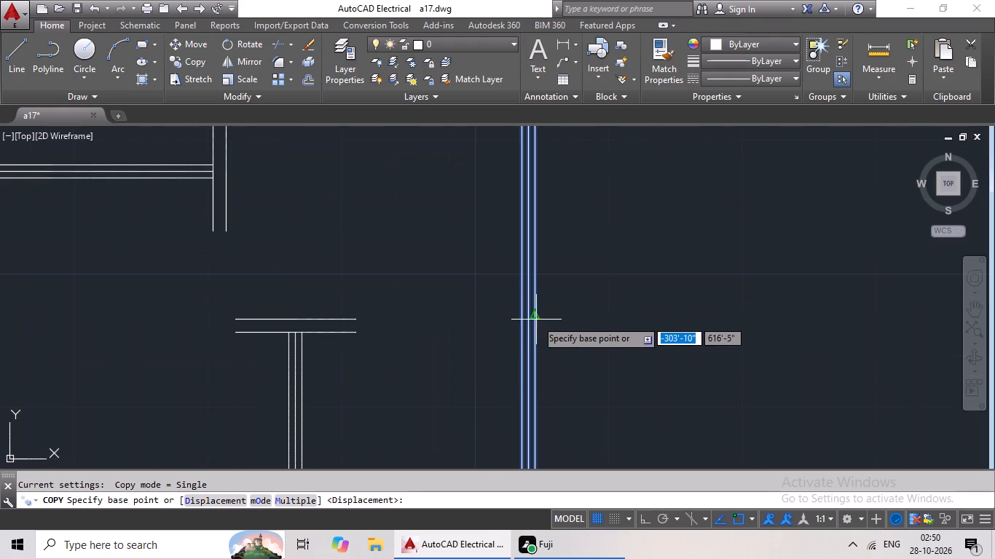
click(528, 315)
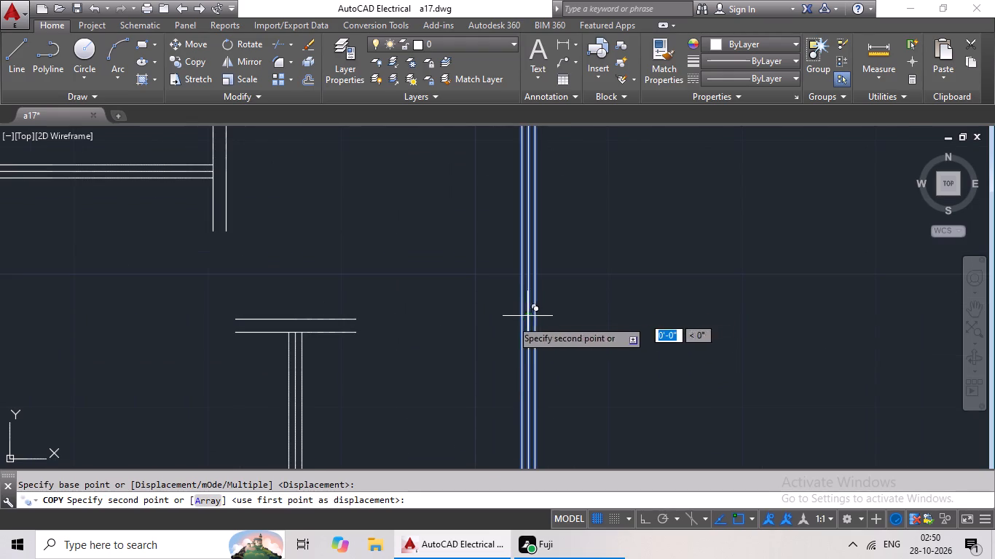
scroll(320, 360, down, 3)
middle_drag(245, 366, 484, 245)
scroll(361, 328, down, 2)
middle_drag(356, 330, 496, 243)
middle_drag(342, 311, 524, 219)
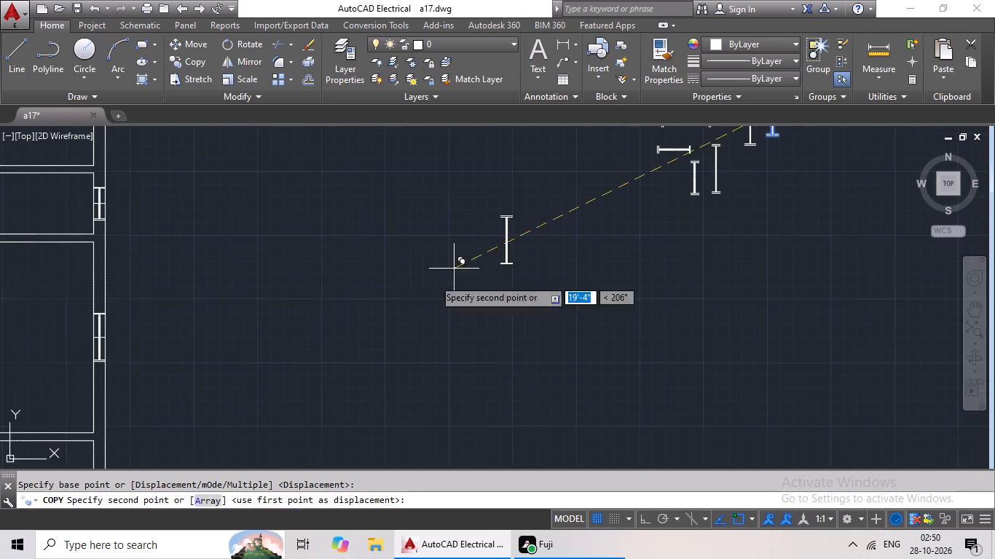
middle_drag(321, 327, 470, 225)
middle_drag(357, 408, 500, 208)
middle_drag(412, 331, 503, 140)
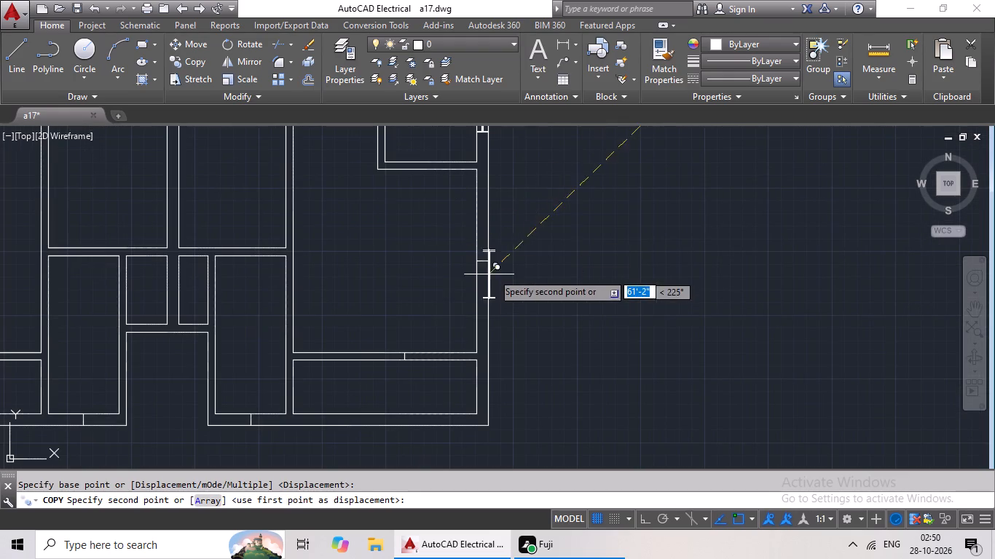
scroll(495, 268, up, 4)
click(412, 220)
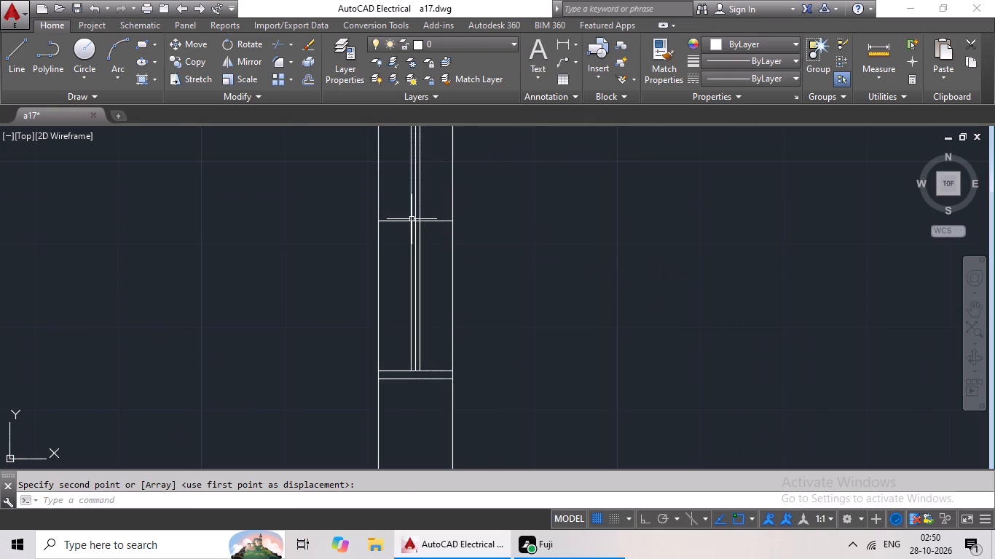
Copy the narrow-ended 3' horizontal symbol by its centre midpoint onto the partition marker below the L-shaped room at the plan's lower right.
scroll(591, 223, down, 5)
middle_drag(653, 254, 473, 262)
scroll(549, 242, down, 1)
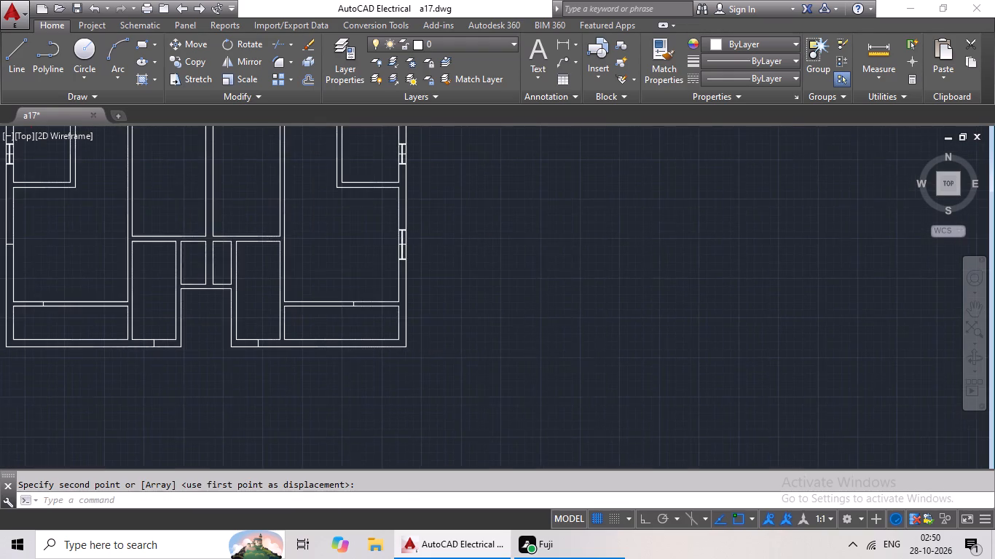
middle_drag(577, 234, 498, 262)
middle_drag(566, 242, 484, 285)
middle_drag(578, 245, 492, 314)
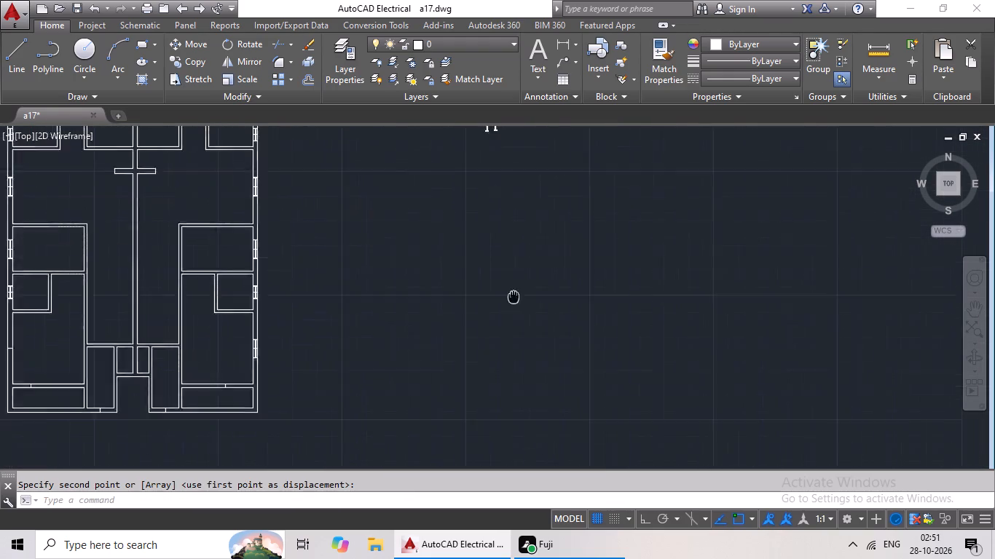
middle_drag(492, 314, 481, 327)
middle_drag(558, 296, 500, 342)
scroll(375, 198, up, 6)
drag(372, 178, 433, 221)
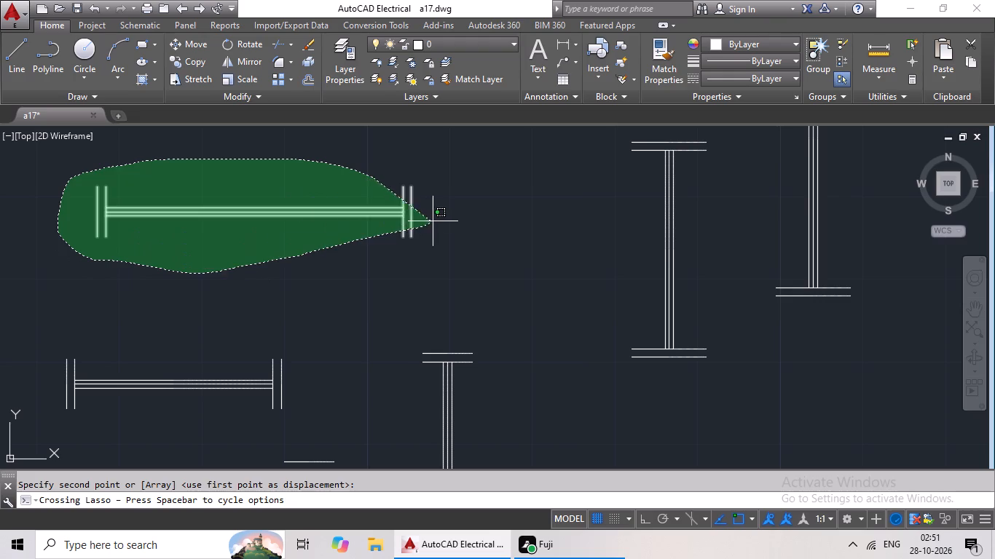
drag(433, 221, 444, 217)
click(171, 54)
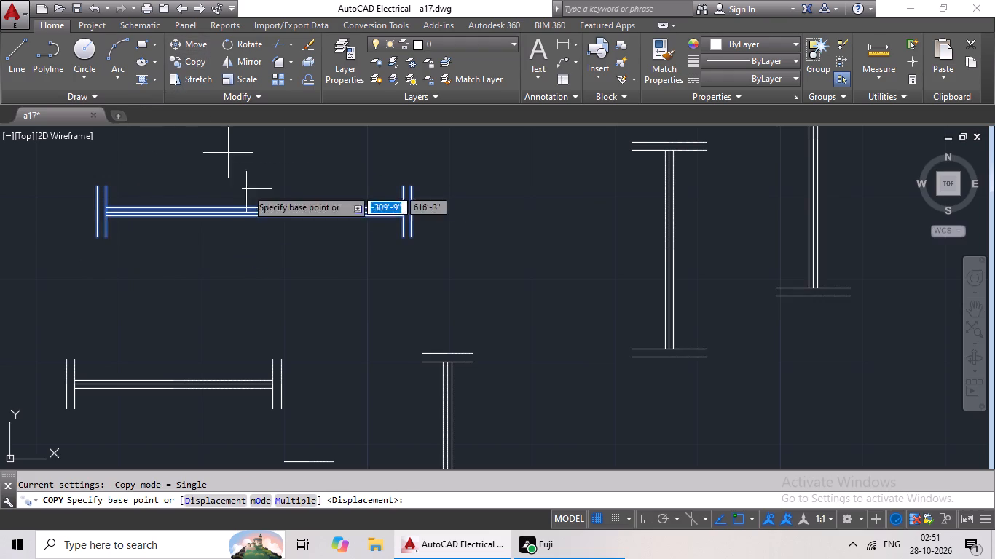
scroll(244, 210, up, 4)
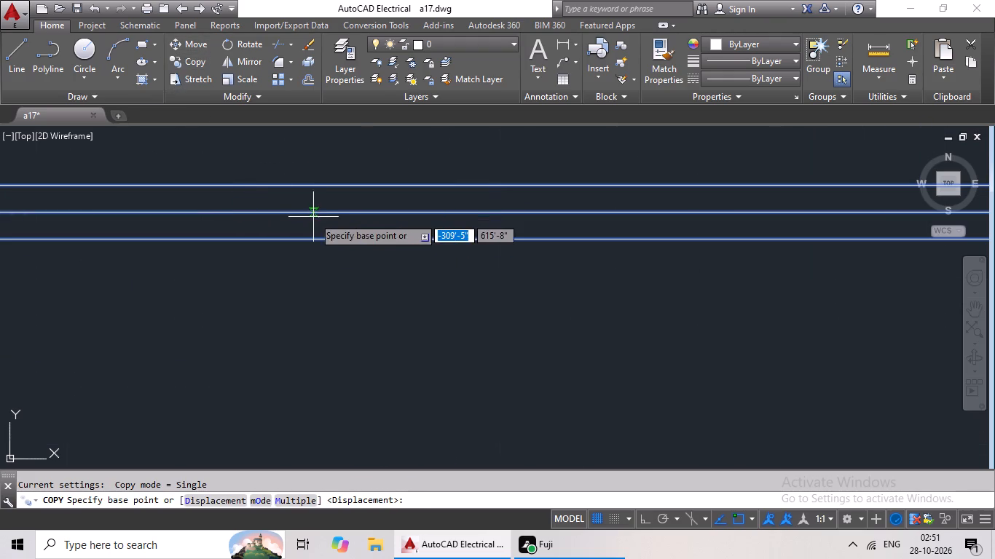
scroll(424, 213, down, 2)
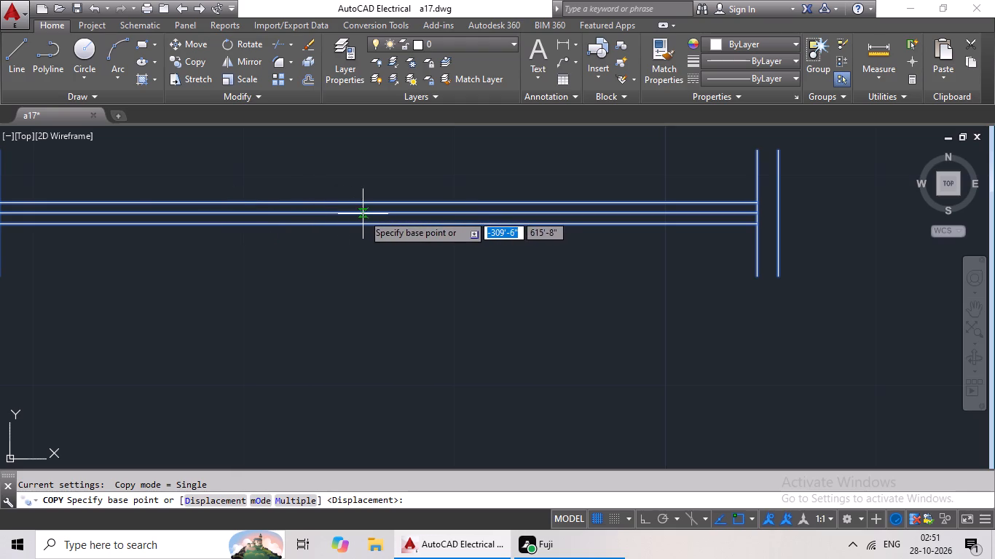
scroll(370, 215, down, 1)
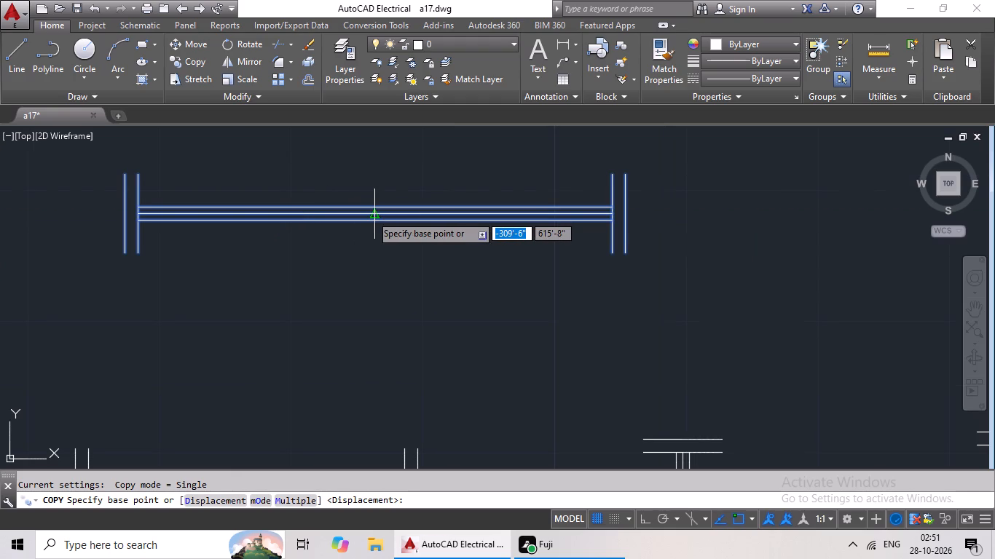
drag(371, 214, 363, 216)
scroll(275, 271, down, 4)
middle_drag(256, 301, 448, 182)
scroll(275, 320, down, 1)
middle_drag(278, 318, 516, 166)
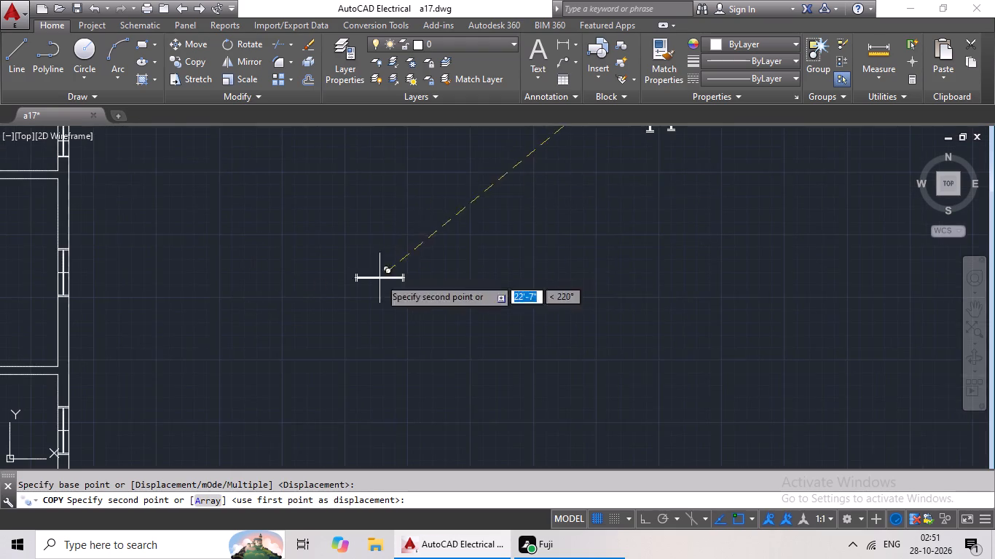
middle_drag(379, 278, 540, 151)
middle_drag(429, 297, 516, 179)
middle_drag(428, 266, 478, 154)
middle_drag(385, 270, 441, 192)
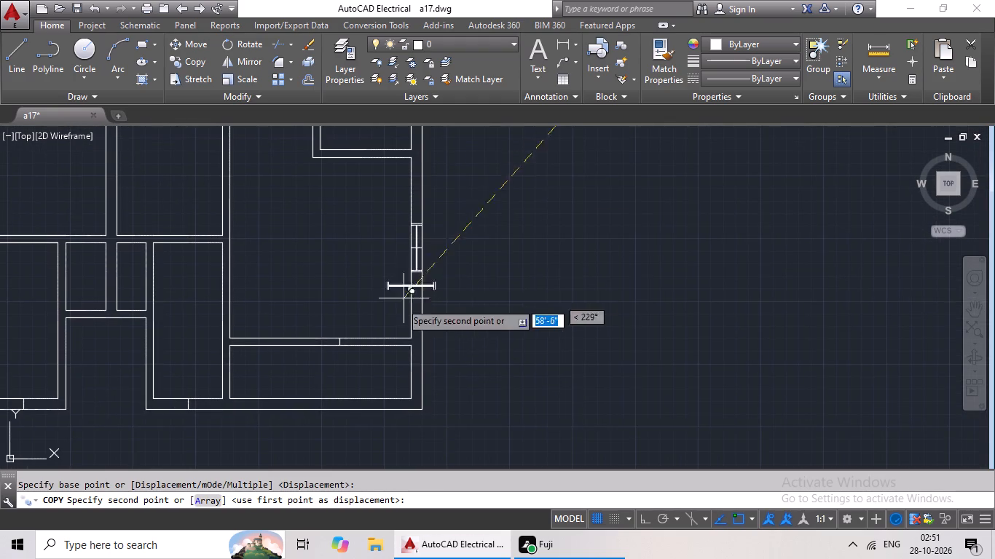
scroll(350, 337, up, 3)
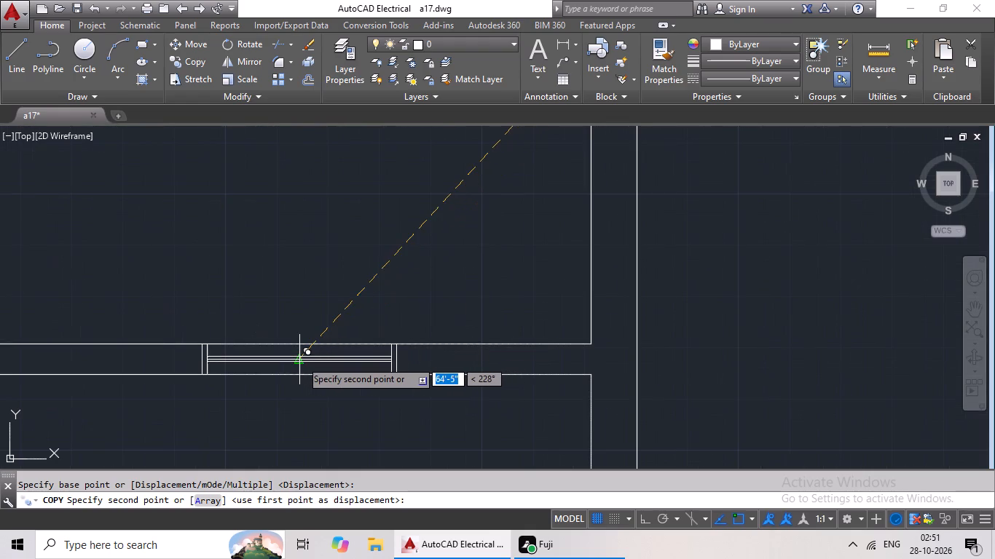
click(300, 360)
Copy the wide-ended 2' horizontal symbol by its centre midpoint onto the bottom outer-wall marker of the narrow room right of the central recess.
scroll(580, 338, down, 4)
middle_drag(677, 310, 529, 338)
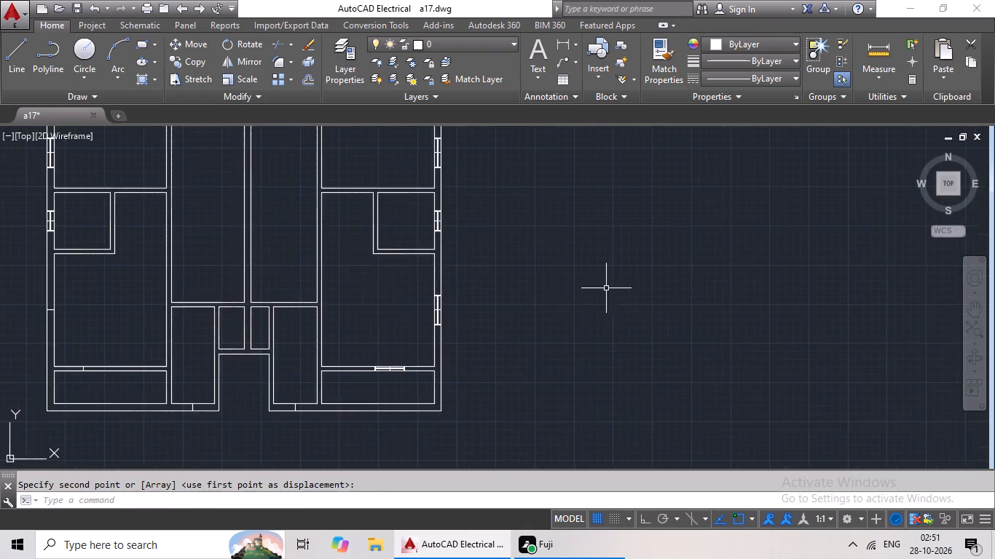
scroll(607, 287, down, 2)
middle_drag(625, 267, 554, 327)
scroll(632, 188, up, 4)
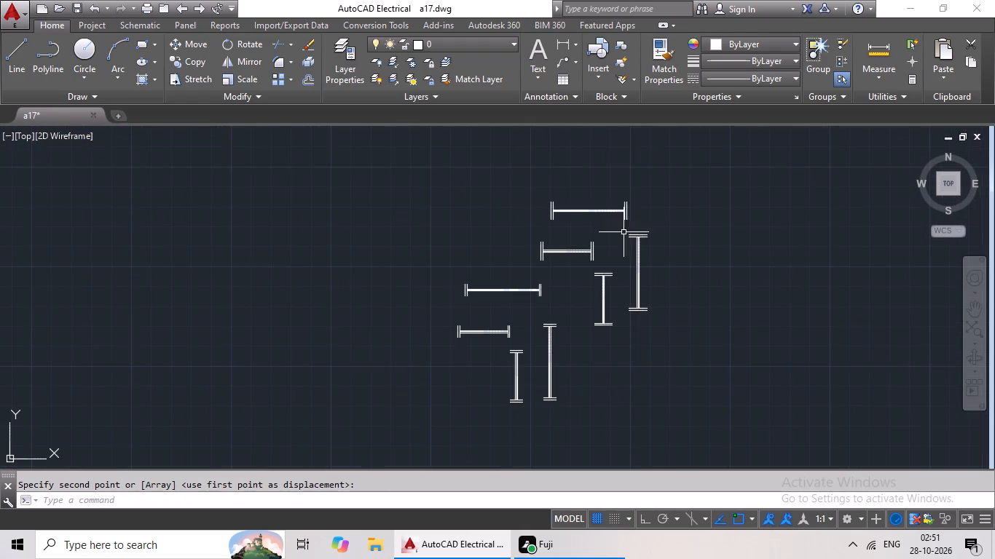
scroll(594, 257, up, 2)
drag(610, 207, 597, 262)
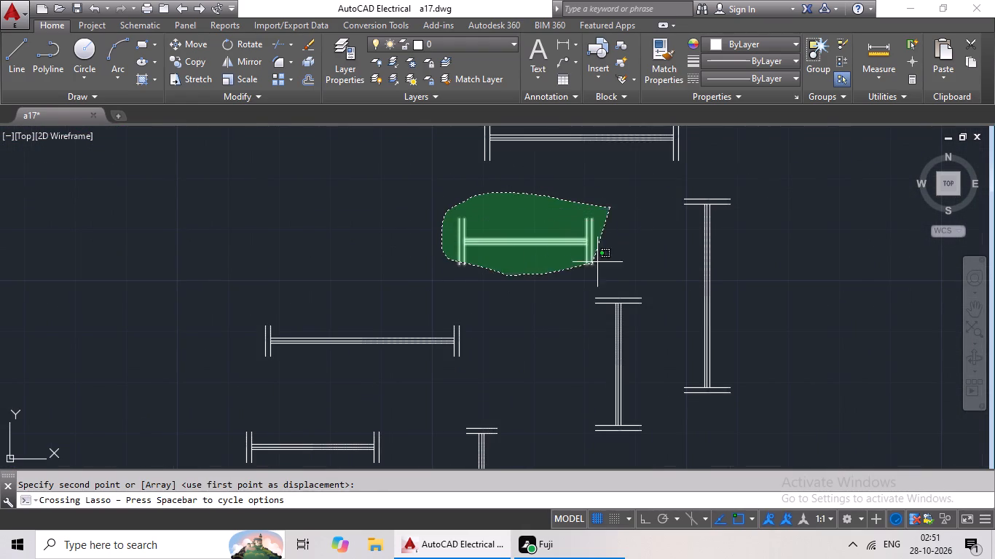
drag(597, 262, 612, 251)
click(170, 55)
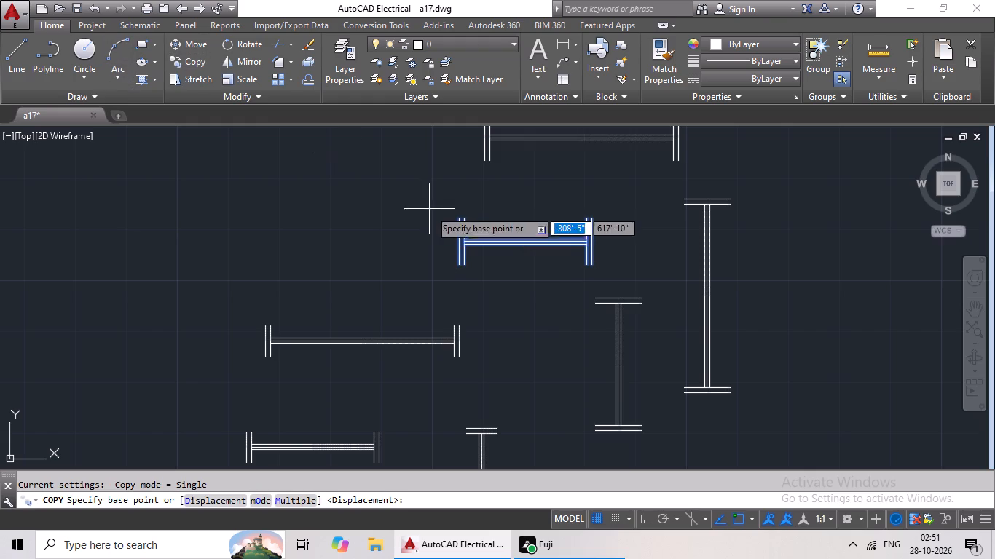
scroll(523, 239, up, 2)
drag(535, 242, 514, 251)
scroll(385, 297, down, 3)
middle_drag(376, 309, 479, 197)
scroll(290, 376, down, 2)
middle_drag(300, 371, 459, 167)
middle_drag(287, 357, 385, 234)
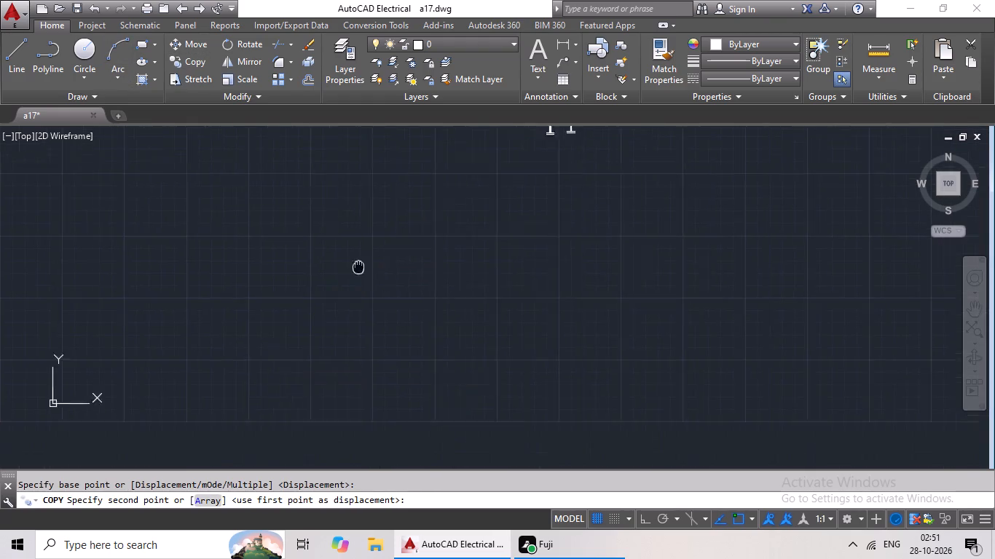
middle_drag(385, 234, 424, 178)
scroll(348, 293, down, 1)
middle_drag(313, 383, 464, 185)
middle_drag(390, 255, 468, 189)
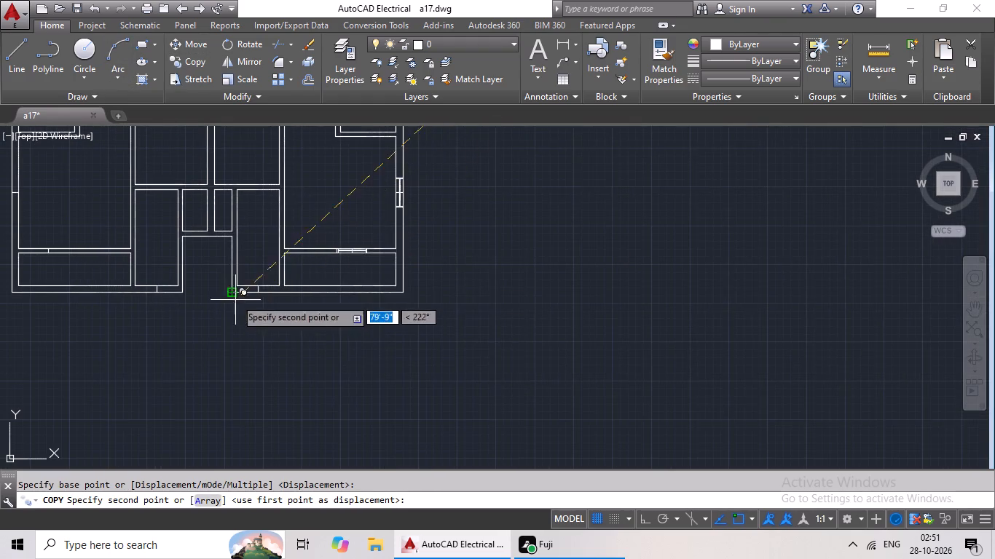
scroll(254, 287, up, 4)
click(276, 301)
Copy the wide-ended 2' horizontal symbol by its centre midpoint onto the bottom outer-wall marker of the narrow room left of the central recess.
scroll(429, 266, down, 3)
scroll(526, 258, down, 2)
middle_drag(535, 242, 372, 323)
middle_drag(489, 238, 297, 351)
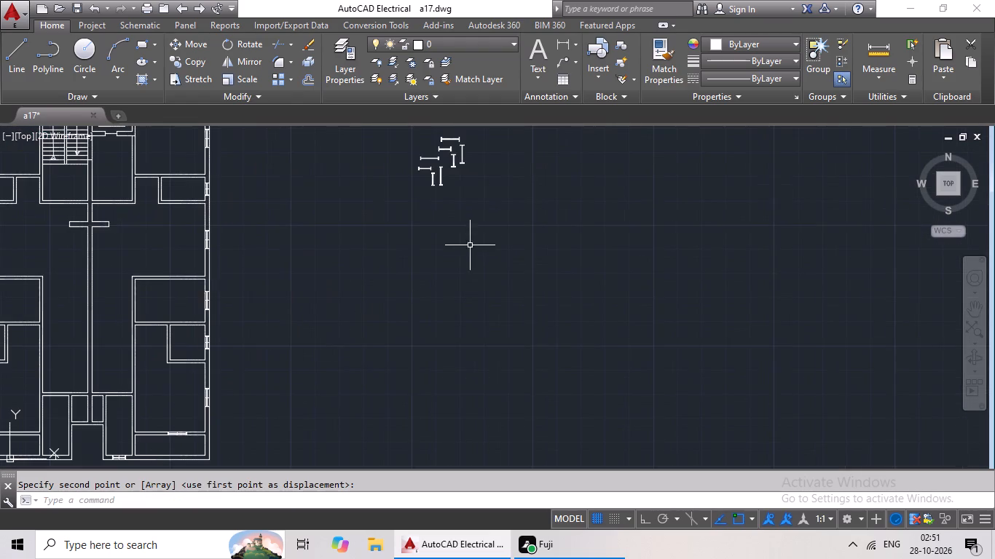
middle_drag(465, 218, 424, 319)
scroll(407, 247, up, 4)
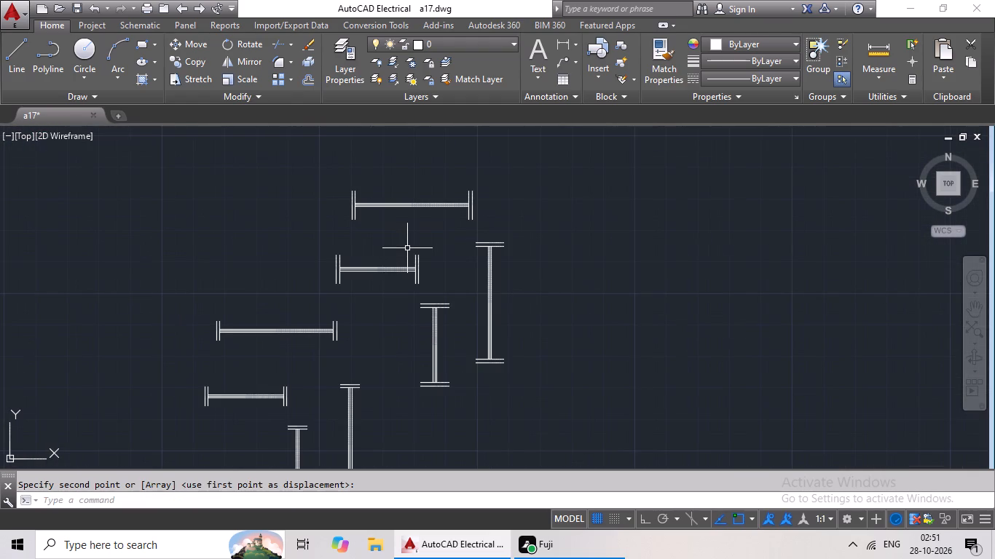
scroll(414, 247, up, 2)
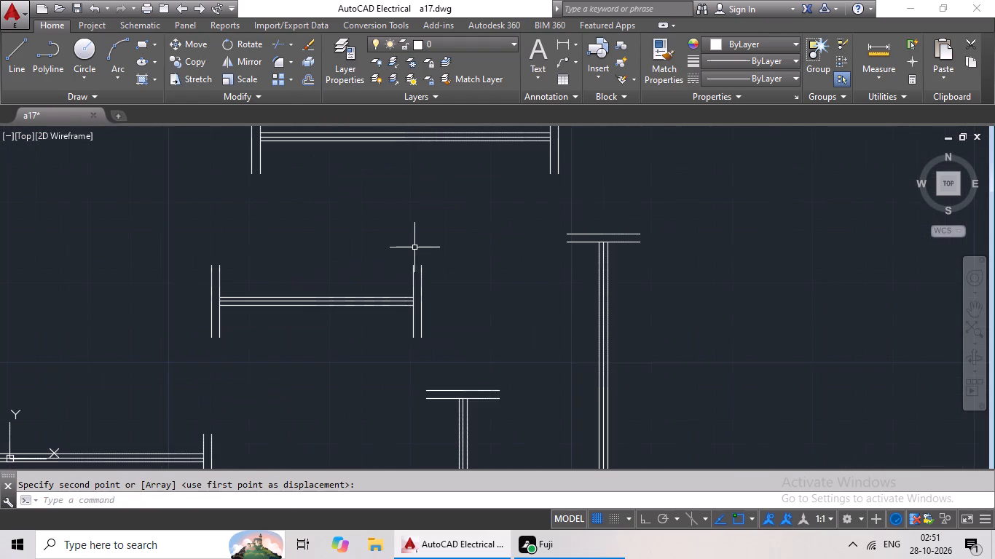
drag(423, 239, 457, 307)
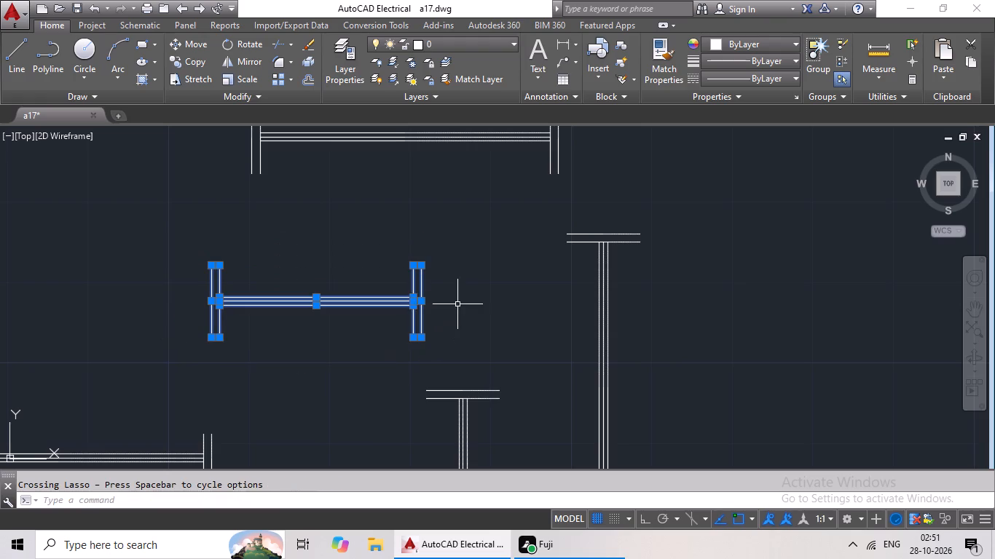
click(176, 62)
scroll(314, 313, up, 2)
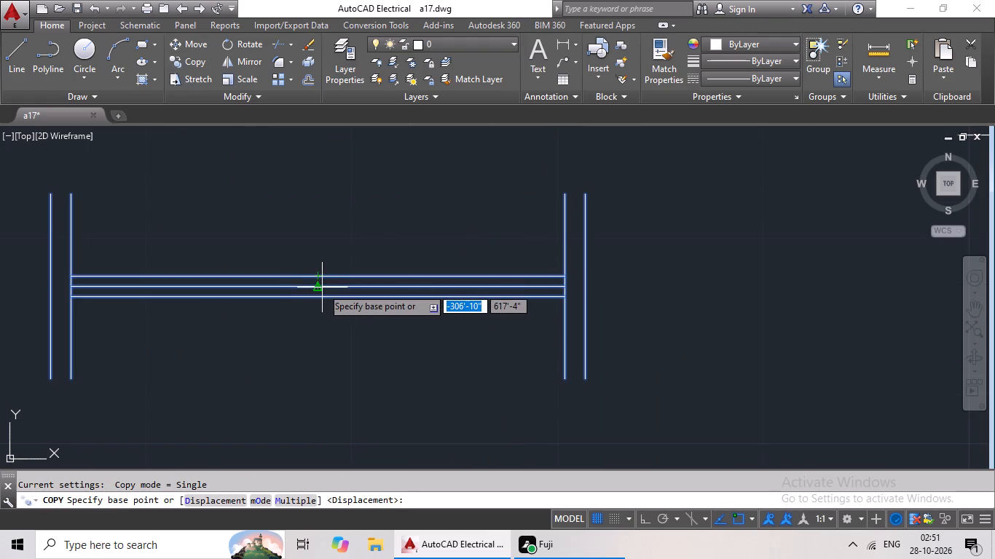
click(320, 287)
scroll(320, 286, down, 4)
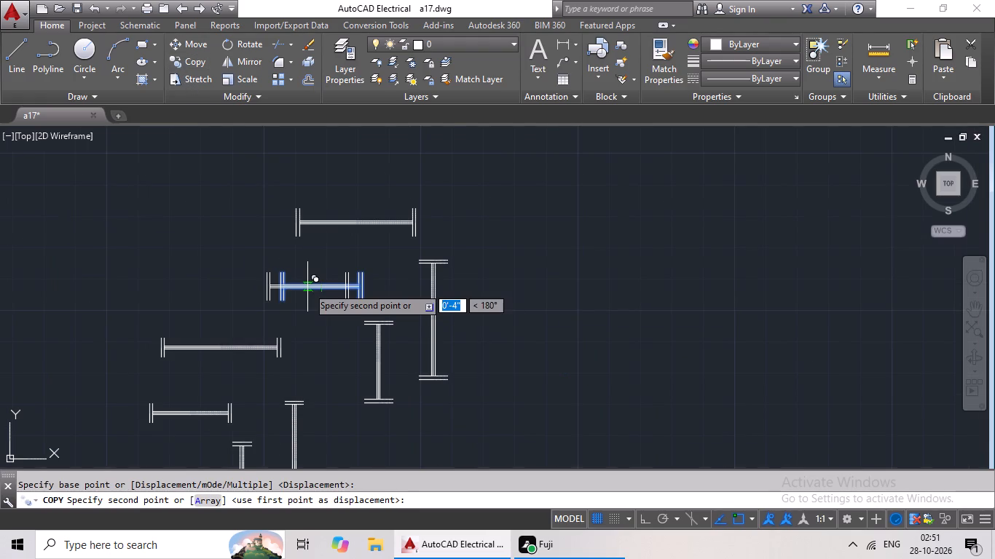
scroll(307, 287, down, 2)
middle_drag(251, 349, 554, 250)
scroll(408, 395, down, 1)
middle_drag(420, 373, 559, 307)
scroll(364, 355, down, 1)
middle_drag(615, 182, 695, 117)
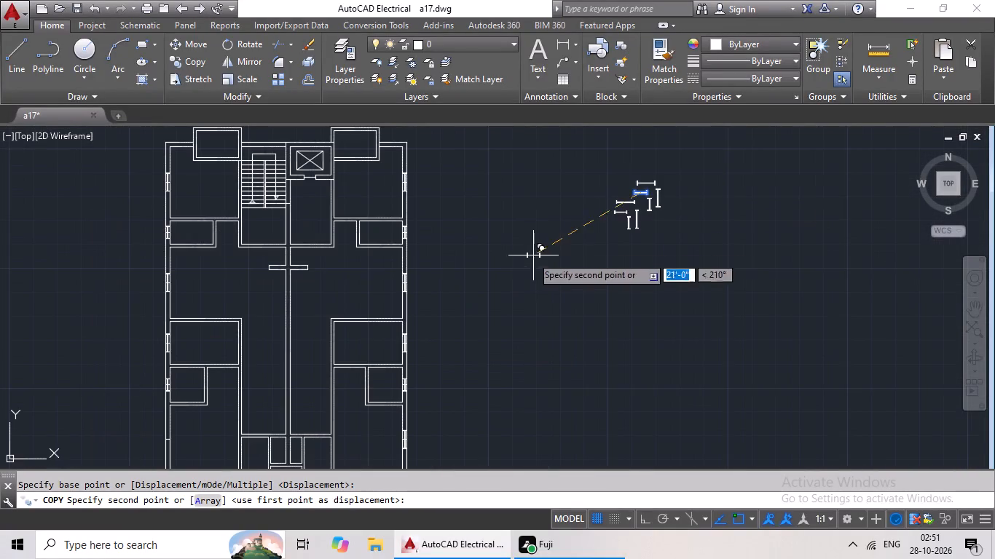
middle_drag(514, 266, 694, 142)
middle_drag(543, 264, 604, 227)
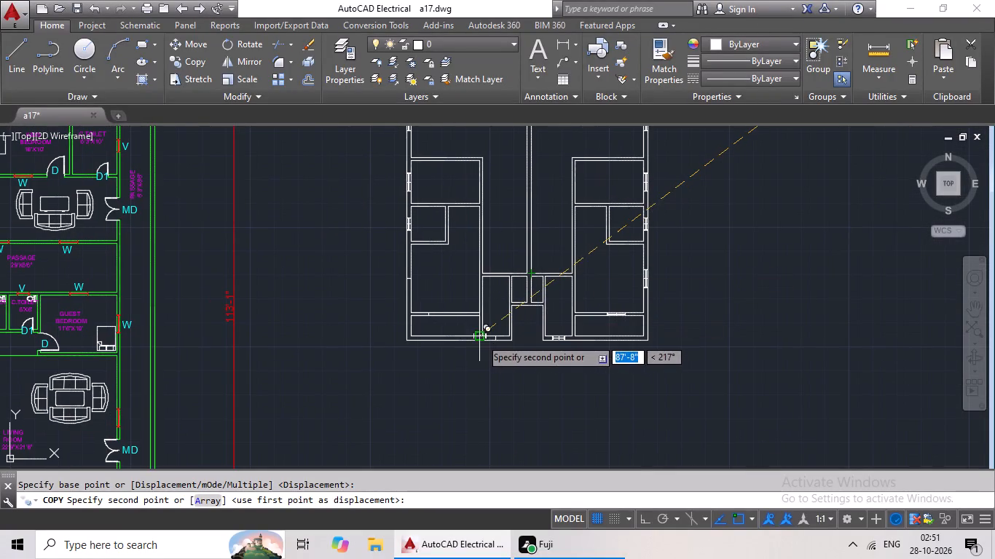
scroll(488, 341, up, 5)
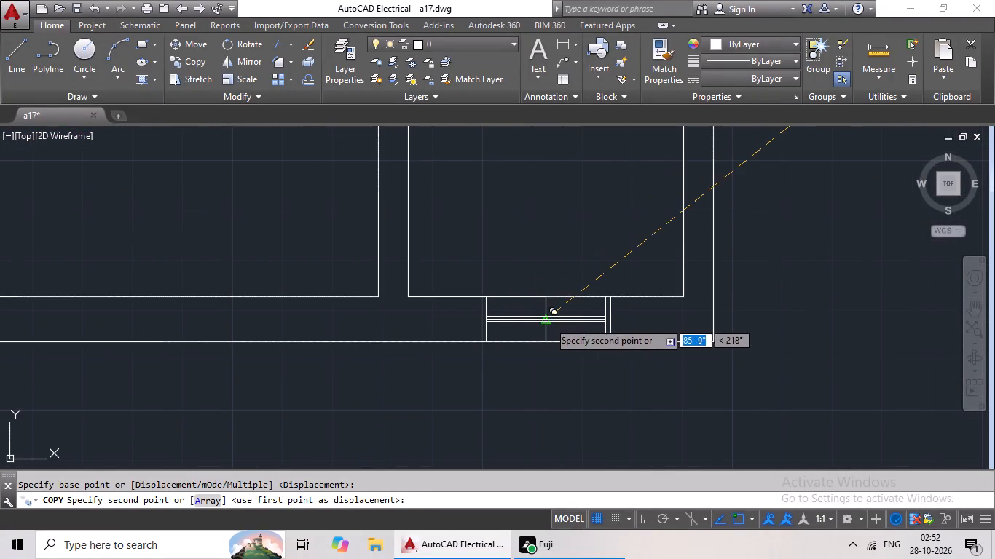
click(546, 322)
Copy the wide-ended 3' vertical symbol by its centre midpoint onto the outer-wall marker of the L-shaped room at the plan's lower left.
scroll(598, 324, down, 4)
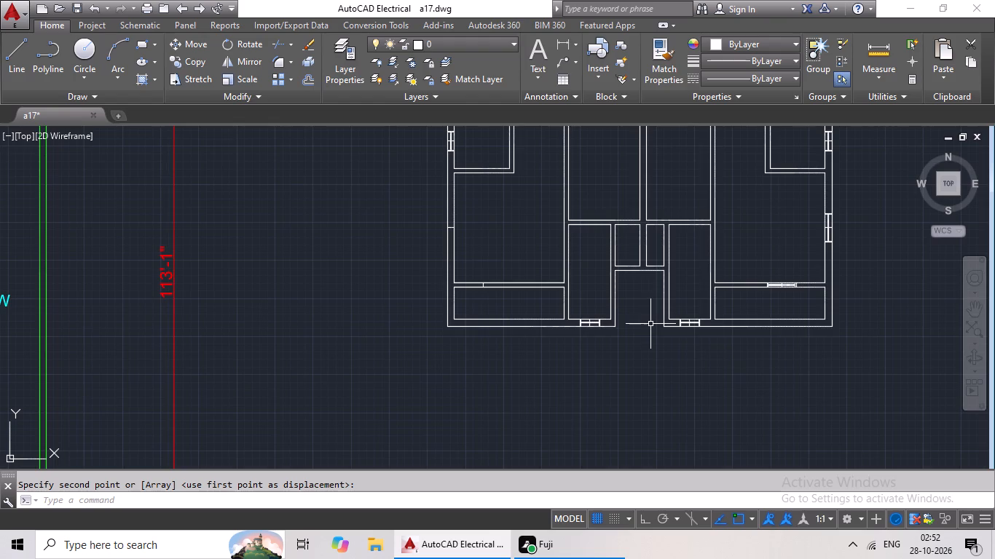
middle_drag(650, 323, 511, 357)
scroll(510, 355, down, 2)
middle_drag(628, 322, 550, 345)
middle_drag(629, 301, 590, 317)
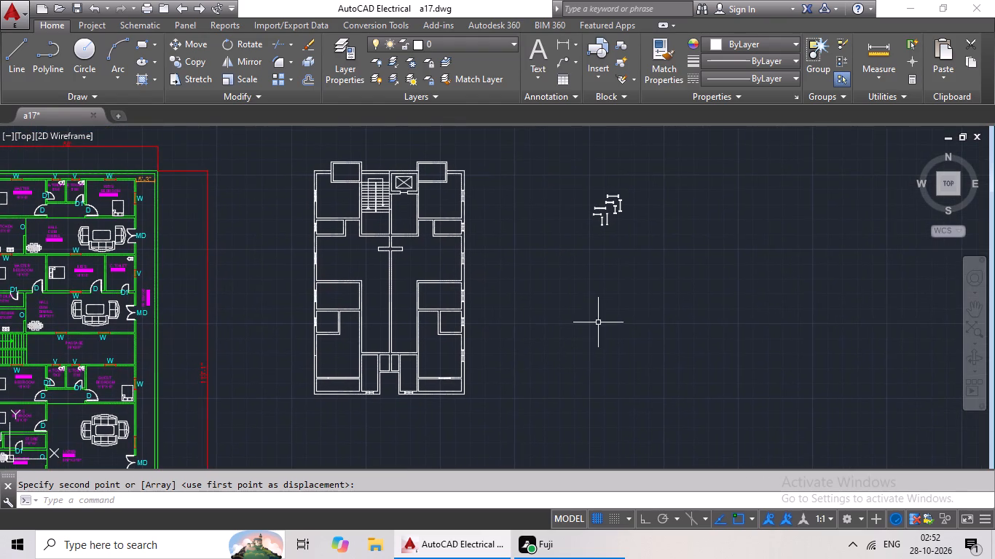
scroll(626, 205, up, 5)
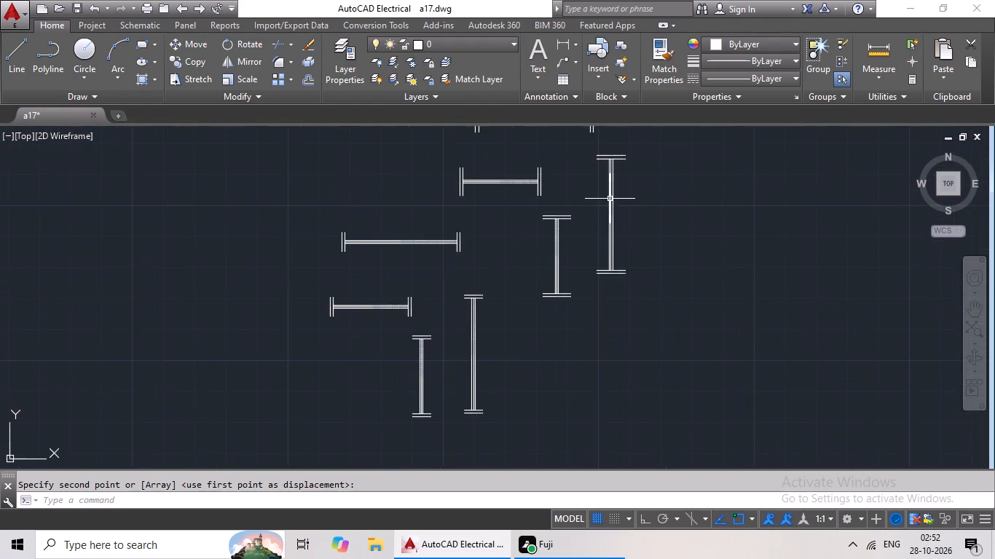
middle_drag(609, 199, 584, 238)
scroll(599, 227, up, 1)
drag(653, 173, 610, 166)
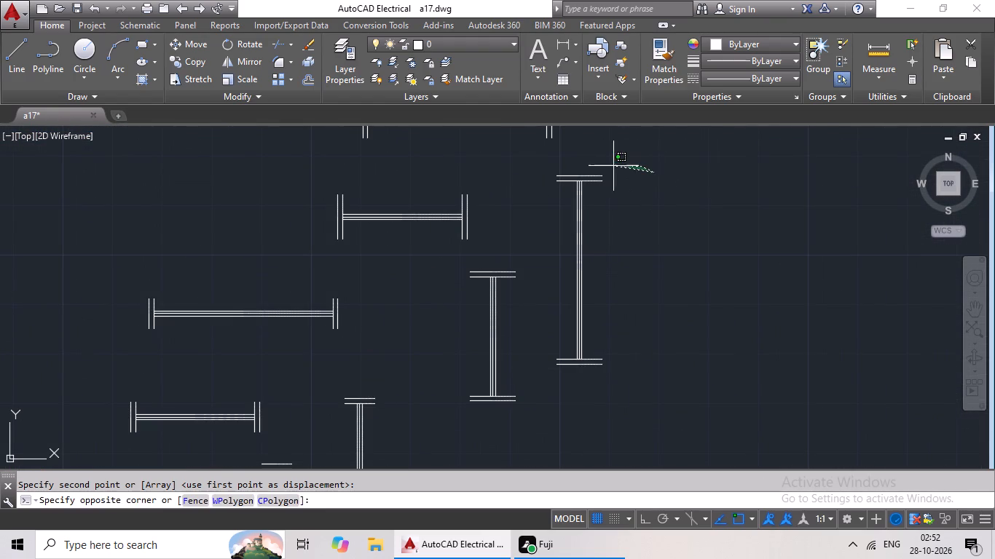
drag(610, 166, 626, 395)
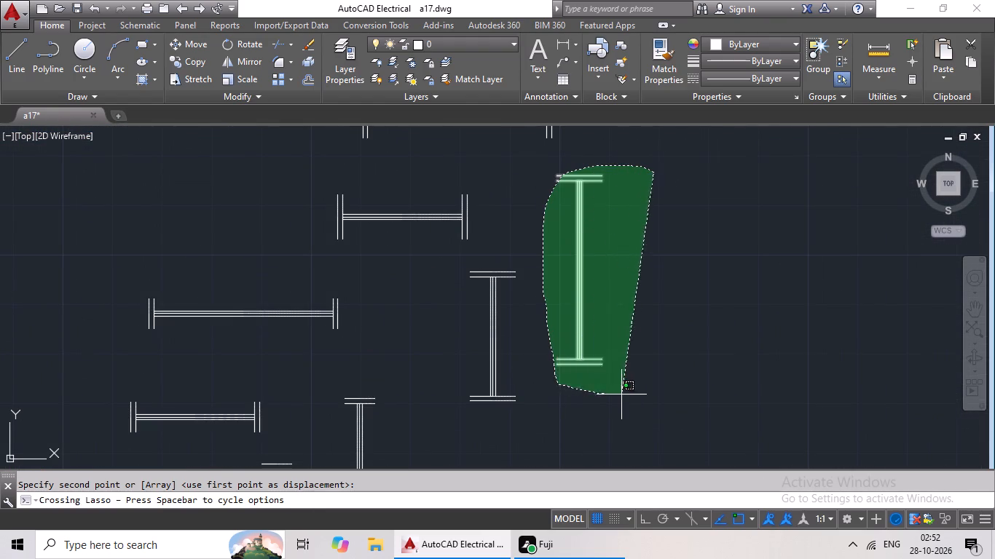
drag(626, 395, 632, 395)
click(205, 58)
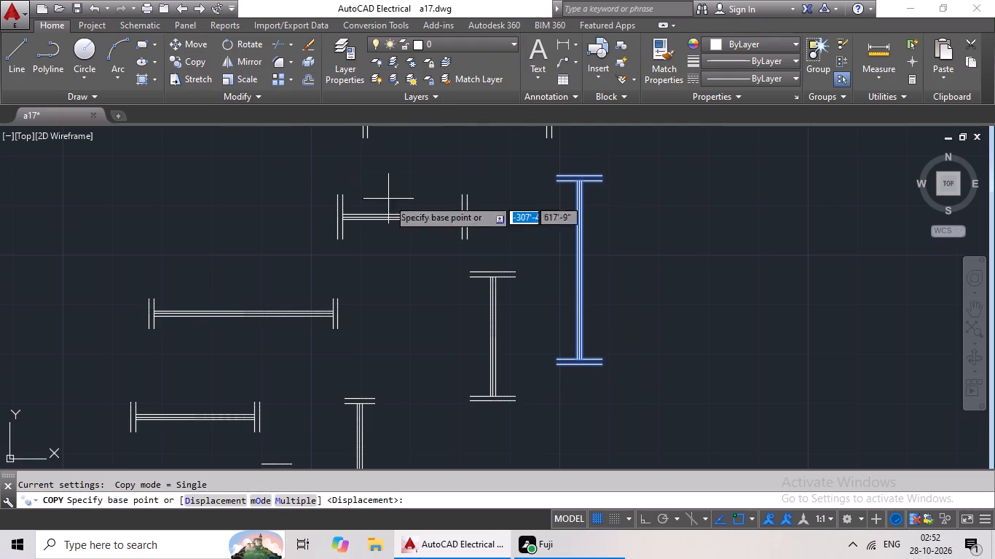
scroll(581, 256, up, 2)
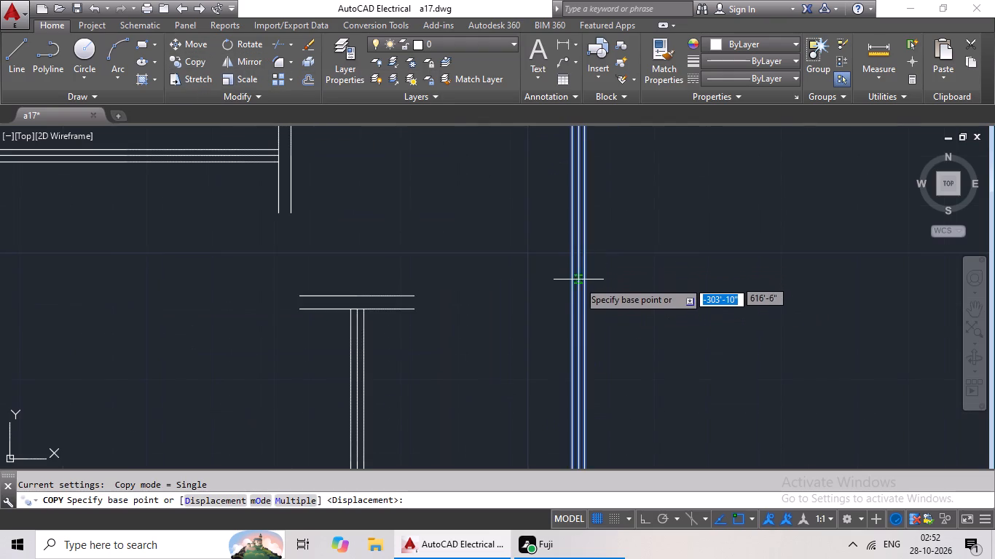
click(578, 288)
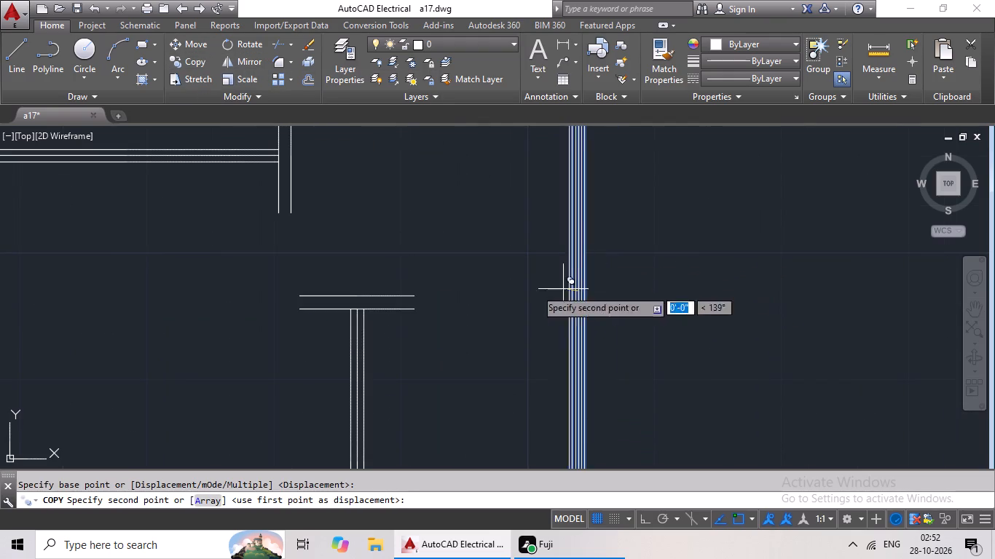
scroll(366, 289, down, 4)
middle_drag(272, 298, 658, 257)
scroll(525, 320, down, 1)
middle_drag(525, 316, 745, 218)
middle_drag(484, 304, 801, 173)
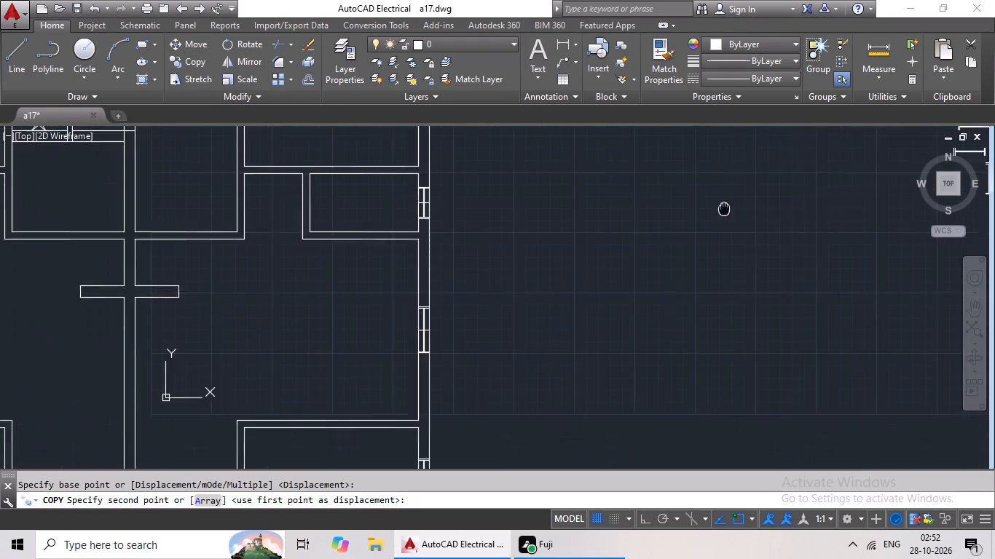
middle_drag(597, 279, 894, 102)
middle_click(602, 116)
middle_drag(519, 239, 574, 106)
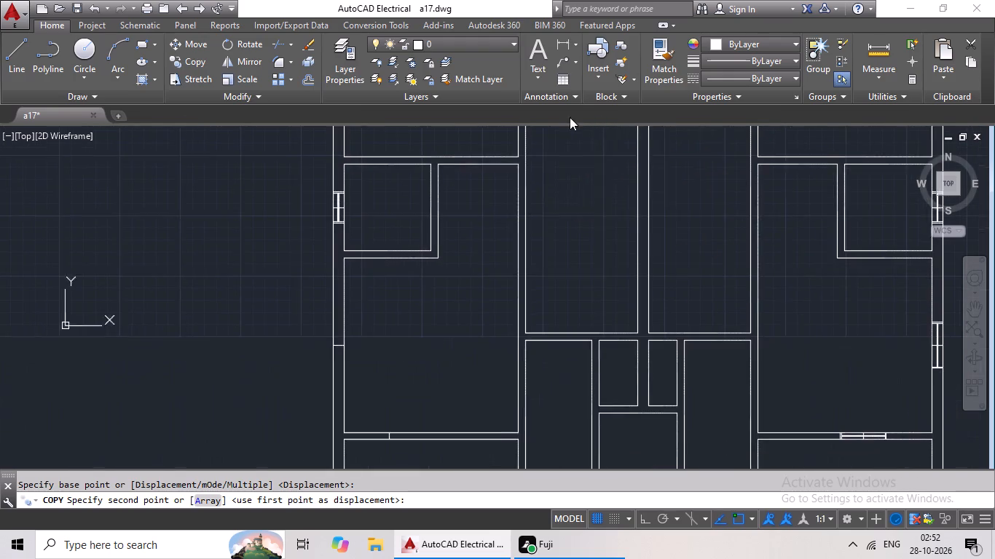
middle_drag(492, 242, 545, 154)
scroll(392, 255, up, 3)
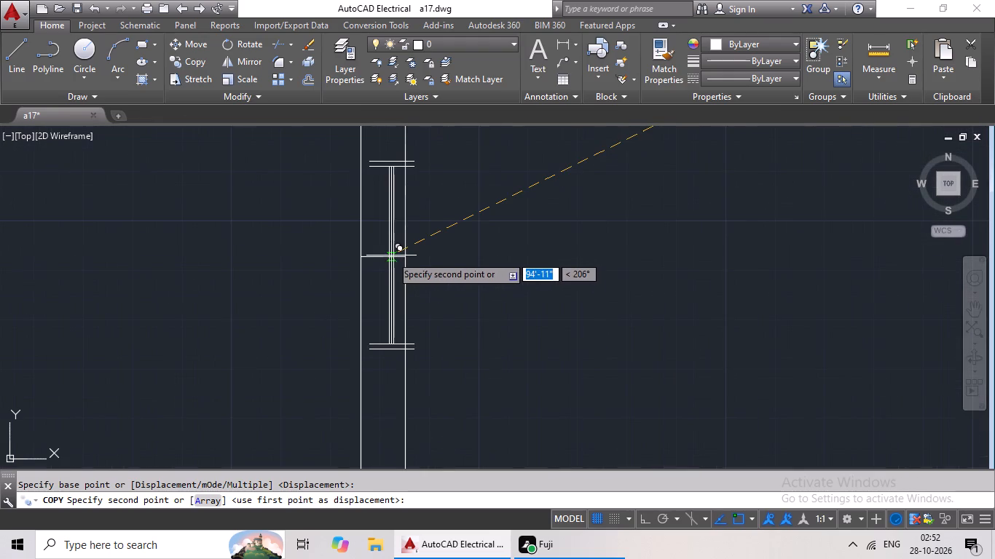
click(378, 256)
Copy the narrow-ended 3' horizontal symbol by its centre midpoint onto the partition marker below the L-shaped room at the plan's lower left.
scroll(445, 255, down, 4)
middle_drag(560, 262, 560, 261)
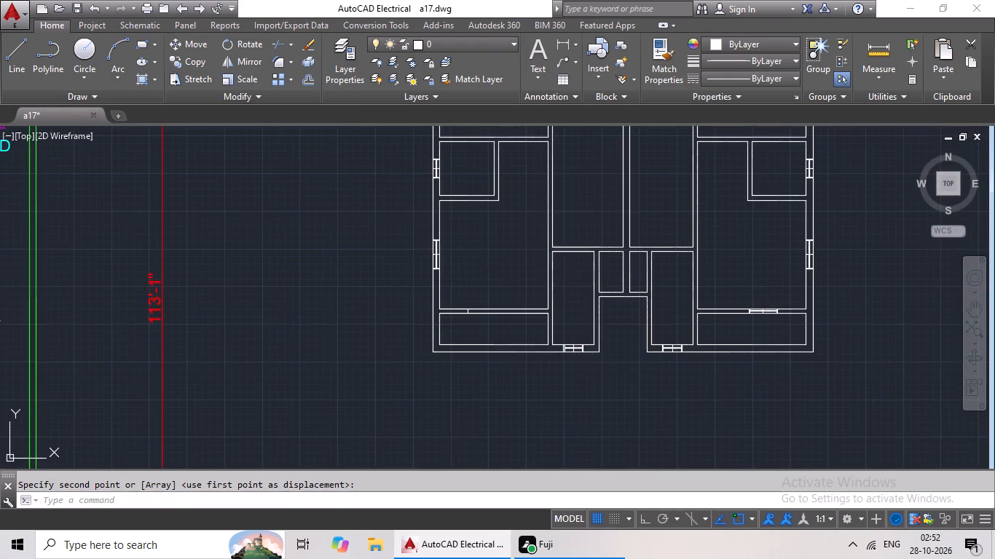
middle_drag(560, 261, 360, 261)
scroll(557, 258, down, 2)
middle_drag(659, 249, 525, 304)
middle_drag(589, 221, 563, 253)
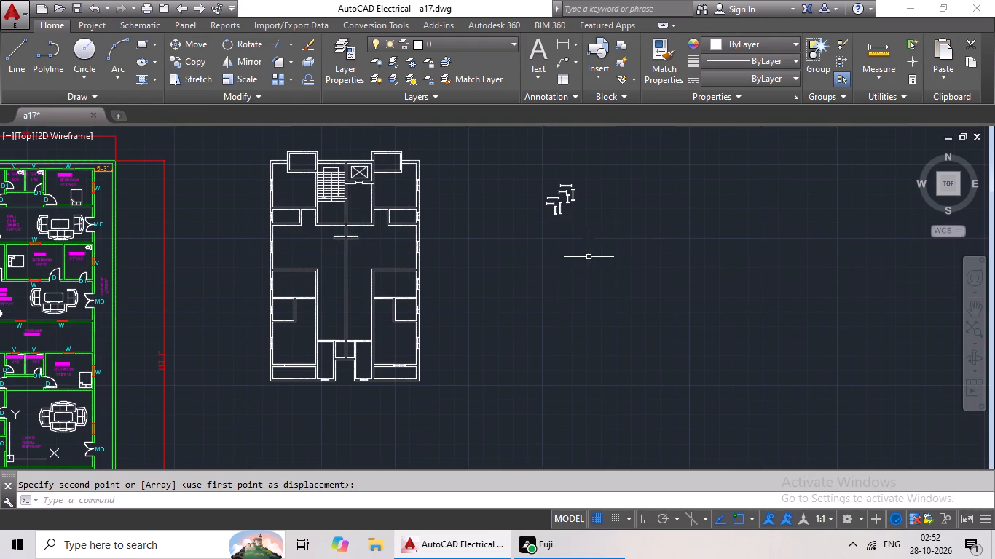
scroll(573, 193, up, 4)
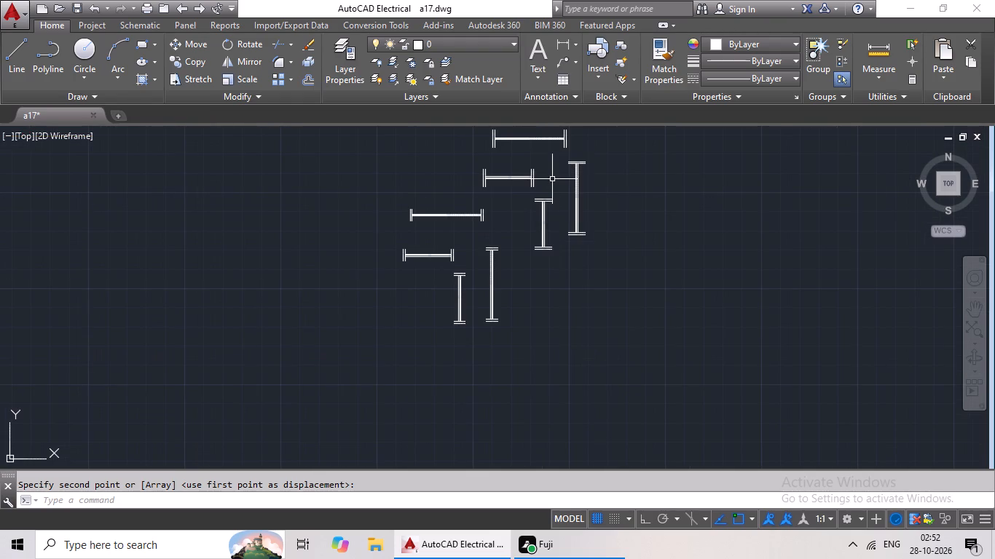
scroll(468, 218, up, 2)
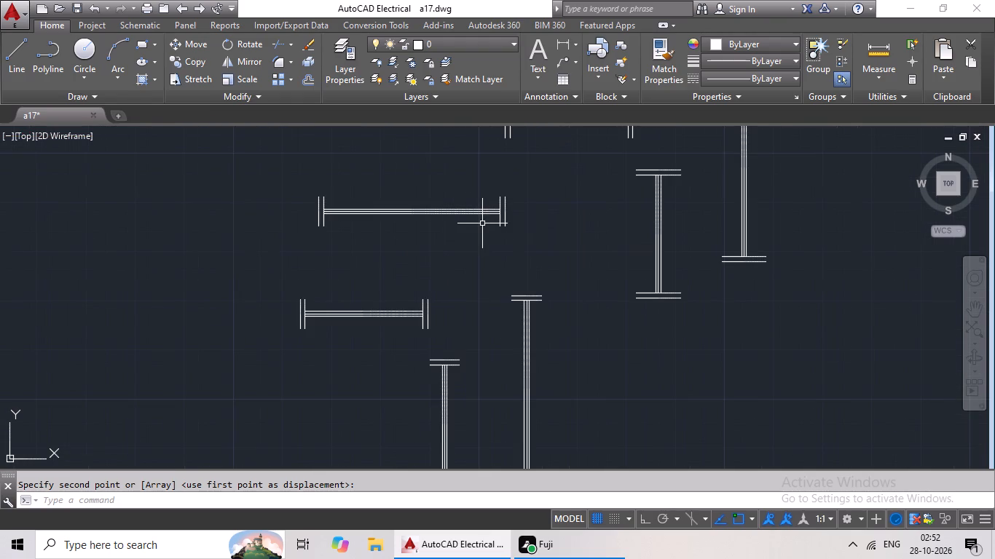
middle_drag(480, 230, 462, 277)
drag(465, 207, 351, 310)
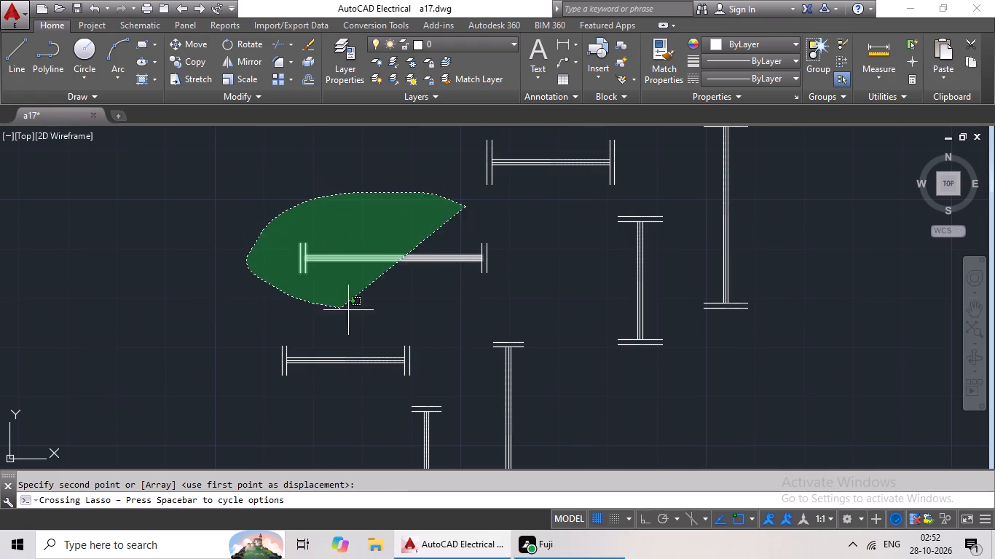
drag(351, 310, 581, 282)
click(182, 63)
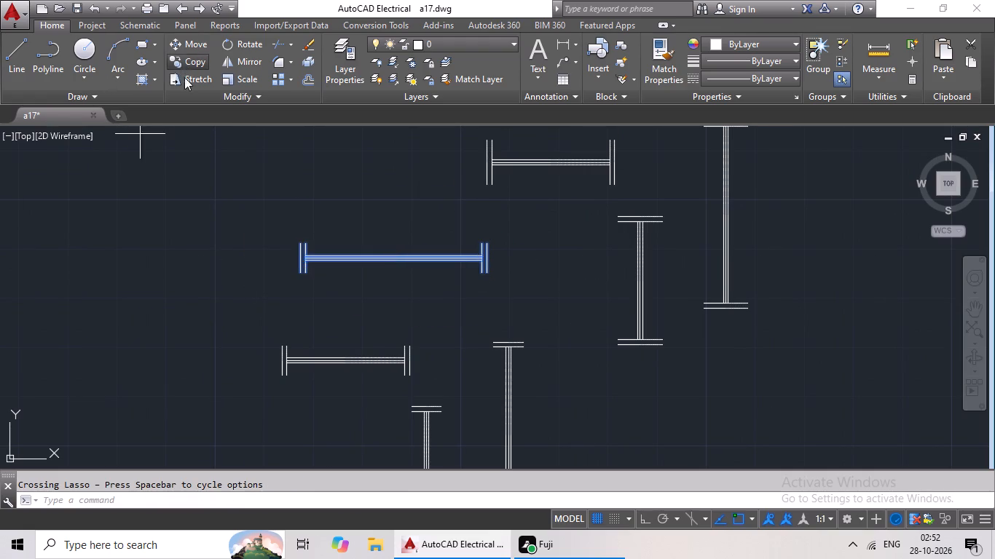
scroll(396, 259, up, 3)
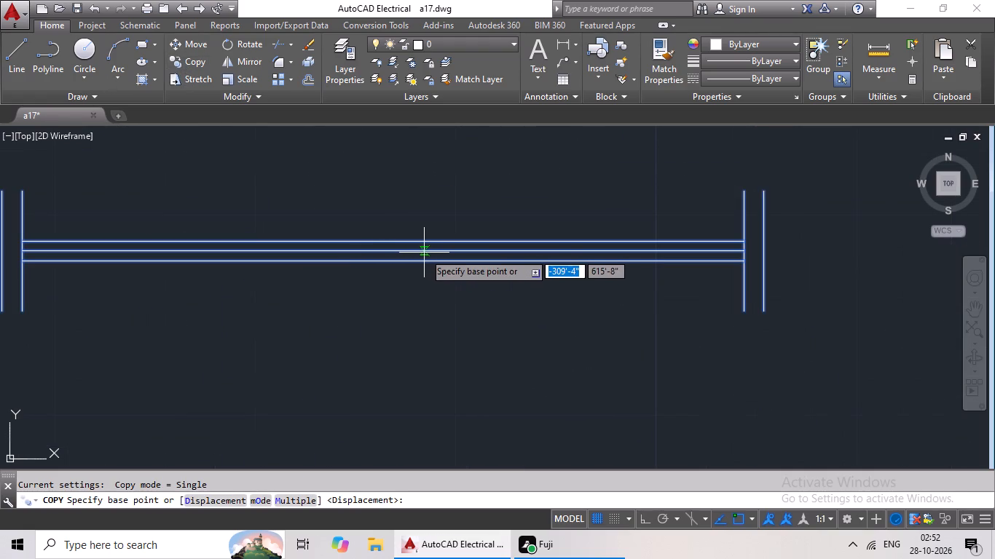
click(382, 250)
scroll(328, 292, down, 4)
middle_drag(323, 318, 412, 219)
scroll(384, 276, down, 3)
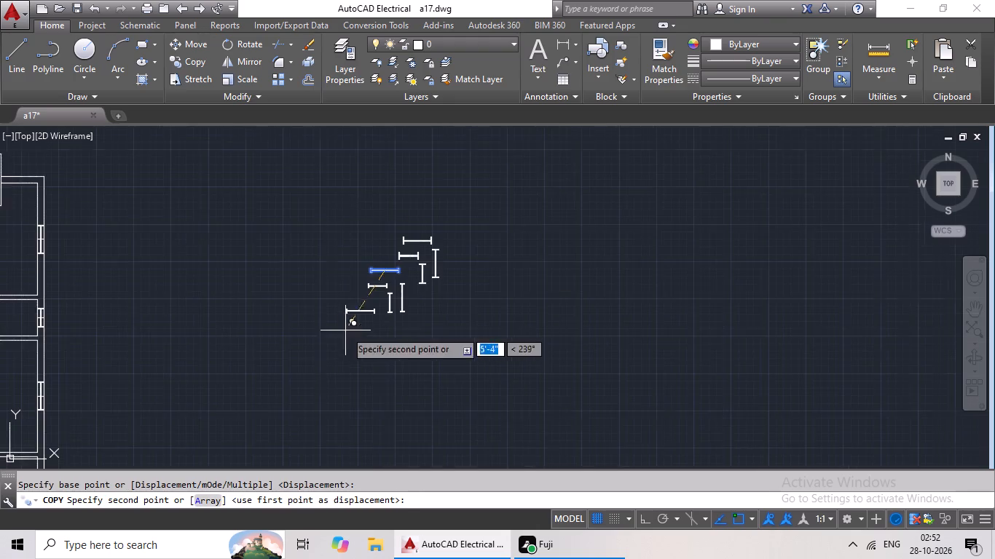
middle_drag(342, 331, 496, 197)
middle_drag(406, 304, 562, 182)
middle_drag(364, 317, 505, 211)
middle_drag(353, 349, 443, 285)
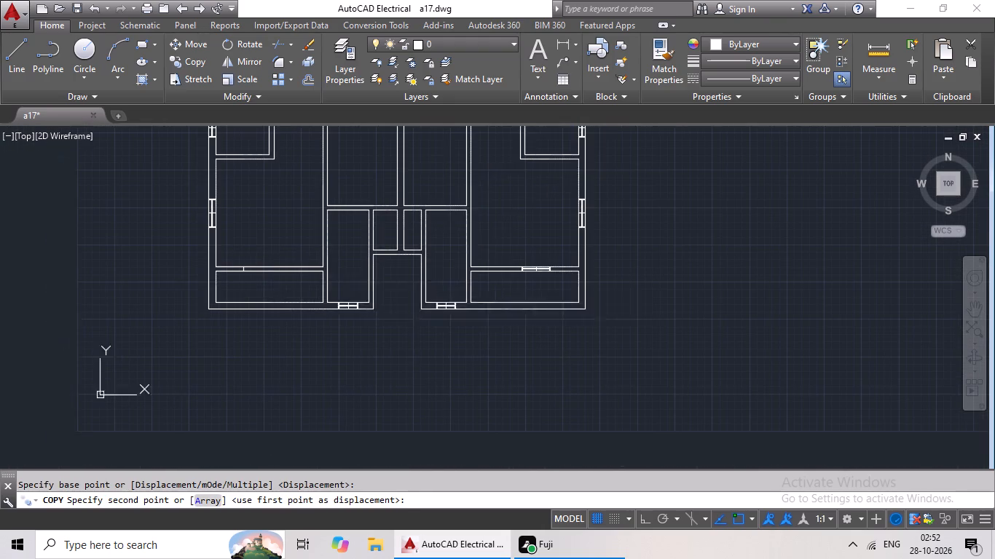
scroll(240, 270, up, 4)
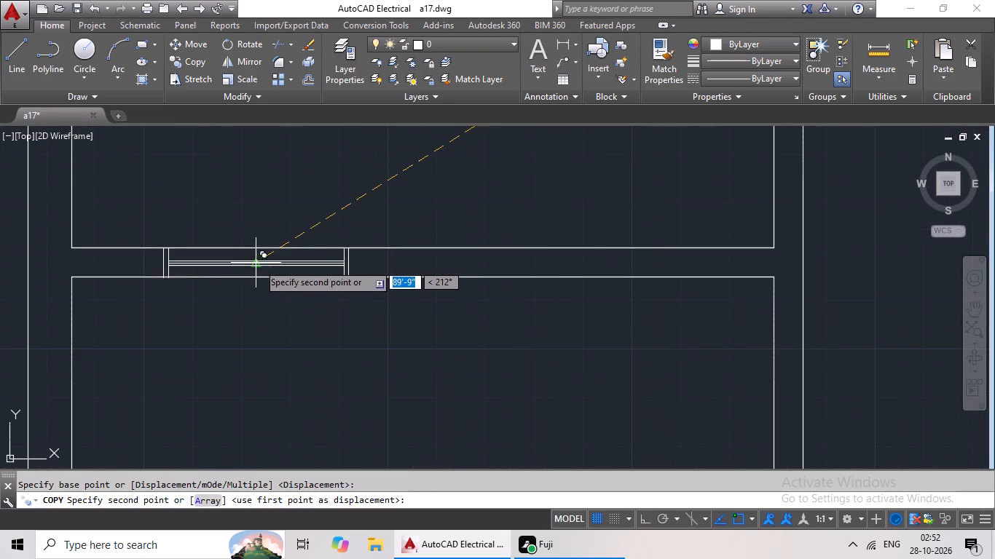
click(259, 263)
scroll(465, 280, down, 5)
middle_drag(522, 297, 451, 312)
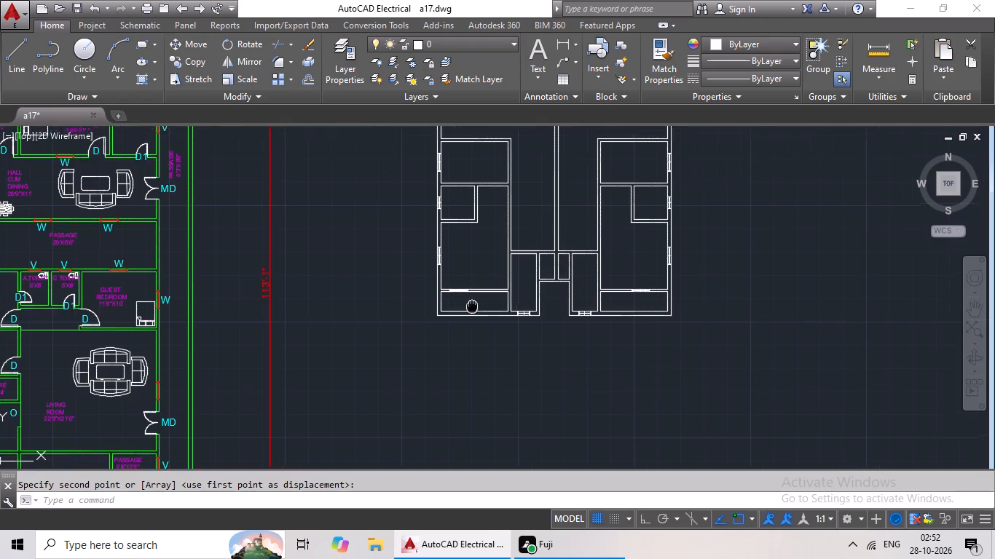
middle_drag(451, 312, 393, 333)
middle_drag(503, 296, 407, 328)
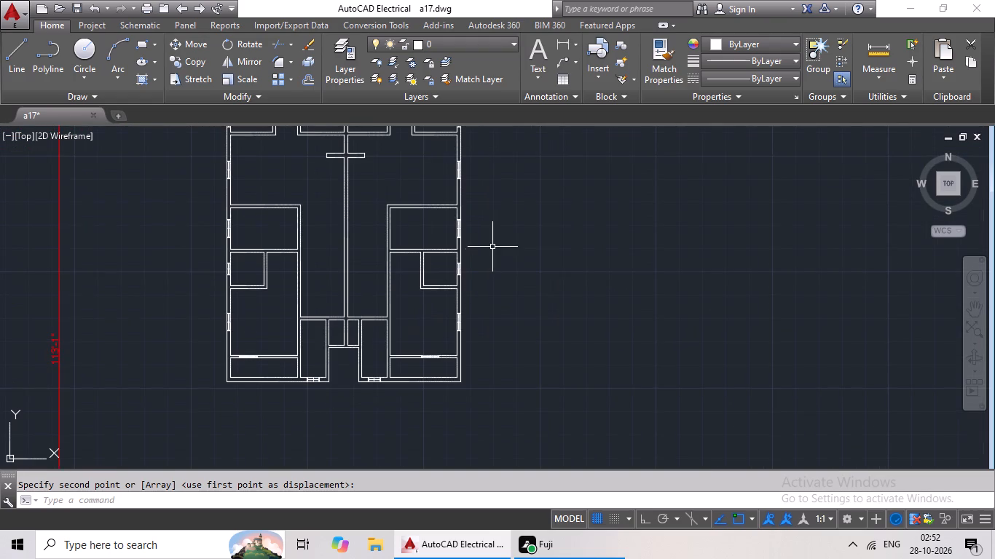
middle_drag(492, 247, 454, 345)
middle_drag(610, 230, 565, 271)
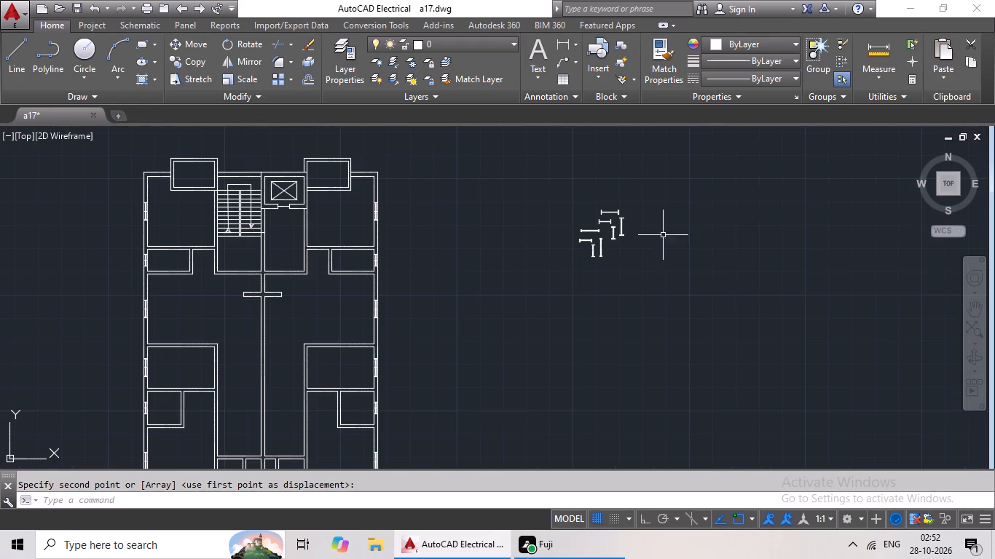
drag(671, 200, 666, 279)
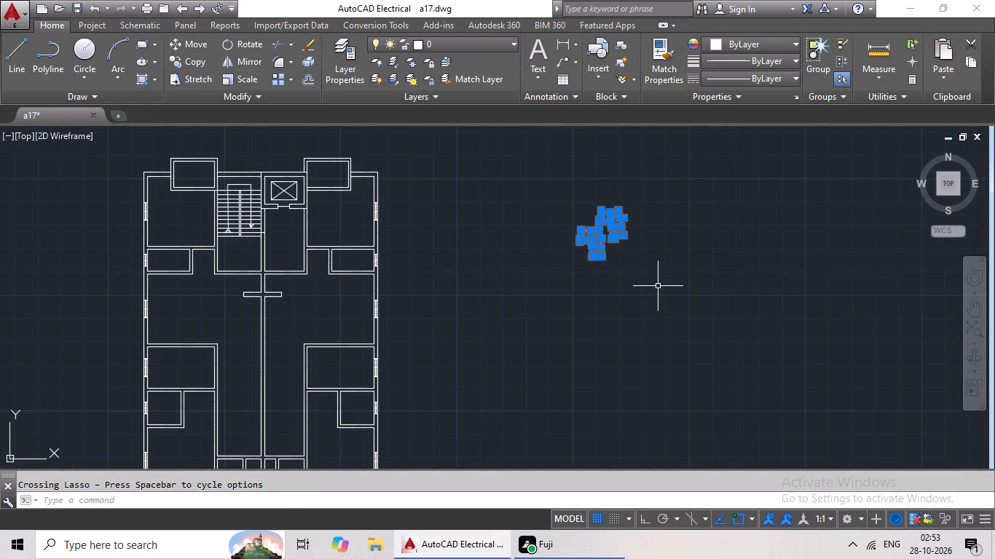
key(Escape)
Draw a 9" marker line across the top outer wall above the staircase, starting at the inner wall line's midpoint.
click(4, 49)
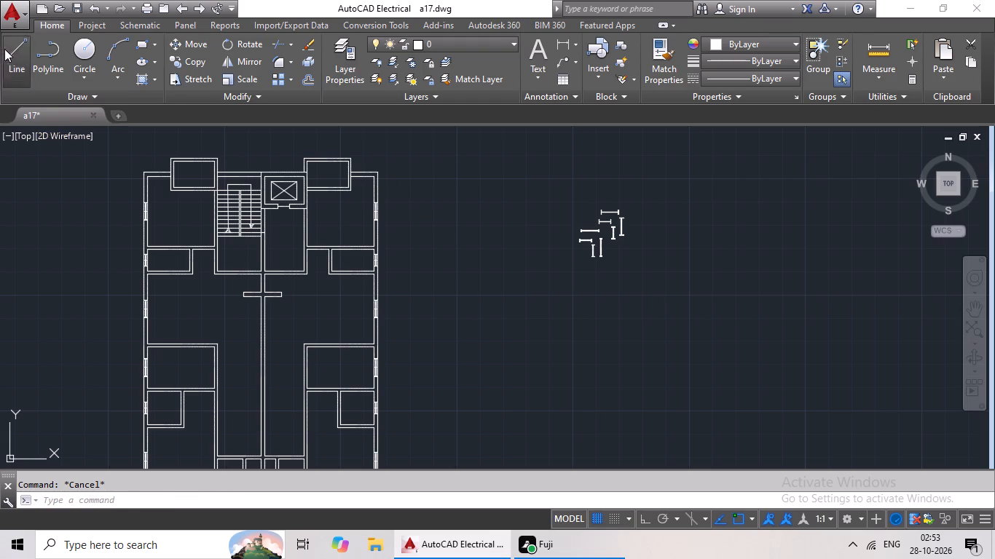
scroll(226, 172, up, 3)
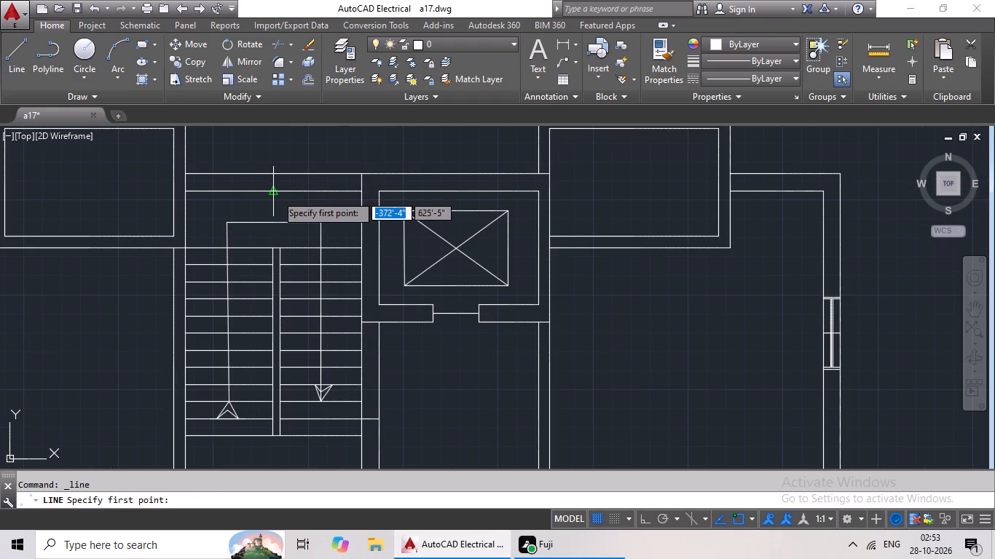
click(276, 194)
scroll(278, 175, up, 3)
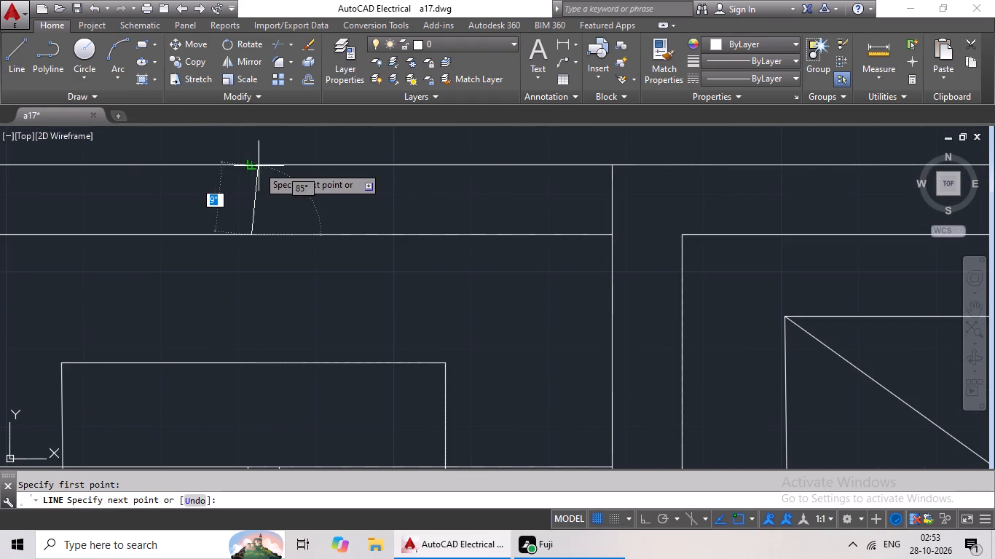
click(253, 164)
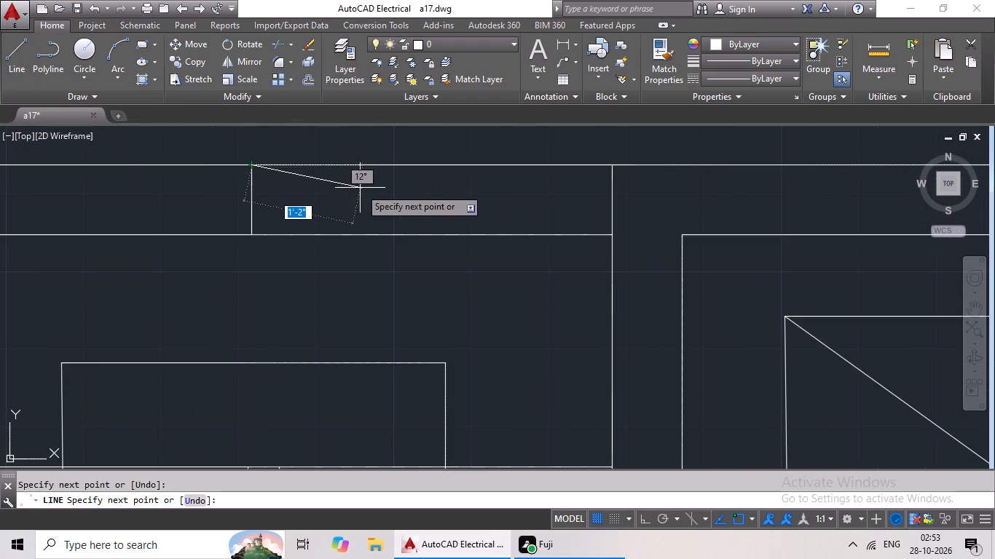
key(Escape)
Copy the wide-ended 3' horizontal symbol by its centre midpoint onto the top outer-wall marker above the staircase.
scroll(389, 223, down, 4)
middle_drag(500, 266, 212, 229)
scroll(441, 263, down, 1)
middle_drag(661, 279, 659, 279)
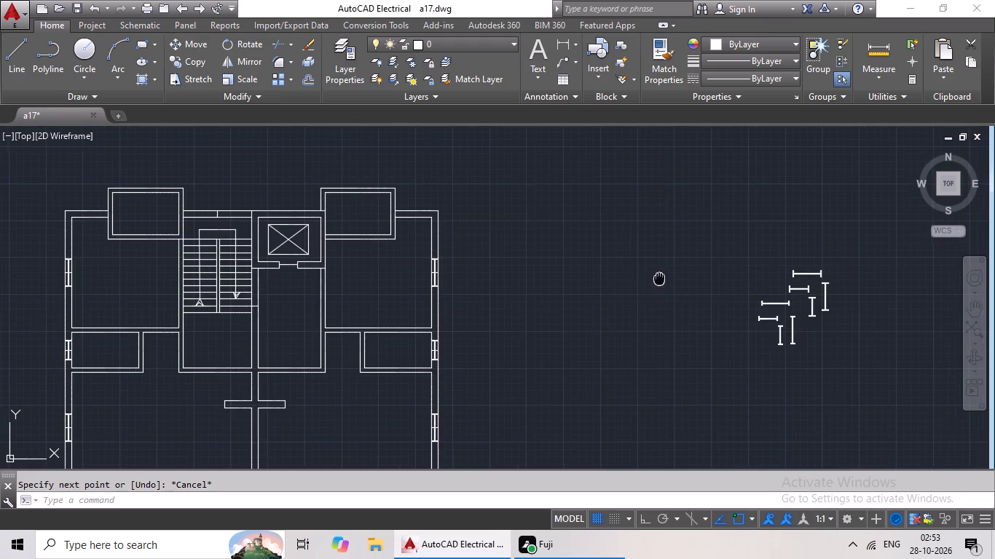
middle_drag(659, 279, 429, 279)
scroll(548, 290, up, 3)
scroll(709, 228, up, 2)
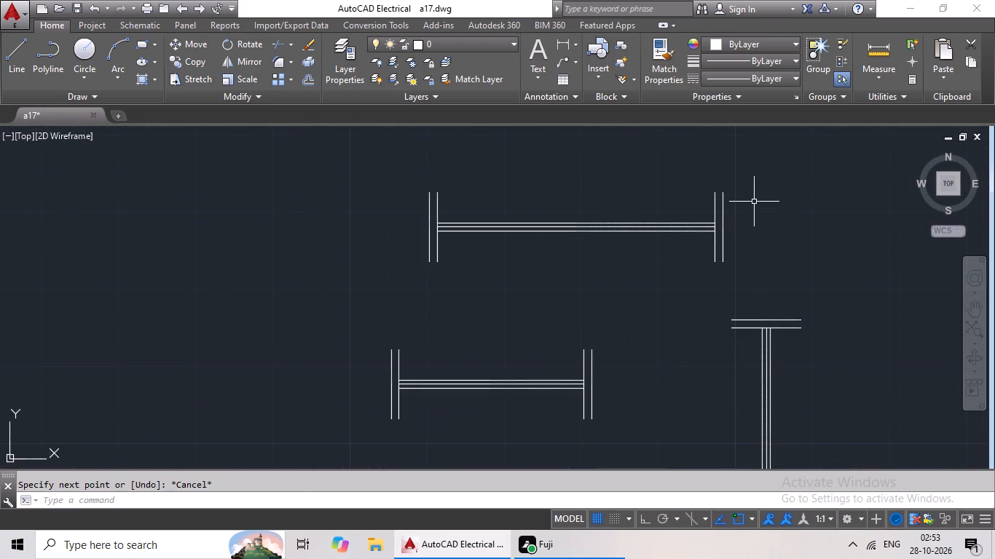
drag(747, 188, 760, 258)
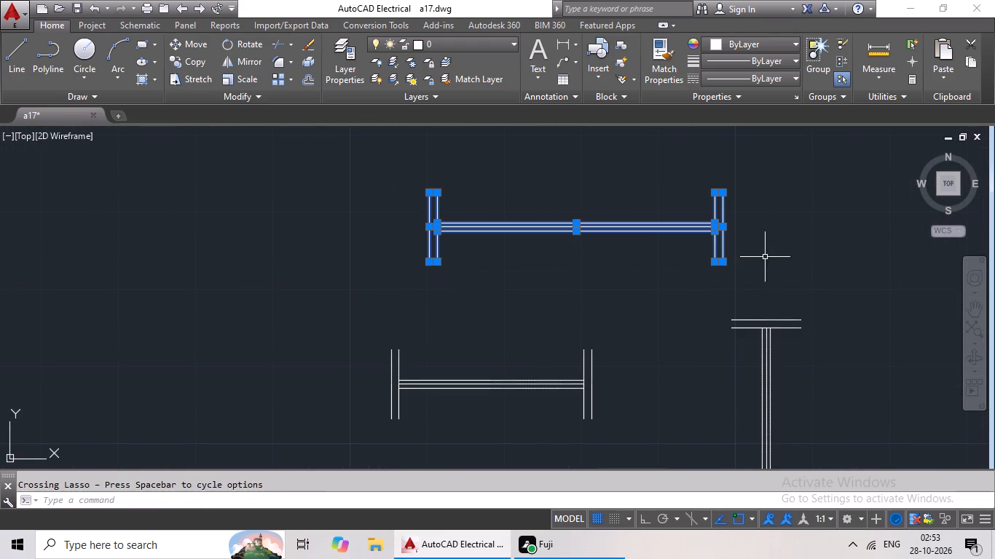
click(189, 58)
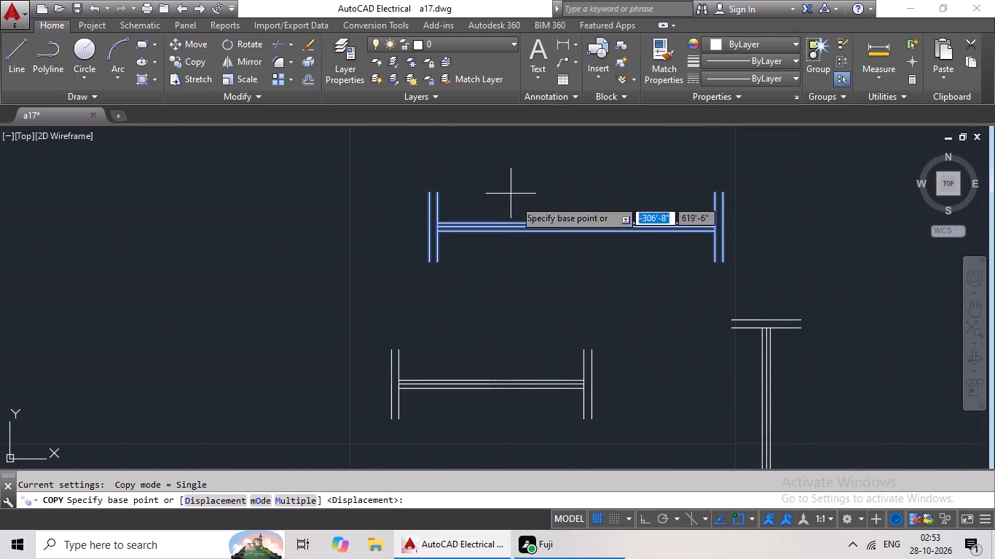
drag(580, 226, 537, 233)
scroll(264, 241, down, 2)
middle_drag(169, 262, 474, 244)
scroll(249, 293, down, 2)
middle_drag(220, 306, 636, 299)
middle_drag(269, 314, 533, 337)
middle_drag(325, 247, 511, 320)
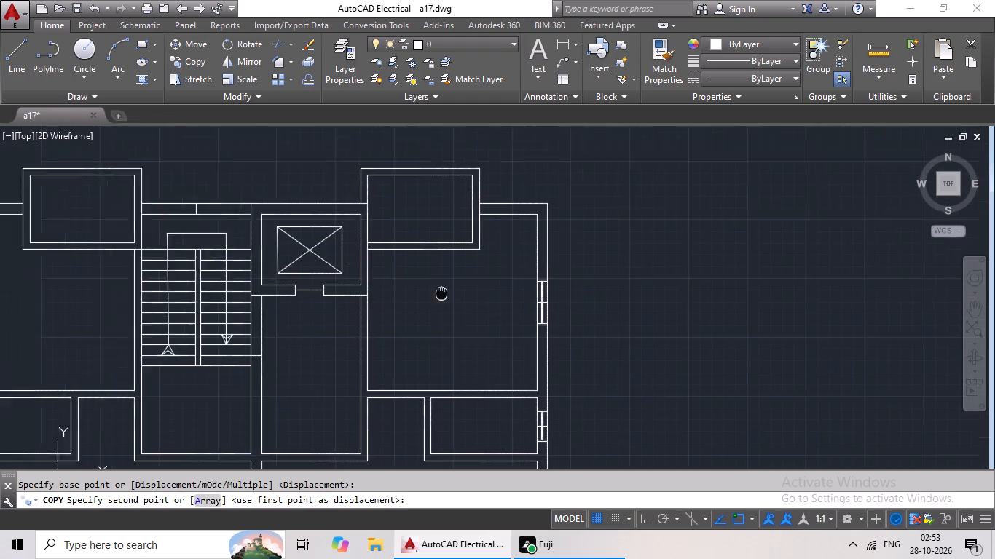
middle_drag(511, 320, 570, 338)
scroll(382, 285, up, 5)
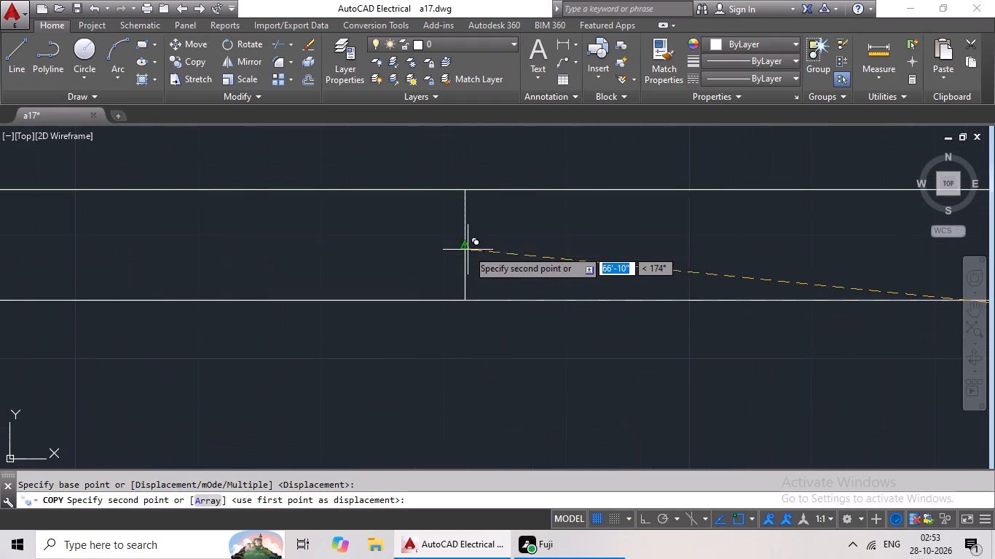
click(463, 247)
Erase the eight source line symbols drawn to the right of the plan.
scroll(570, 245, down, 4)
scroll(616, 285, down, 1)
middle_drag(632, 292, 377, 251)
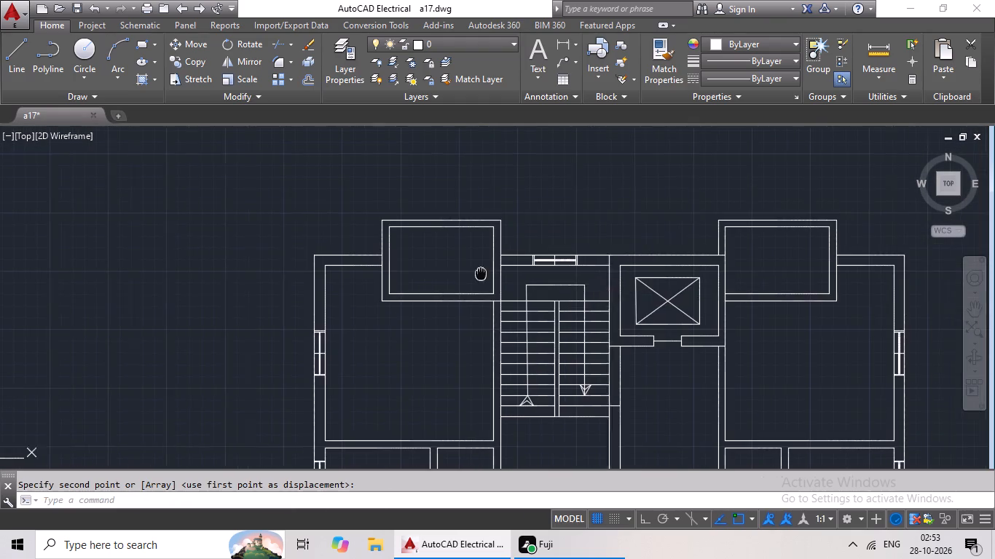
middle_drag(377, 251, 281, 234)
scroll(515, 271, down, 1)
middle_drag(685, 300, 559, 294)
drag(816, 251, 706, 315)
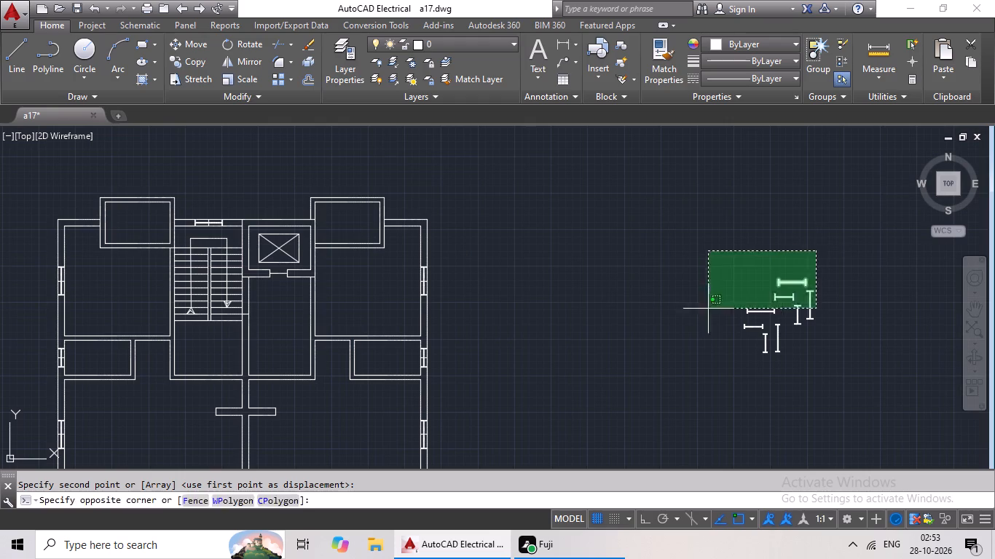
drag(706, 315, 843, 381)
key(Delete)
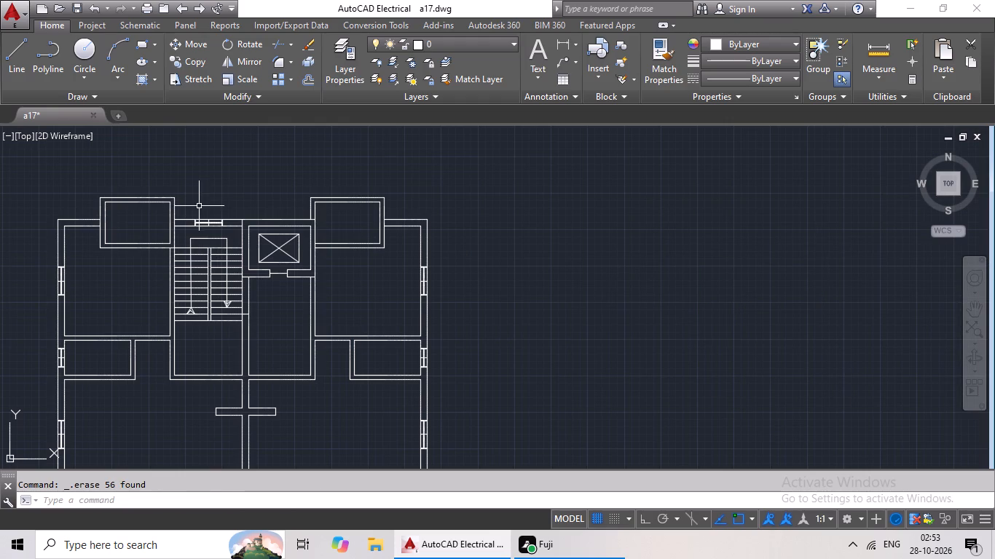
Select the marker lines through the symbol above the staircase and the symbols on both upper rooms' outer walls.
scroll(202, 218, up, 5)
click(243, 230)
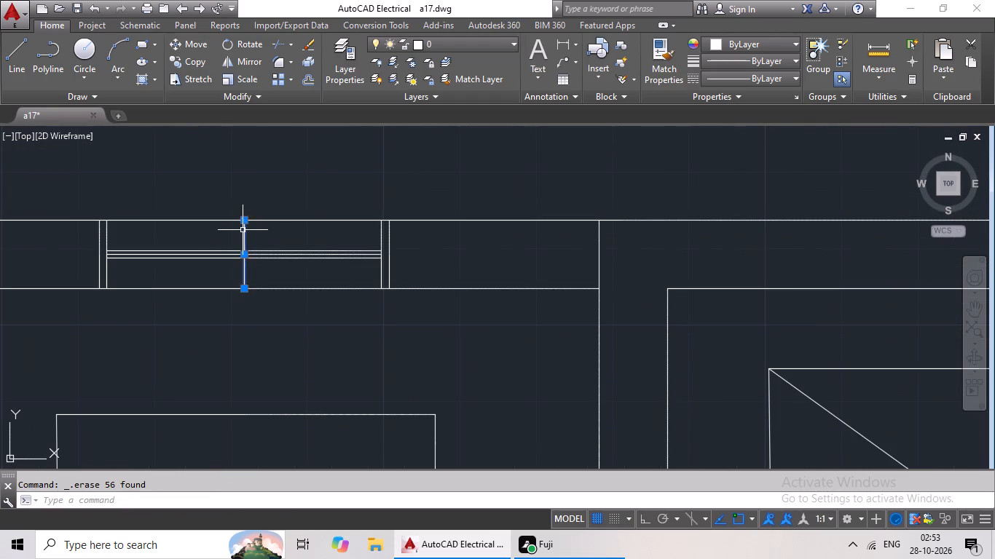
scroll(324, 237, down, 4)
middle_drag(270, 273, 356, 143)
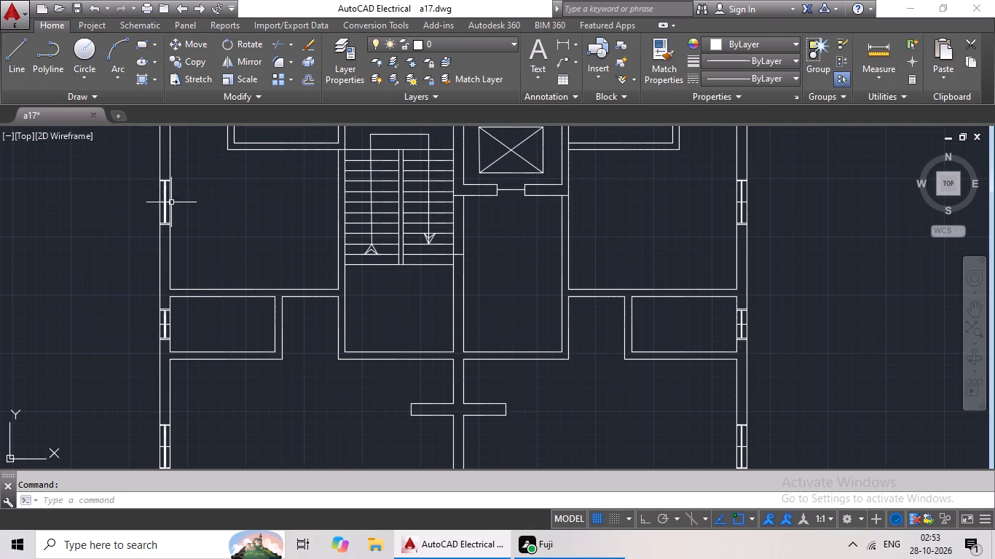
scroll(172, 202, up, 5)
click(120, 203)
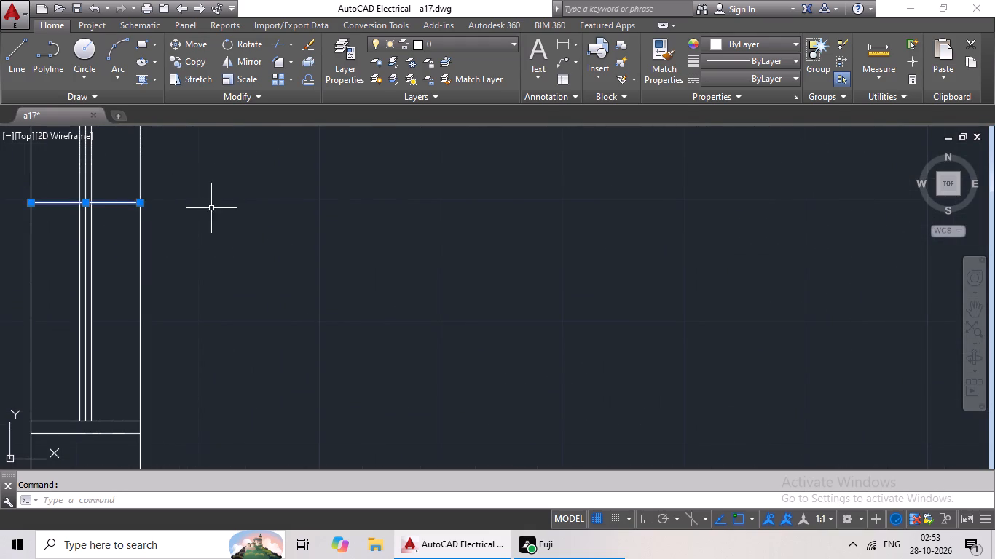
scroll(233, 208, down, 5)
middle_drag(376, 242, 239, 266)
middle_drag(484, 283, 328, 317)
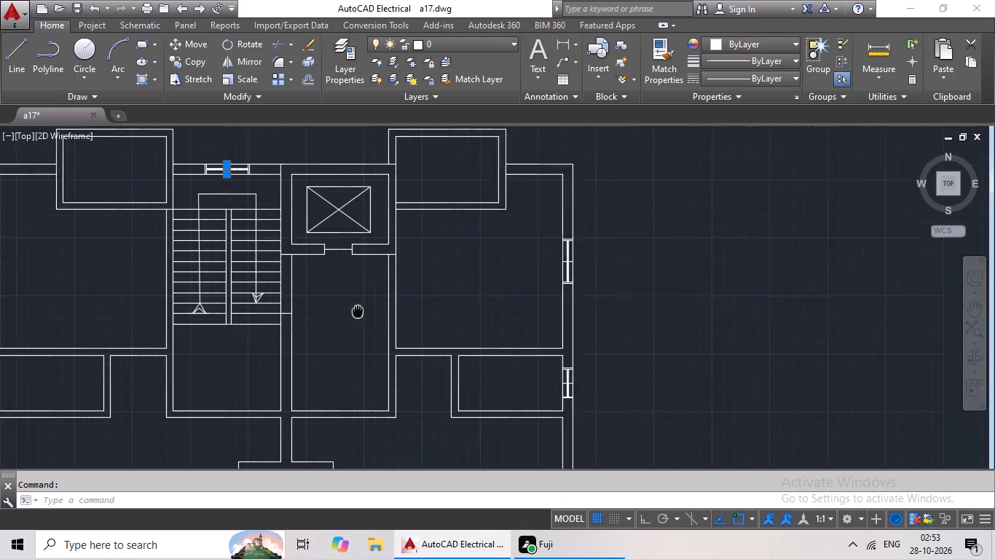
middle_drag(328, 317, 306, 321)
scroll(492, 277, up, 5)
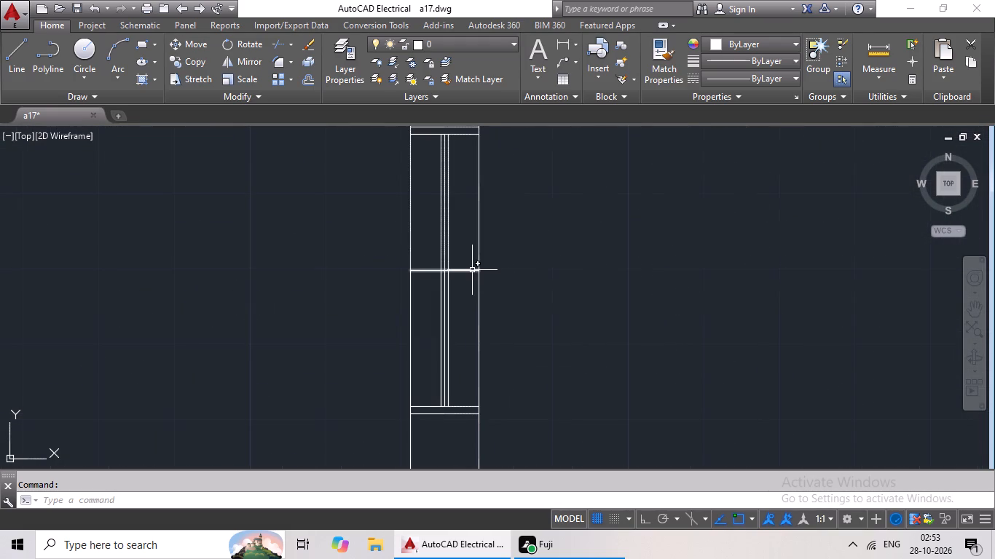
click(471, 270)
Add to the selection the marker lines through the 2' symbols on the outer walls of the two small rooms below the upper rooms.
scroll(471, 270, down, 6)
middle_drag(440, 289, 619, 206)
scroll(411, 245, up, 4)
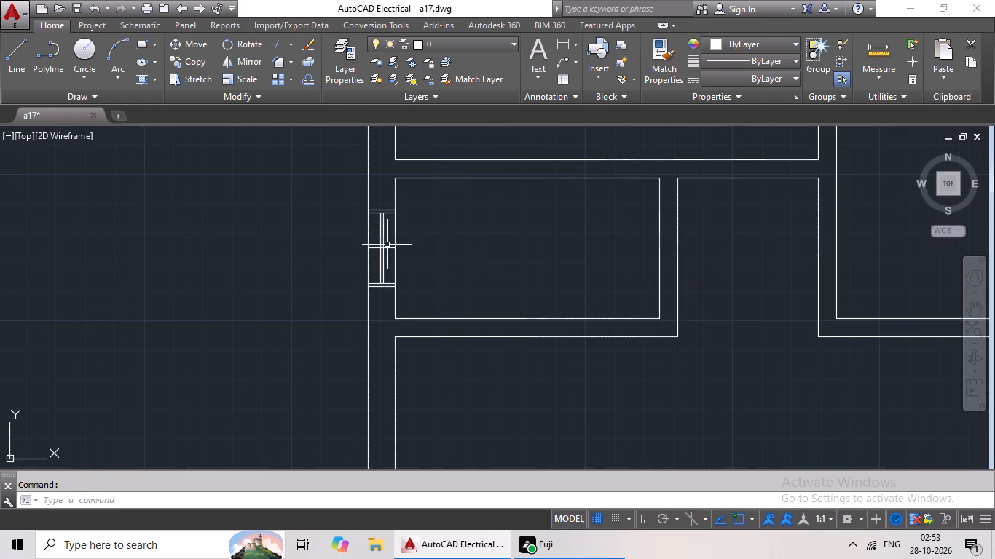
scroll(387, 245, up, 3)
click(389, 259)
scroll(610, 272, down, 3)
middle_drag(694, 273, 122, 241)
scroll(412, 266, down, 2)
middle_drag(505, 266, 224, 289)
scroll(548, 279, up, 4)
click(449, 261)
Add to the selection the outer-wall marker lines through the 3' symbols of the large rooms beside the central cross wall.
scroll(457, 261, down, 4)
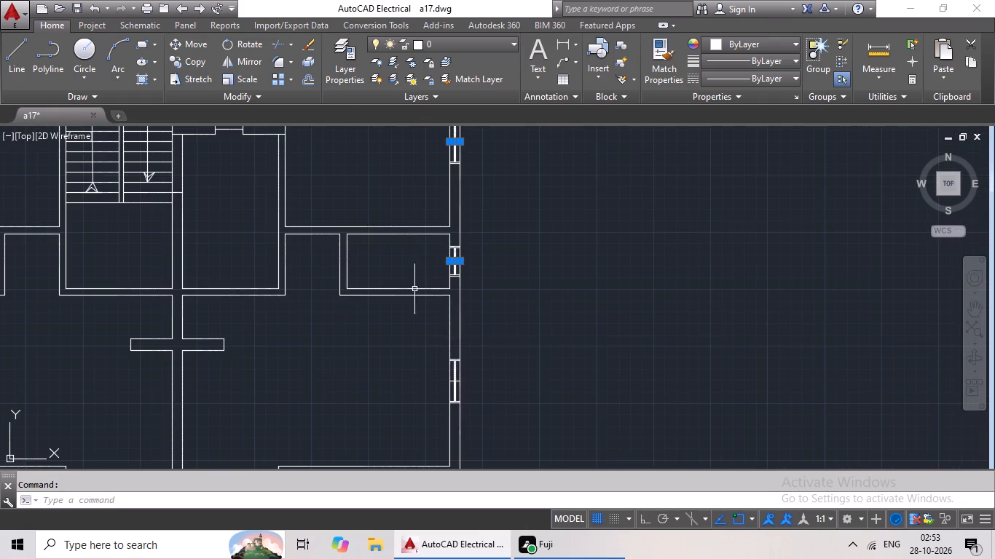
middle_drag(339, 293, 465, 244)
scroll(506, 230, down, 2)
scroll(308, 290, up, 5)
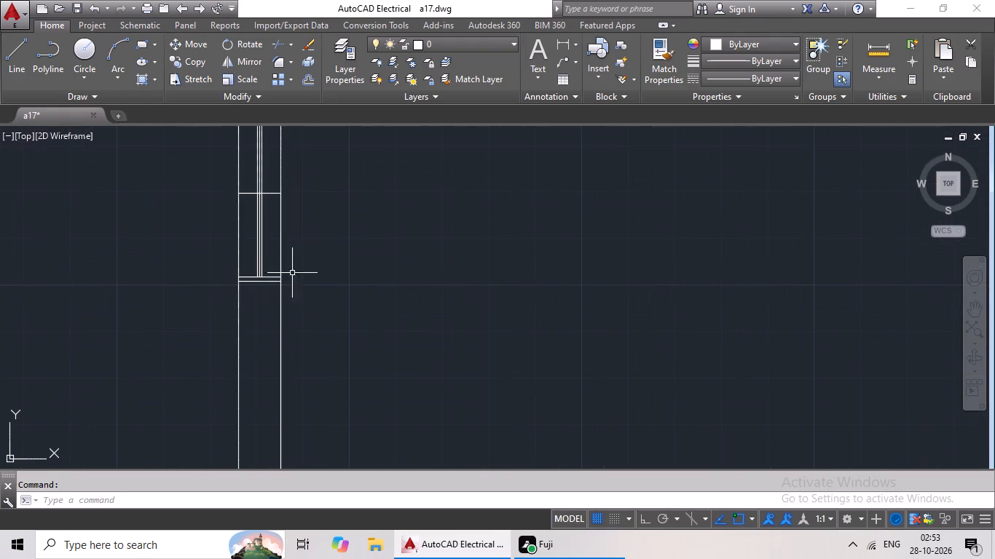
click(270, 194)
scroll(392, 207, down, 2)
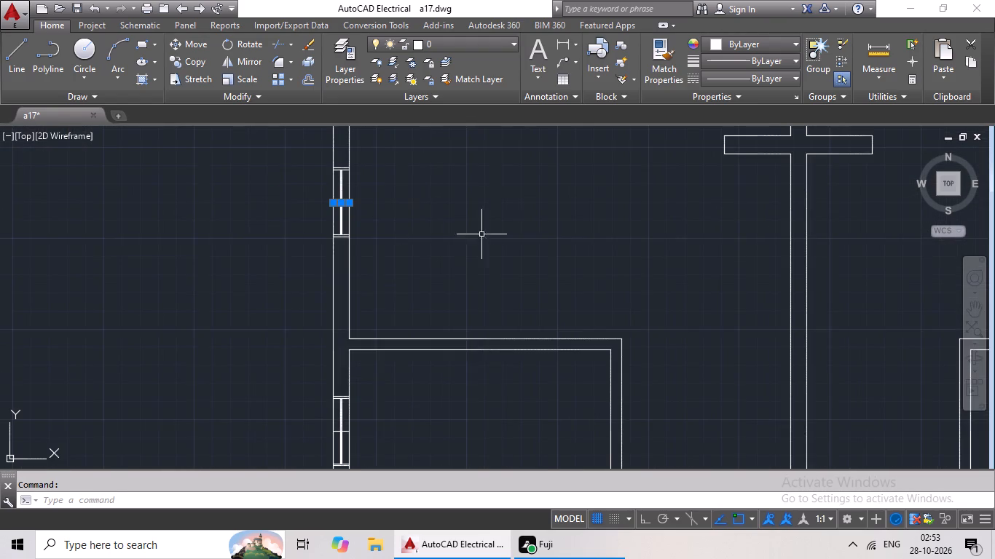
scroll(511, 237, down, 2)
middle_drag(520, 247, 189, 285)
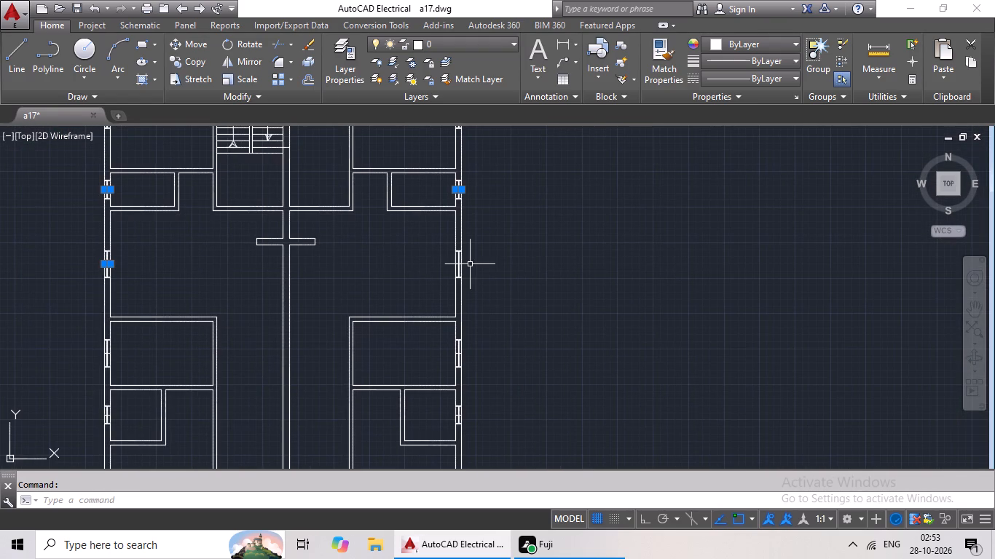
scroll(457, 266, up, 6)
click(453, 252)
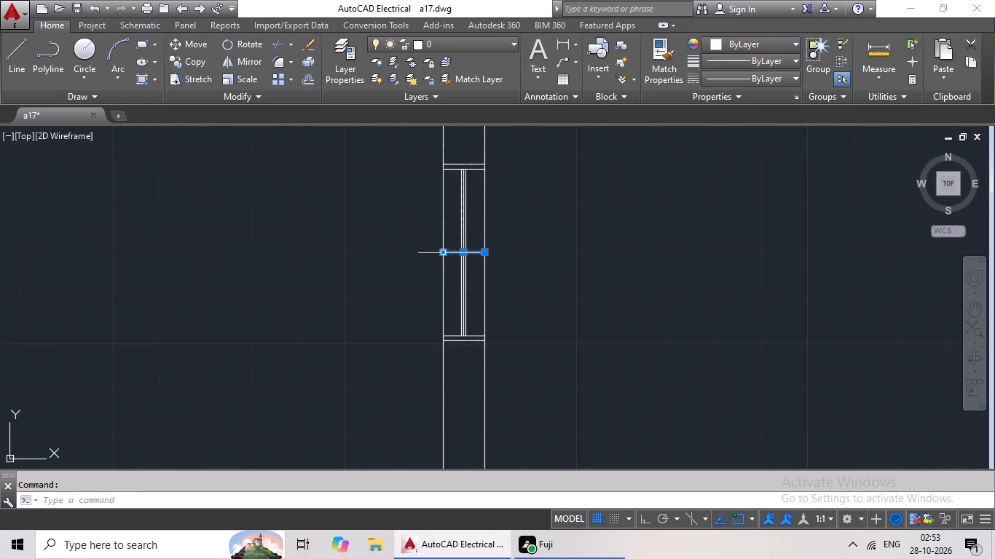
Add to the selection the outer-wall marker lines through the 3' symbols of the two rectangular rooms below the large rooms.
scroll(346, 262, down, 5)
middle_drag(262, 269, 380, 245)
scroll(259, 294, up, 3)
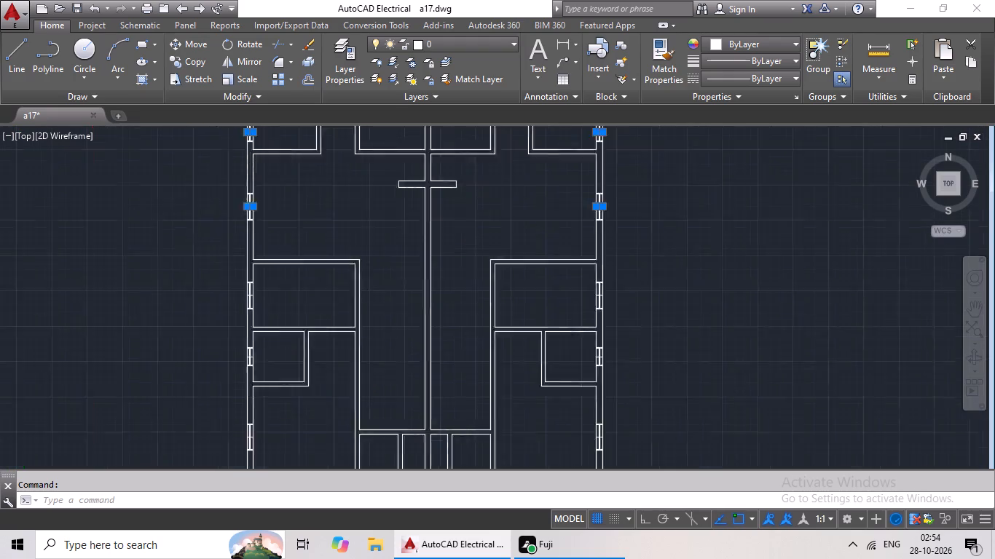
scroll(259, 294, up, 2)
click(216, 295)
scroll(385, 295, down, 3)
middle_drag(457, 306, 298, 313)
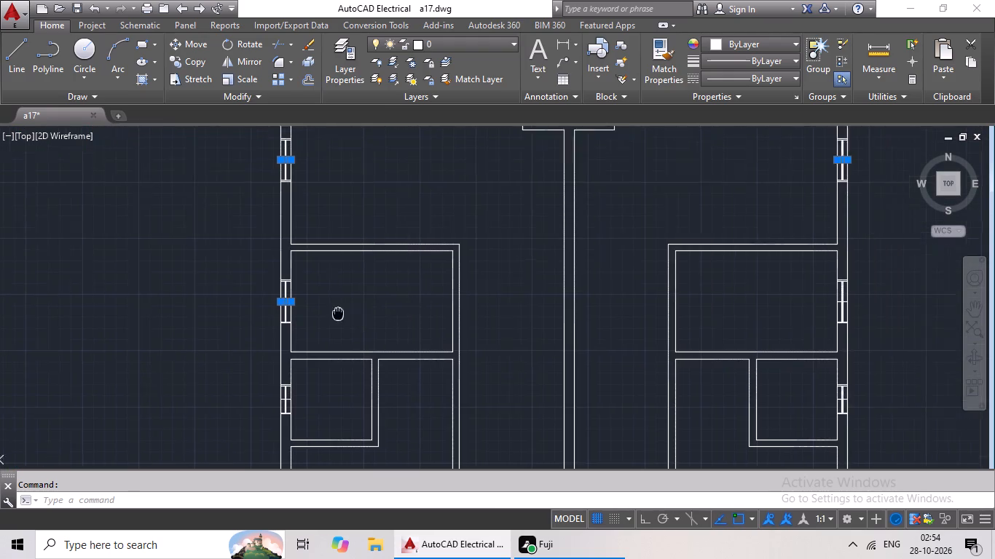
middle_drag(298, 313, 162, 289)
scroll(610, 280, up, 4)
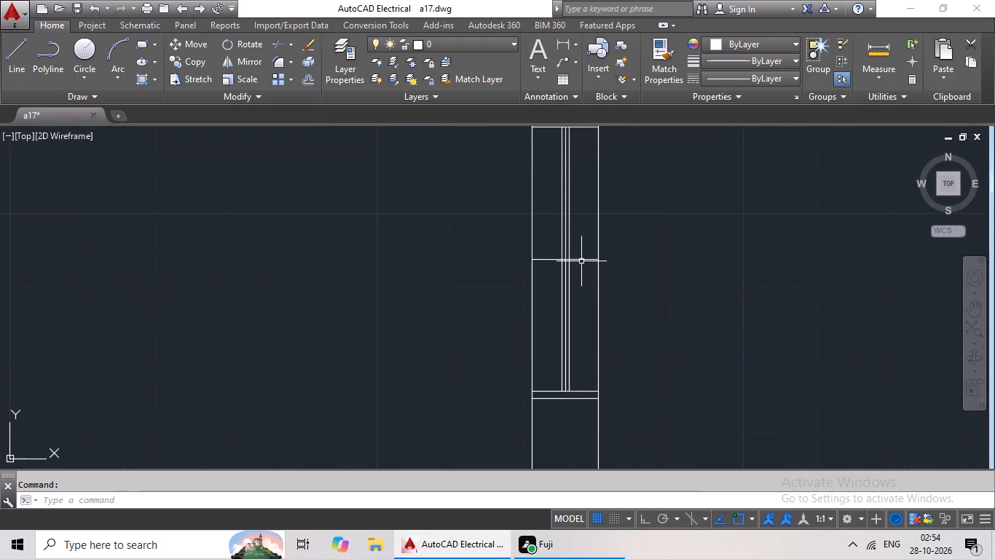
click(581, 260)
Add to the selection the outer-wall marker lines through the 2' symbols of the two small square rooms in the plan's lower half.
scroll(473, 302, down, 5)
middle_drag(417, 301, 565, 250)
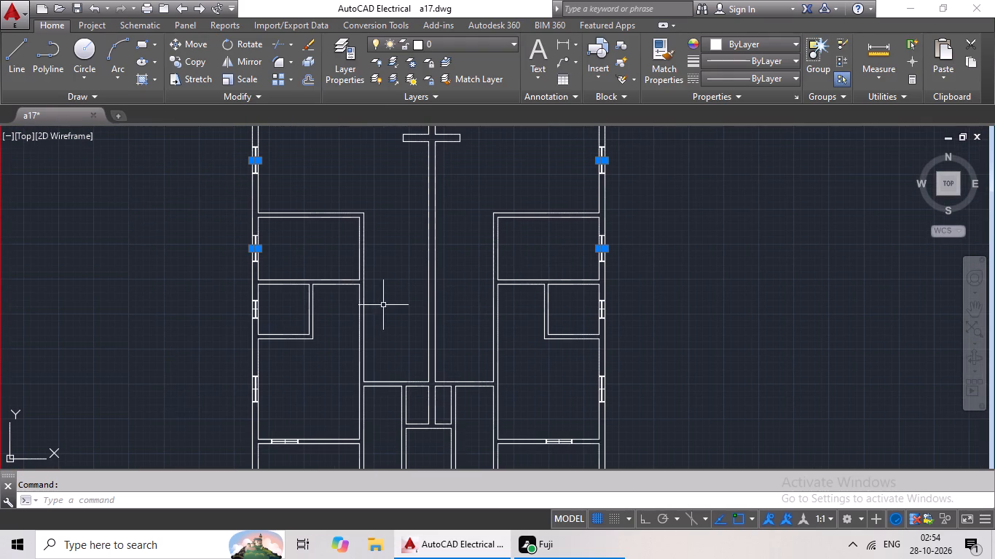
scroll(255, 307, up, 5)
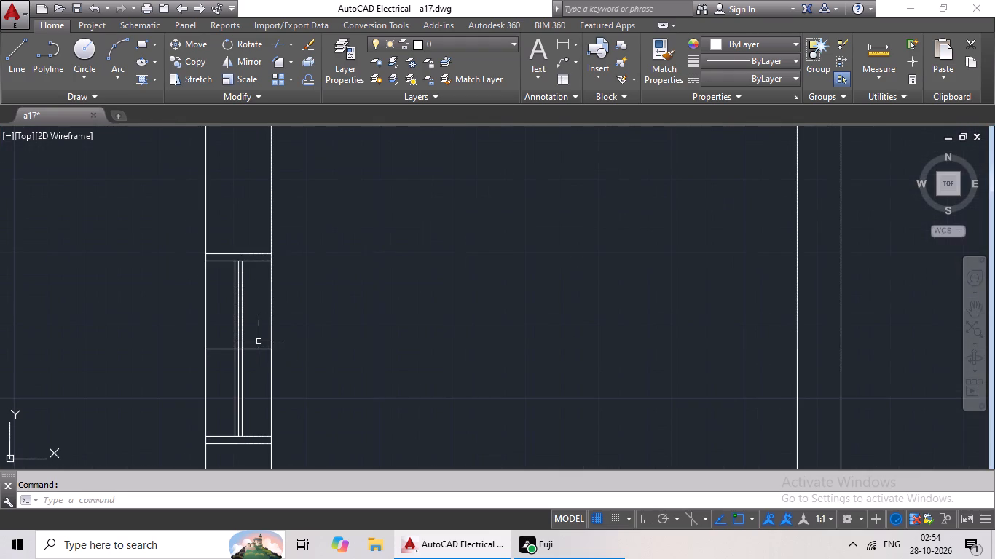
click(256, 350)
scroll(436, 316, down, 4)
middle_drag(495, 320, 191, 287)
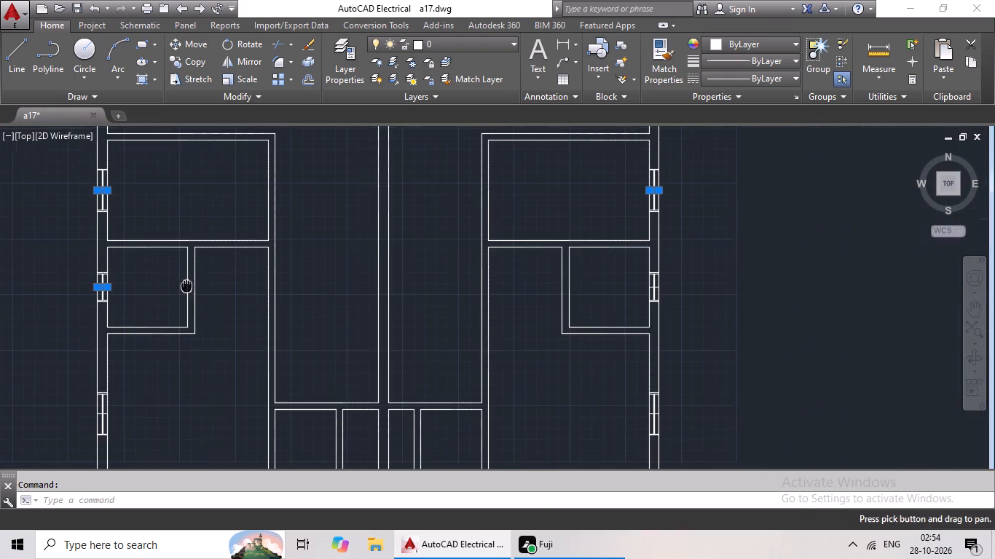
scroll(656, 285, up, 4)
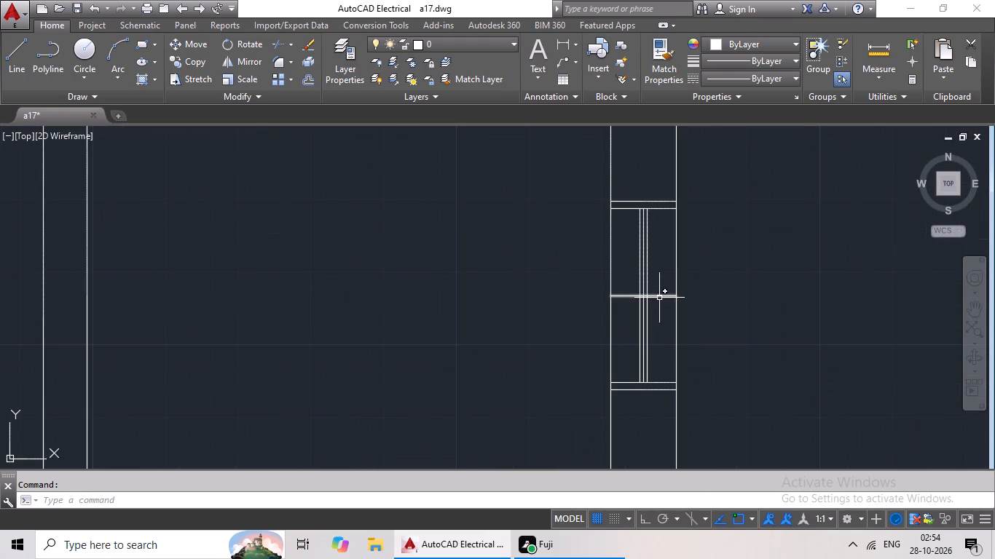
click(659, 298)
Add to the selection the marker lines through the outer-wall and lower-partition 3' symbols of the lowest large room on the plan's west side.
scroll(660, 298, down, 4)
middle_drag(578, 342, 648, 258)
middle_drag(422, 346, 543, 293)
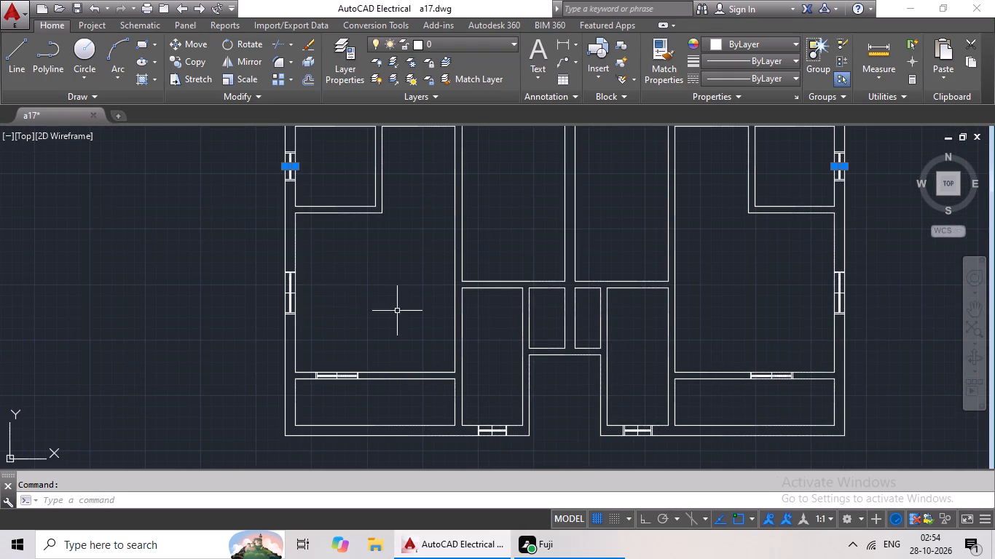
scroll(298, 301, up, 5)
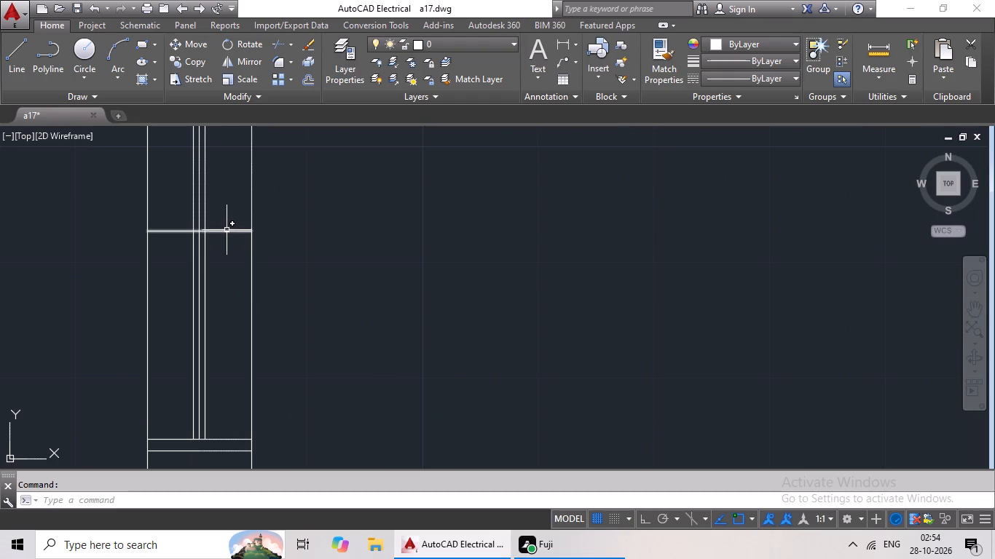
click(227, 230)
scroll(471, 279, down, 3)
scroll(559, 280, down, 3)
middle_drag(595, 295, 430, 294)
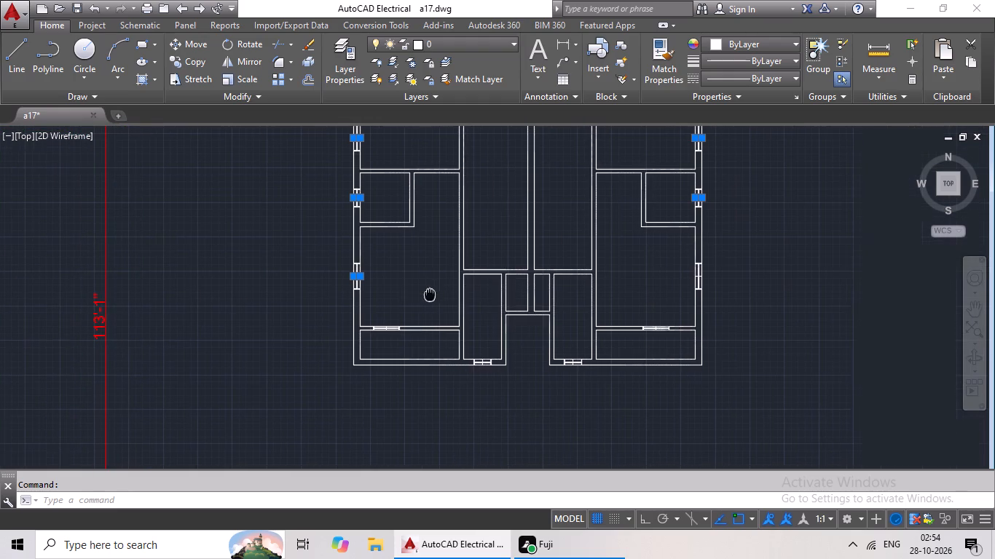
scroll(396, 328, up, 5)
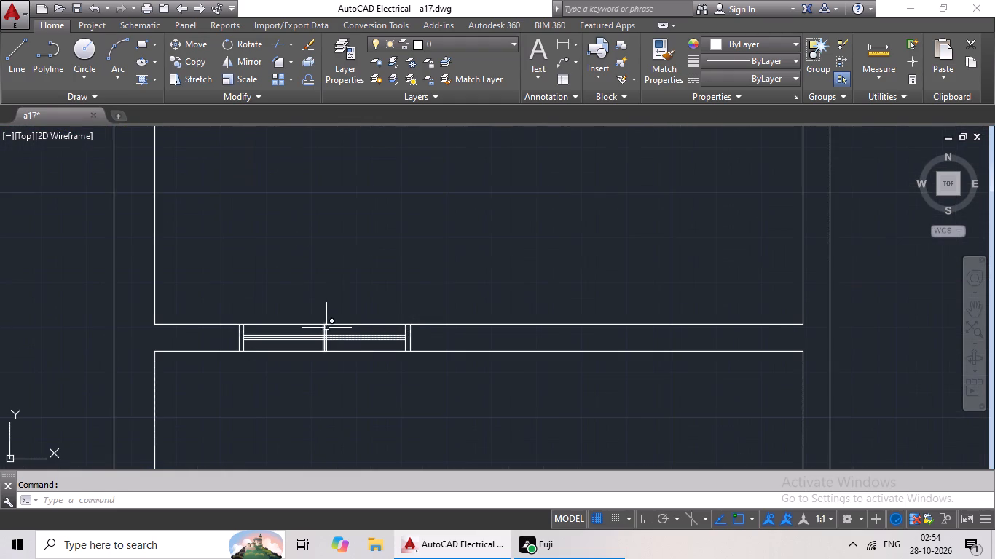
scroll(328, 328, up, 4)
click(300, 343)
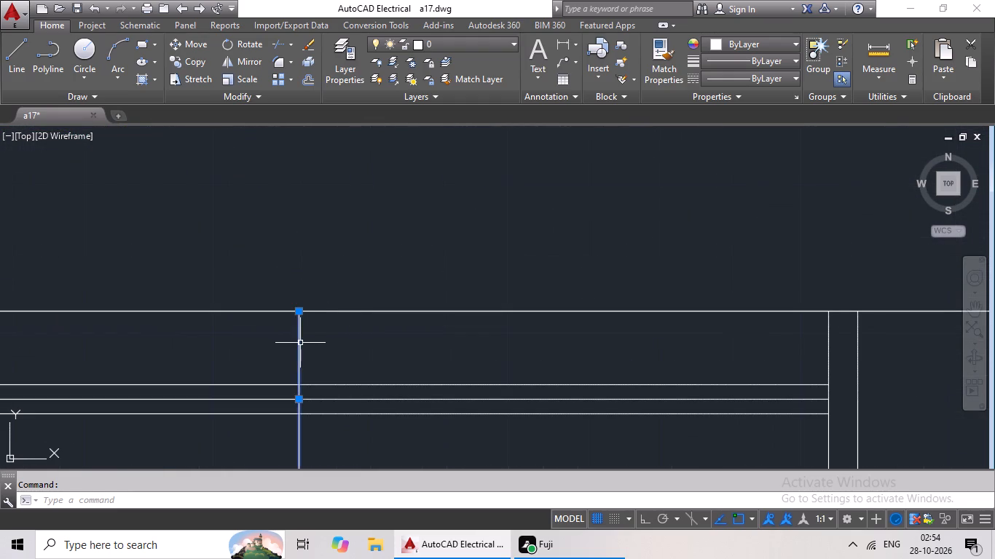
Add to the selection the marker lines through the outer-wall and lower-partition 3' symbols of the lowest large room on the plan's east side.
scroll(365, 344, down, 7)
scroll(452, 332, down, 1)
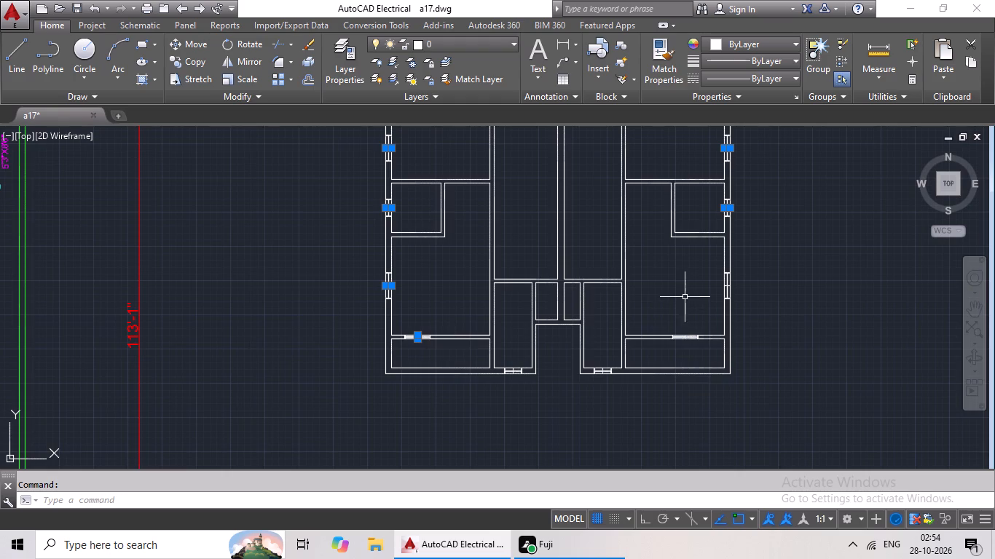
middle_drag(683, 296, 497, 308)
scroll(551, 301, up, 7)
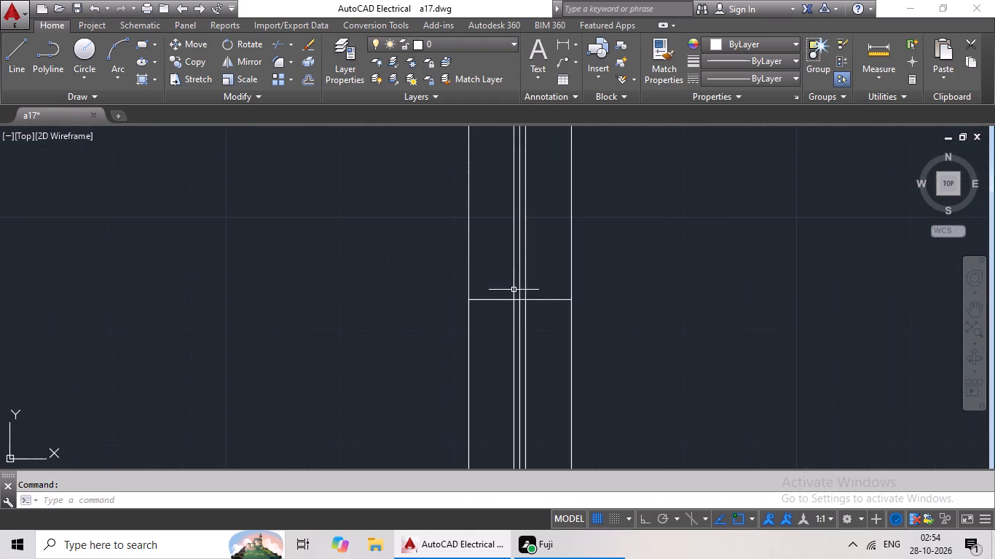
click(546, 301)
scroll(557, 290, down, 5)
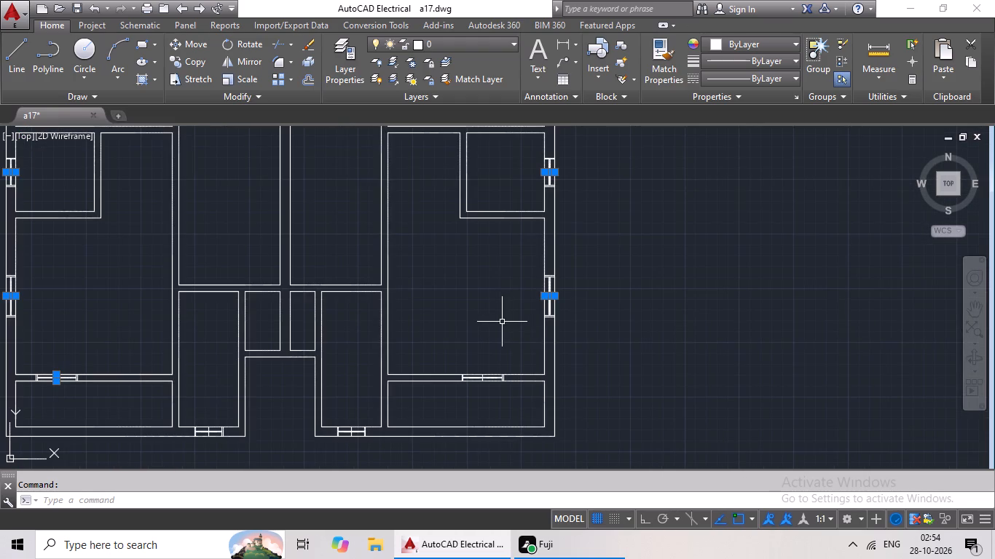
middle_drag(503, 321, 563, 237)
scroll(536, 302, up, 5)
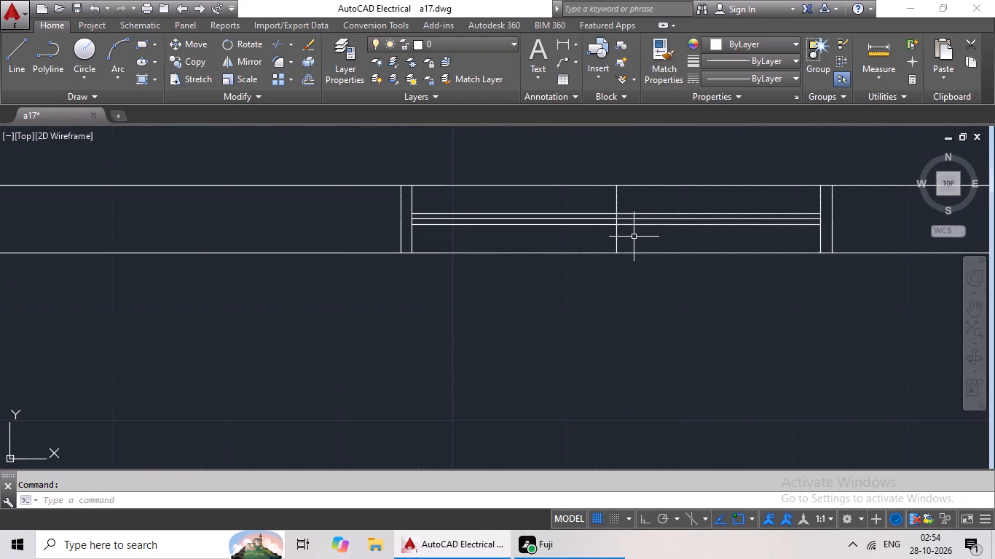
click(616, 236)
Add the marker lines through the two 2' symbols on the bottom outer wall to the selection and erase all selected marker lines.
scroll(618, 237, down, 4)
middle_drag(598, 301, 660, 269)
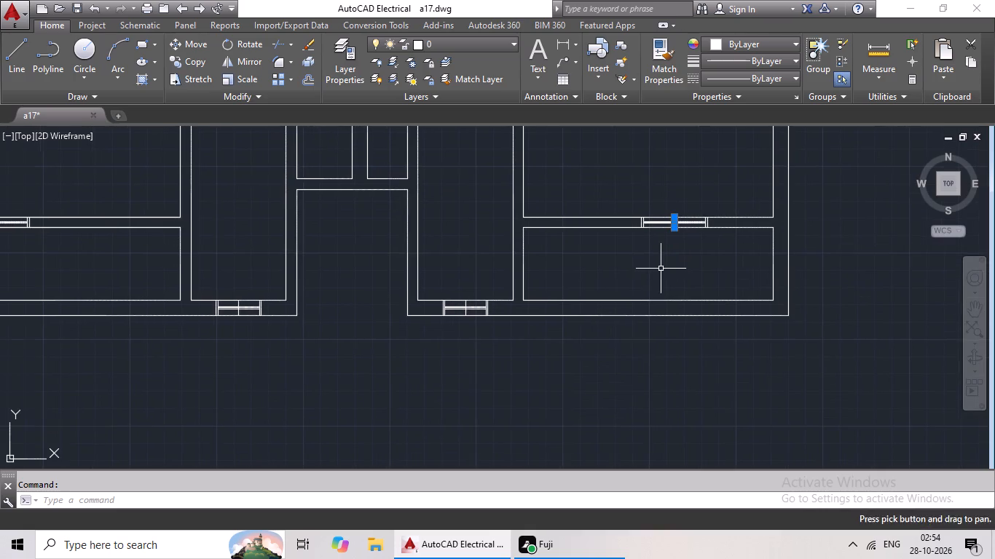
scroll(468, 313, up, 5)
click(447, 314)
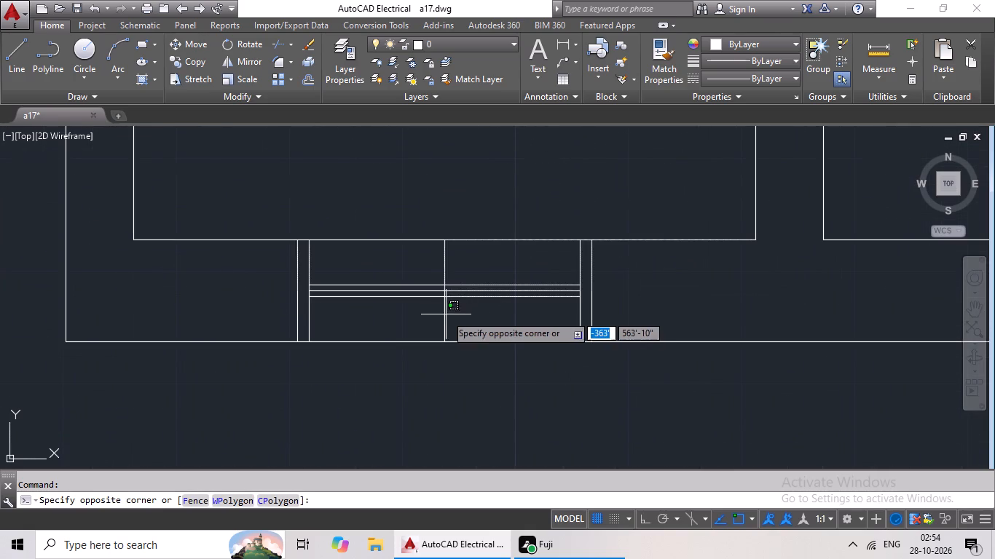
click(444, 317)
scroll(458, 316, down, 5)
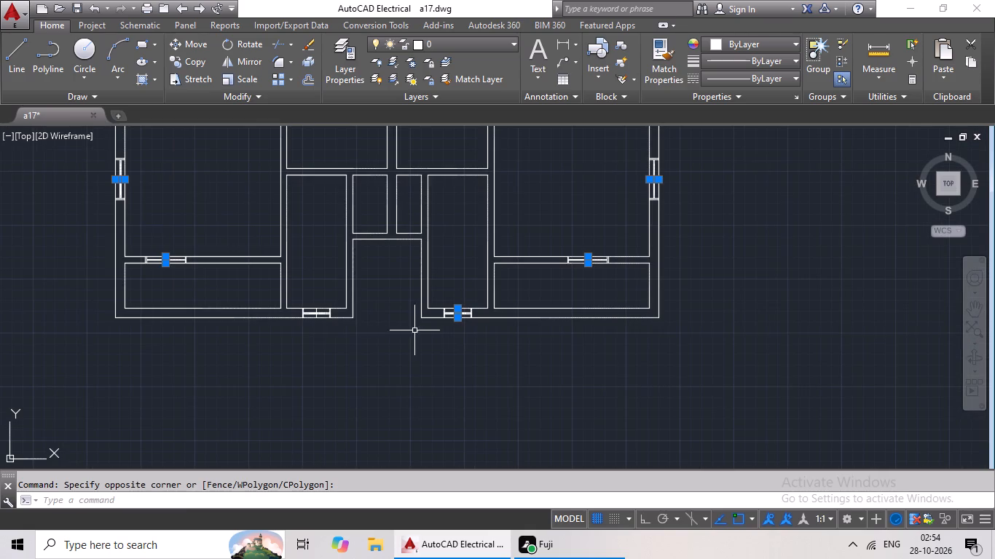
scroll(318, 322, up, 5)
click(290, 272)
scroll(390, 290, down, 2)
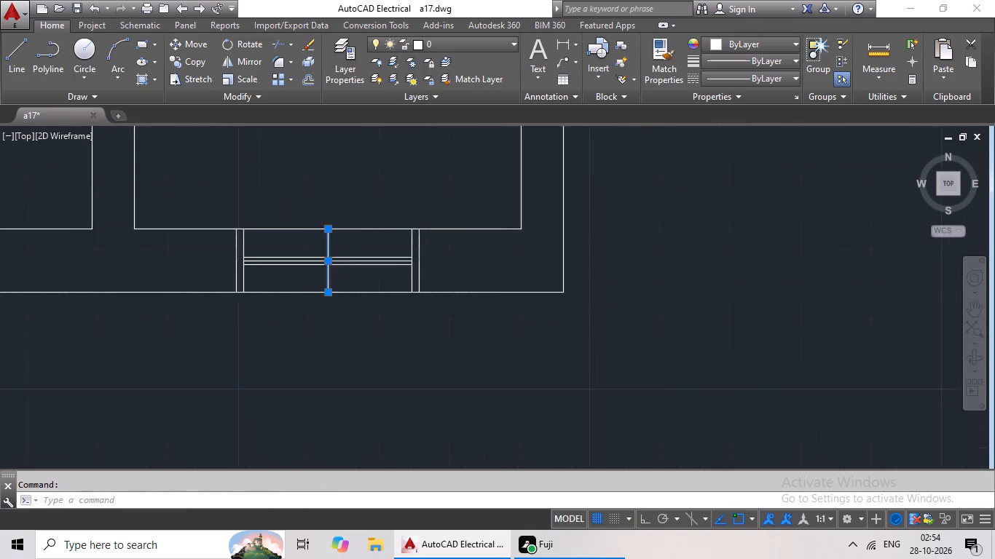
scroll(392, 293, down, 3)
scroll(468, 281, down, 1)
middle_drag(477, 281, 430, 362)
scroll(457, 344, down, 2)
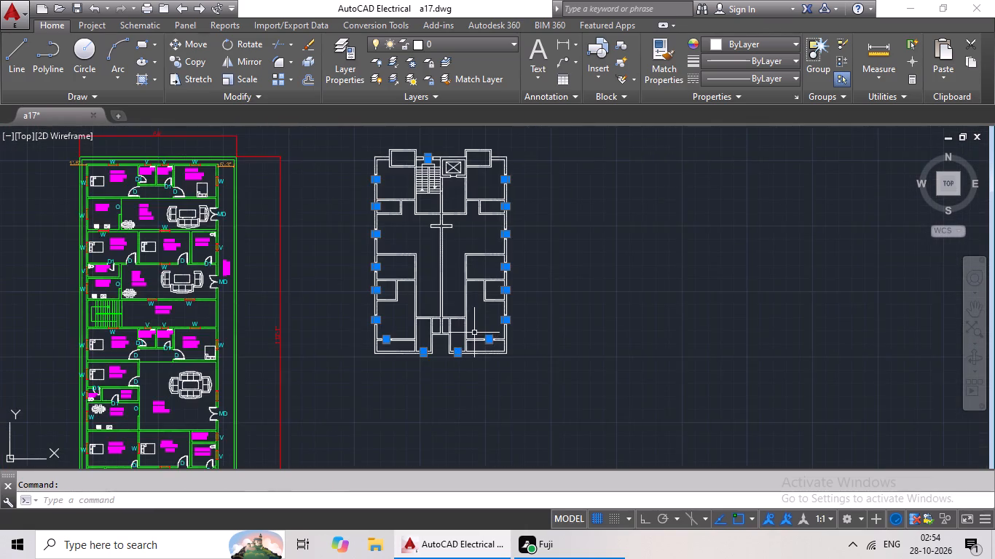
middle_drag(472, 340, 445, 408)
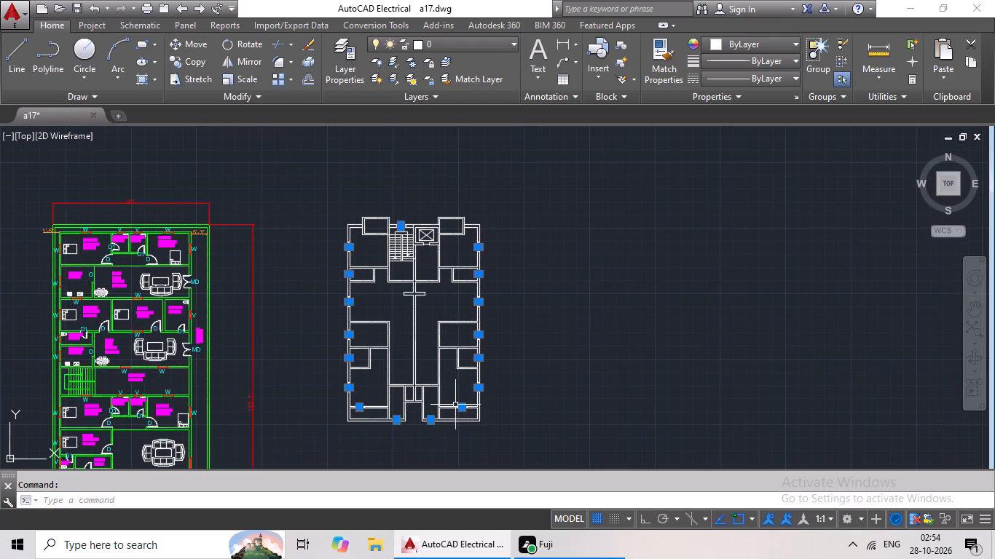
key(Delete)
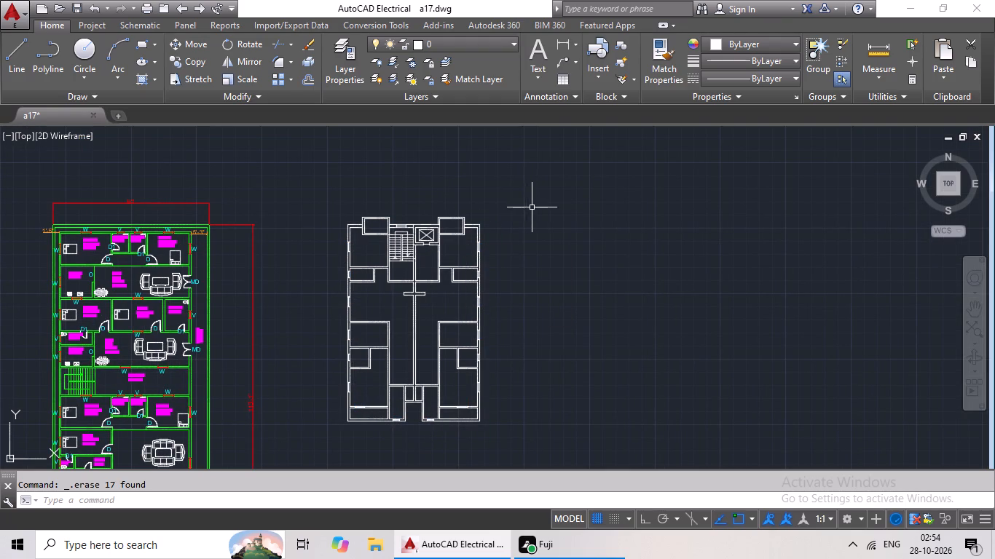
Start a line in the passage between the staircase block and the small west room below the upper rooms.
click(23, 51)
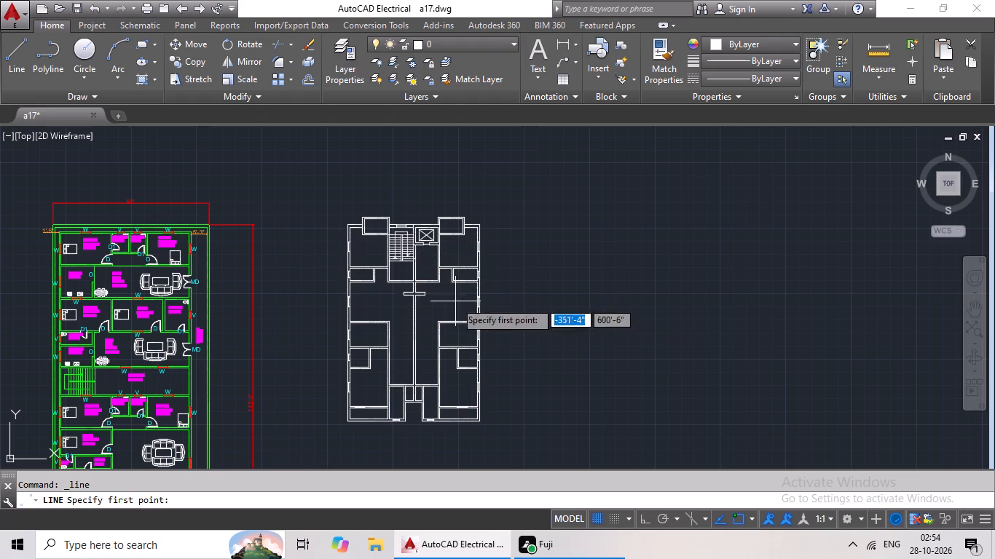
scroll(379, 272, up, 4)
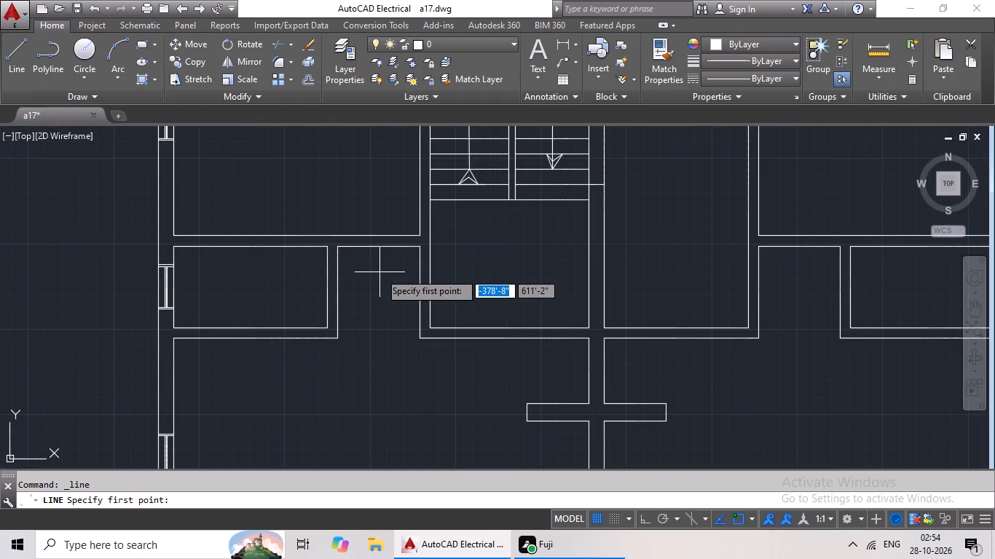